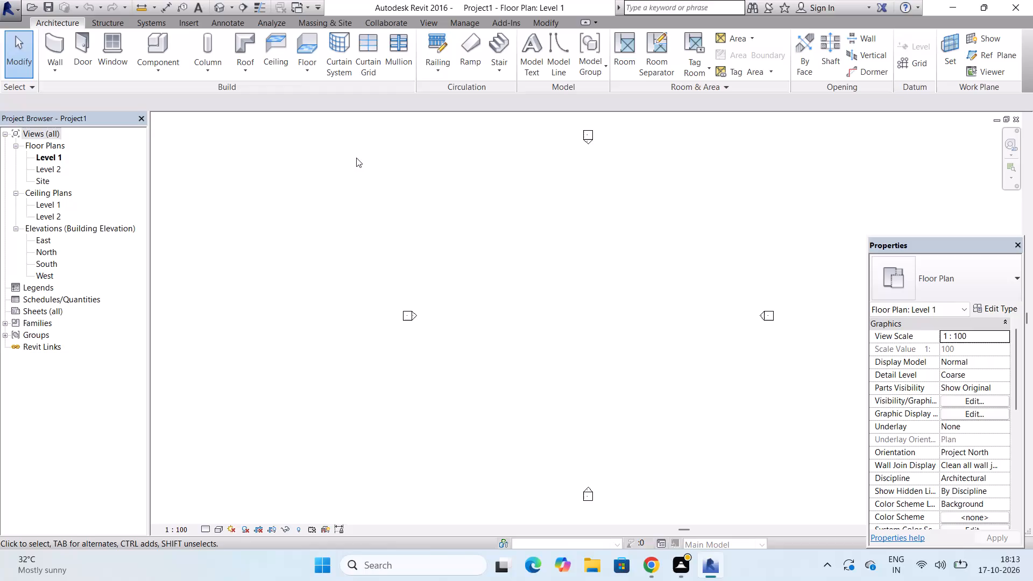
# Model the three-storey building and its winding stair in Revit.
# Set the project's length units to feet and fractional inches.
pyautogui.press('u')
pyautogui.press('n')
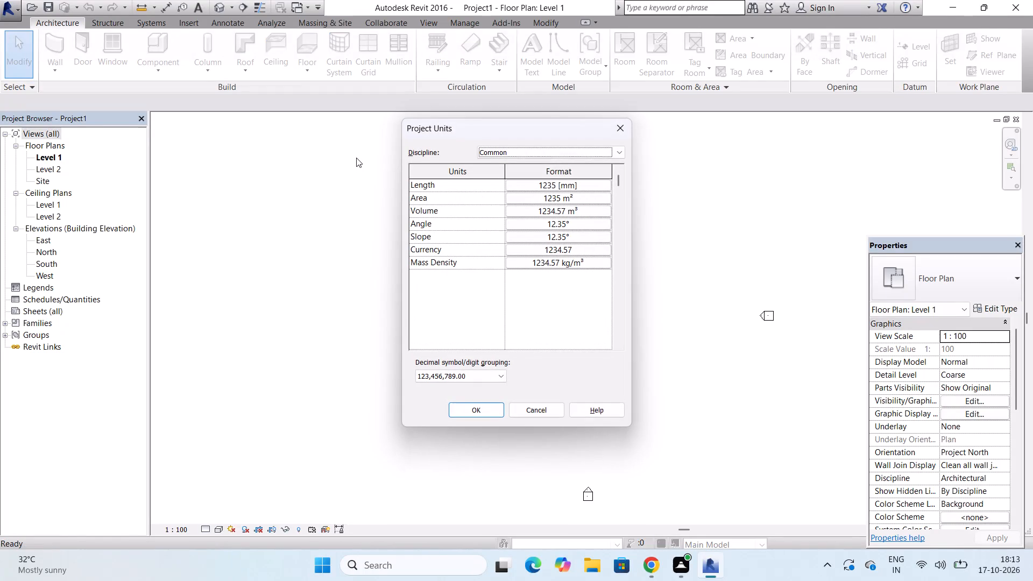
pyautogui.click(545, 187)
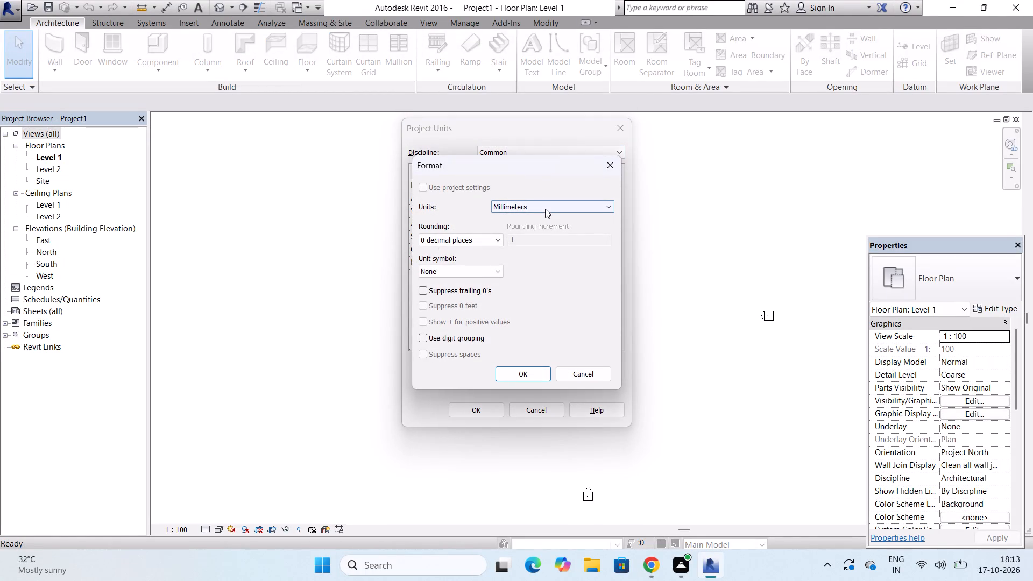
pyautogui.click(545, 209)
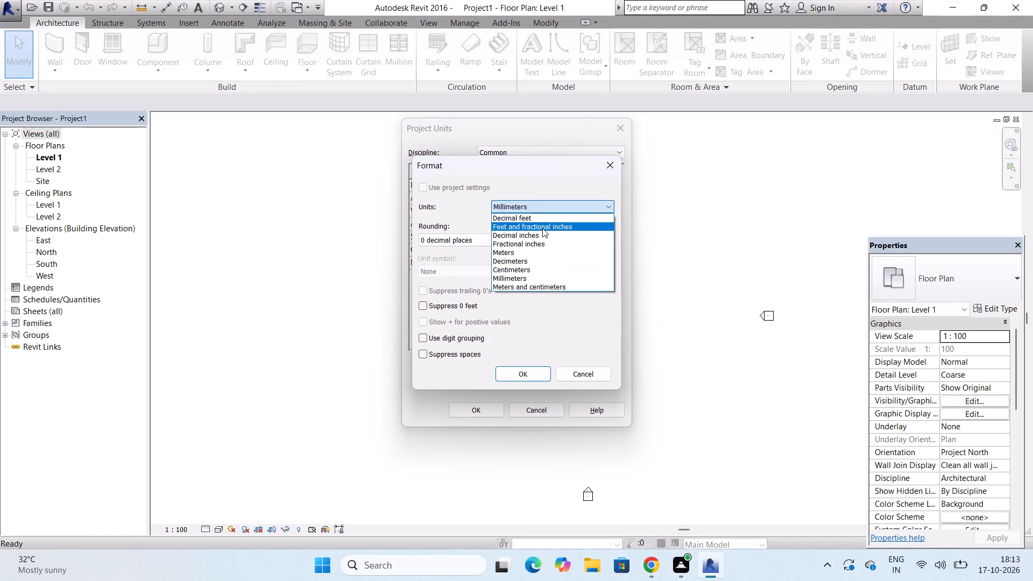
pyautogui.click(542, 228)
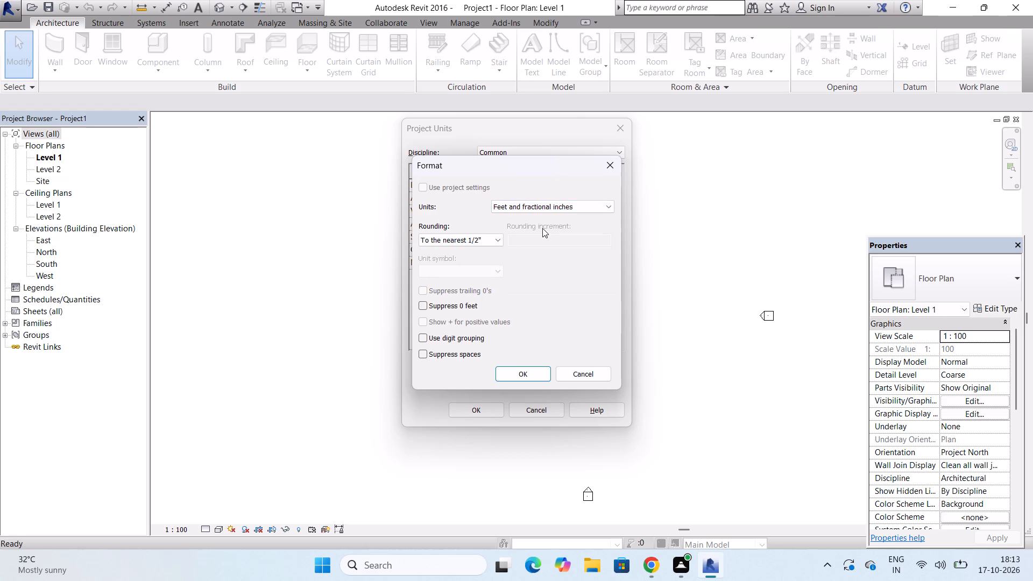
pyautogui.click(532, 373)
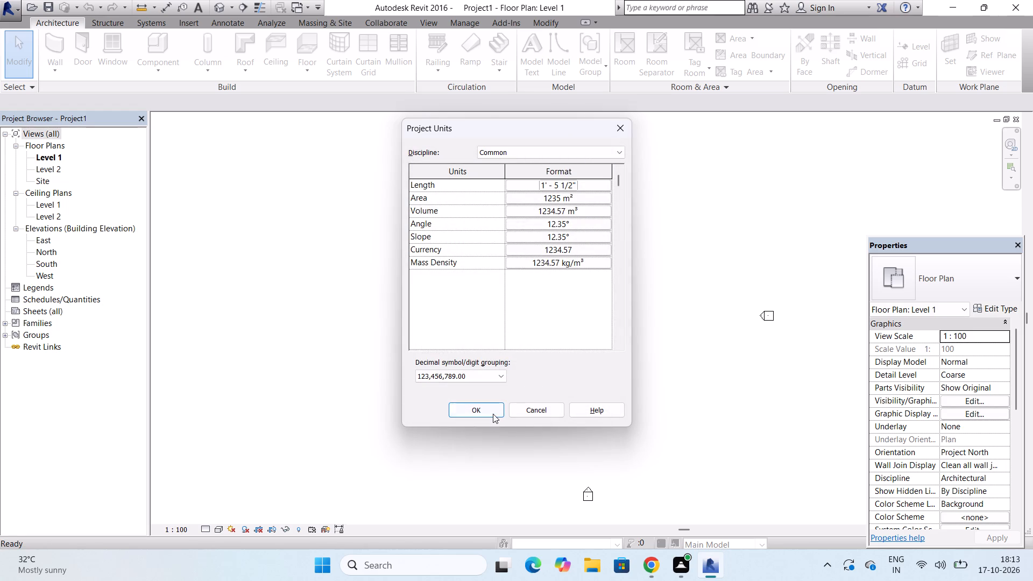
pyautogui.click(493, 408)
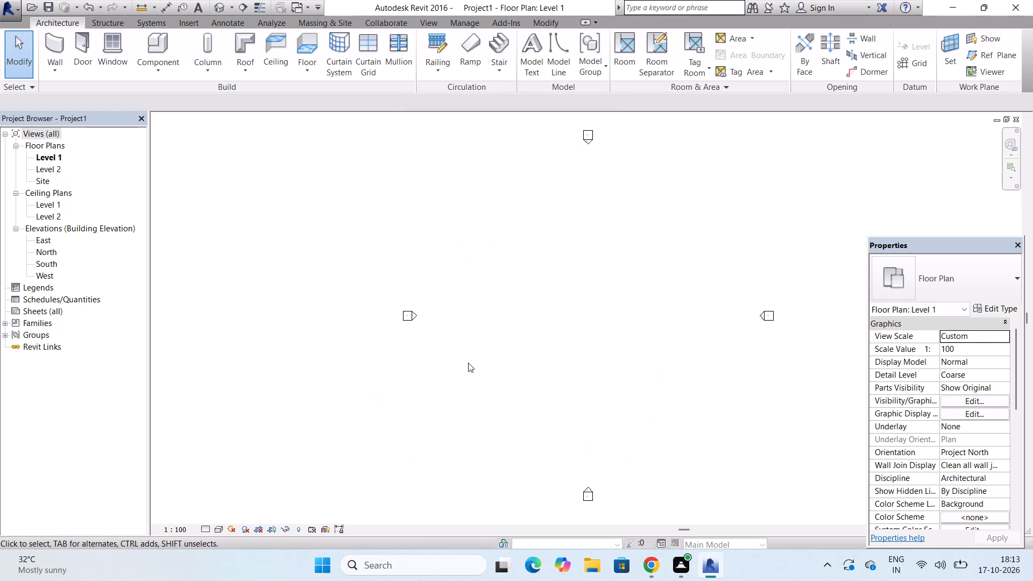
# Draw a rectangular chain of Generic - 200mm walls 100' by 80' between the elevation markers on Level 1.
pyautogui.scroll(-3, 268, 349)
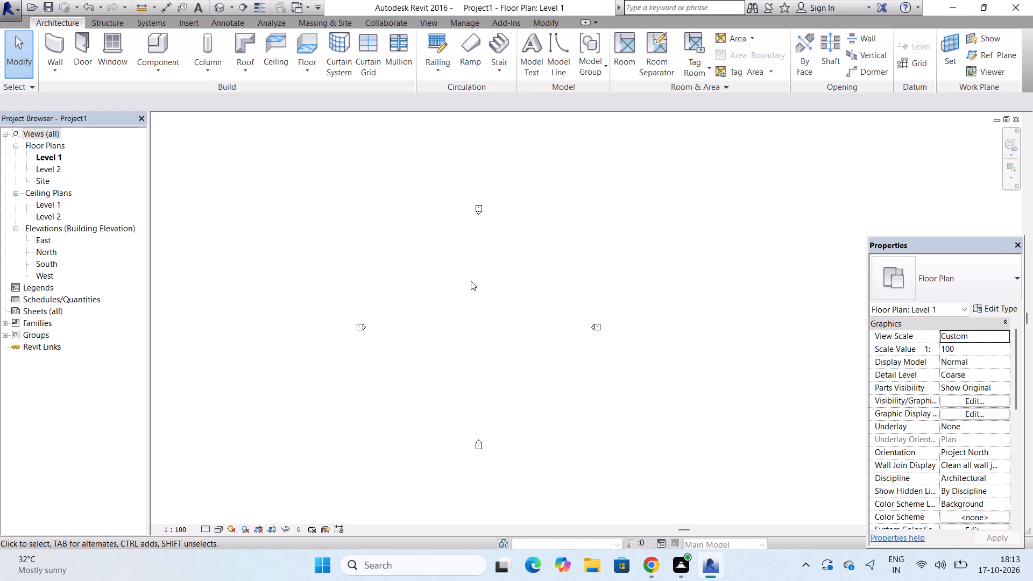
pyautogui.scroll(2, 471, 281)
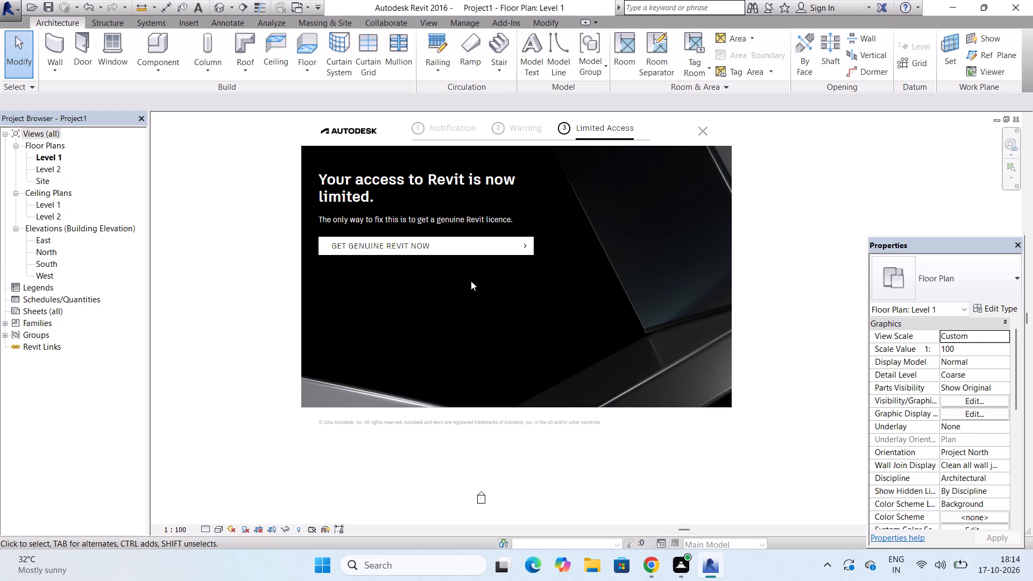
pyautogui.click(705, 127)
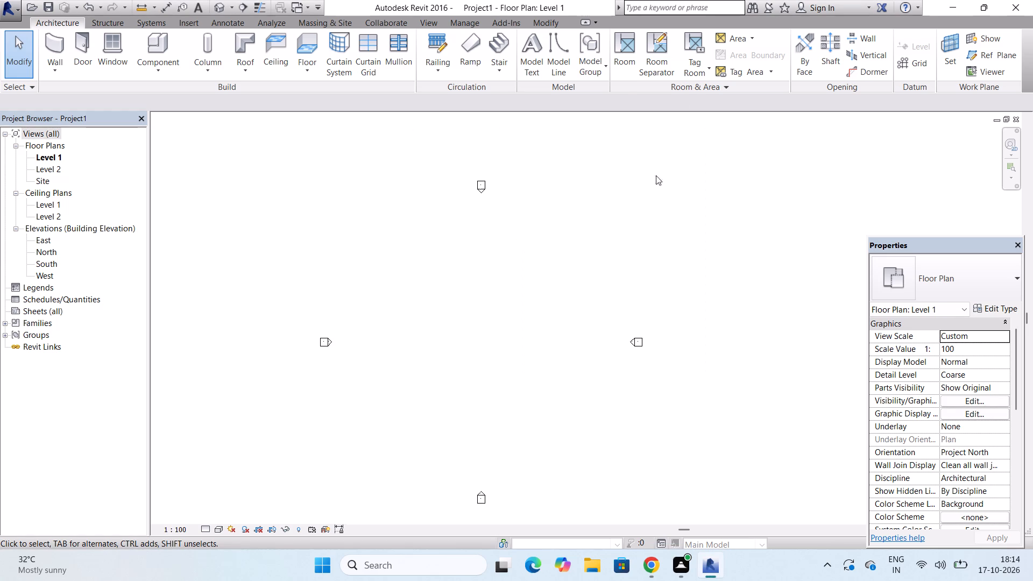
pyautogui.click(56, 41)
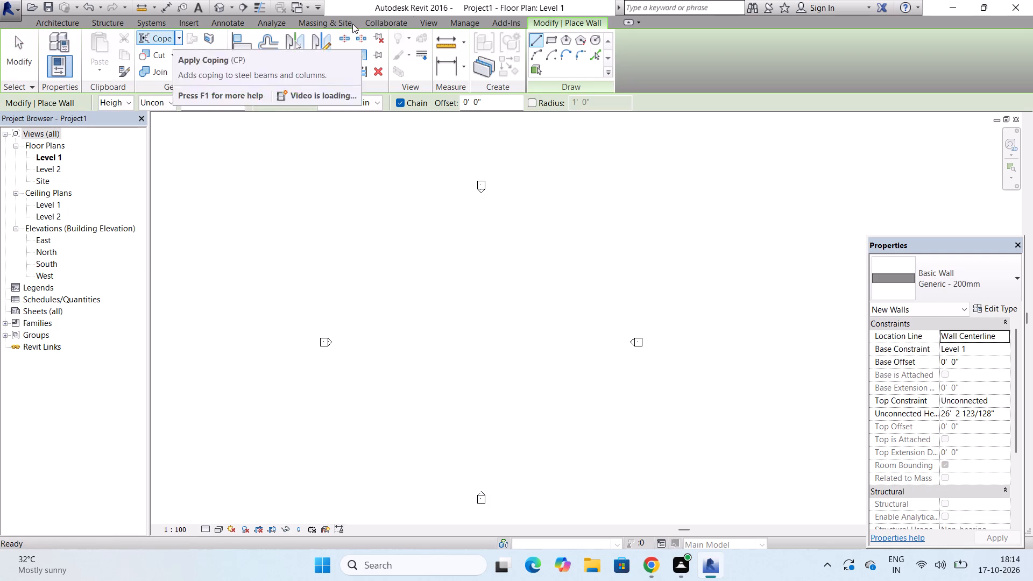
pyautogui.click(551, 41)
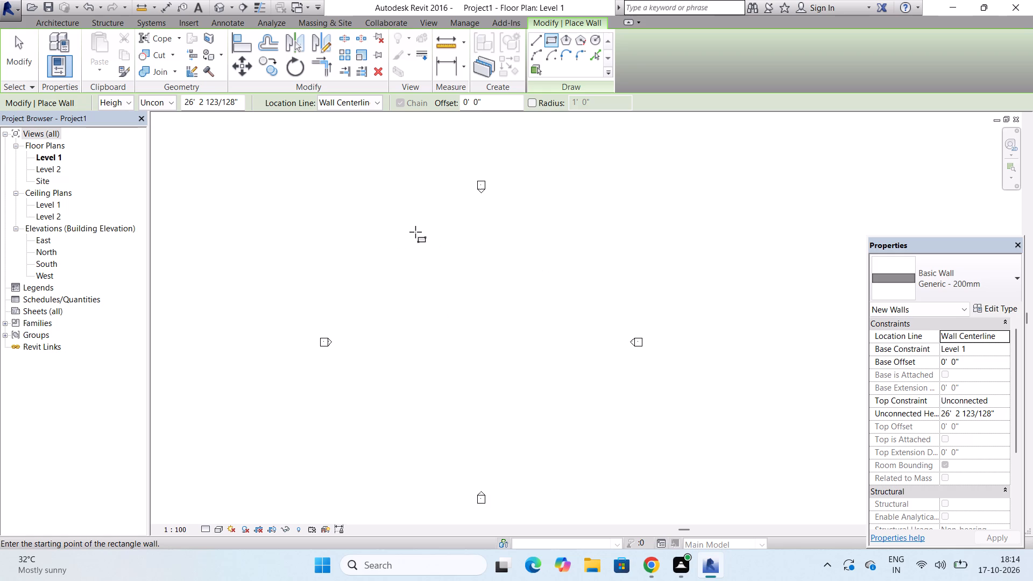
pyautogui.click(392, 226)
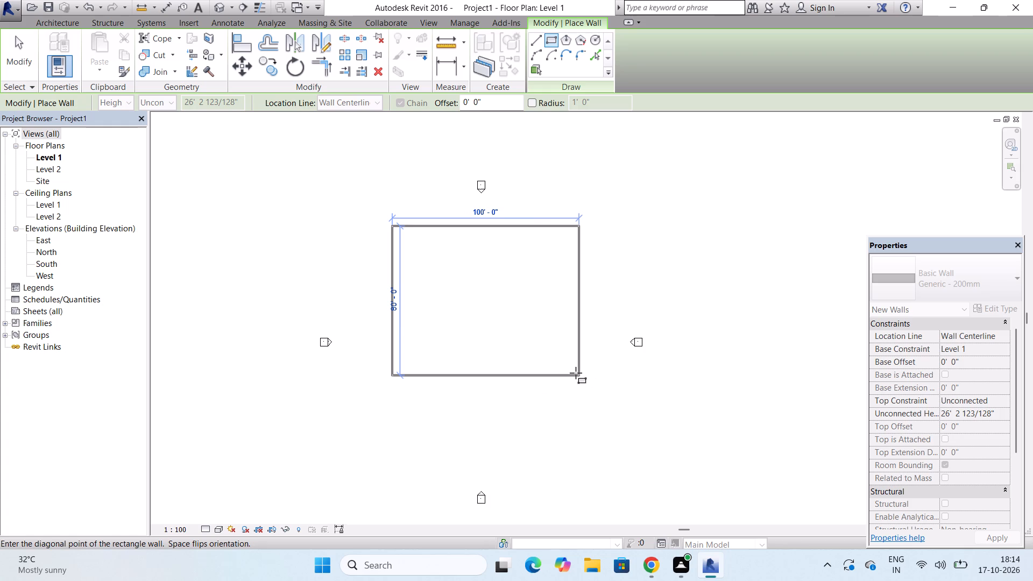
pyautogui.click(576, 373)
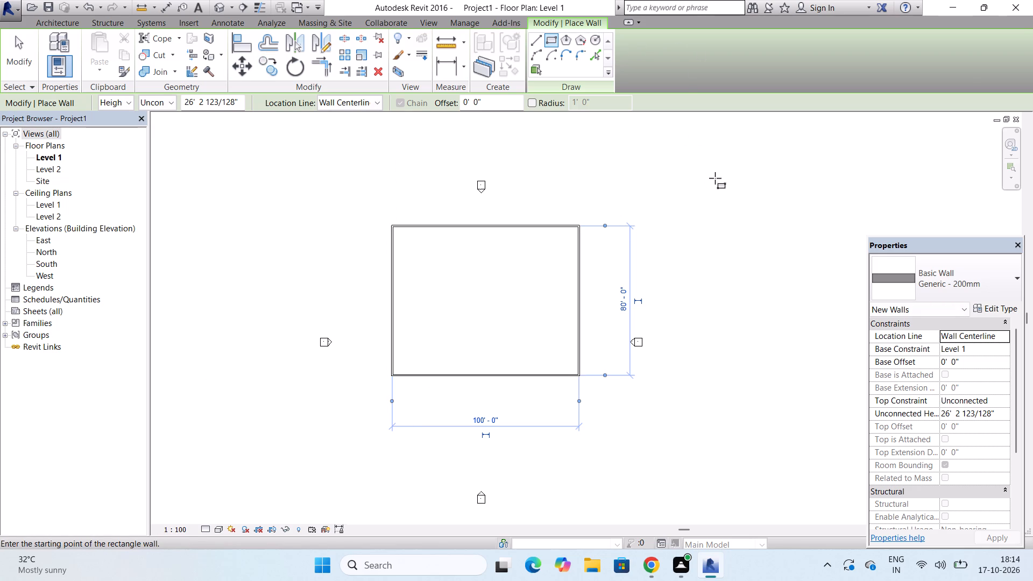
pyautogui.press('Escape')
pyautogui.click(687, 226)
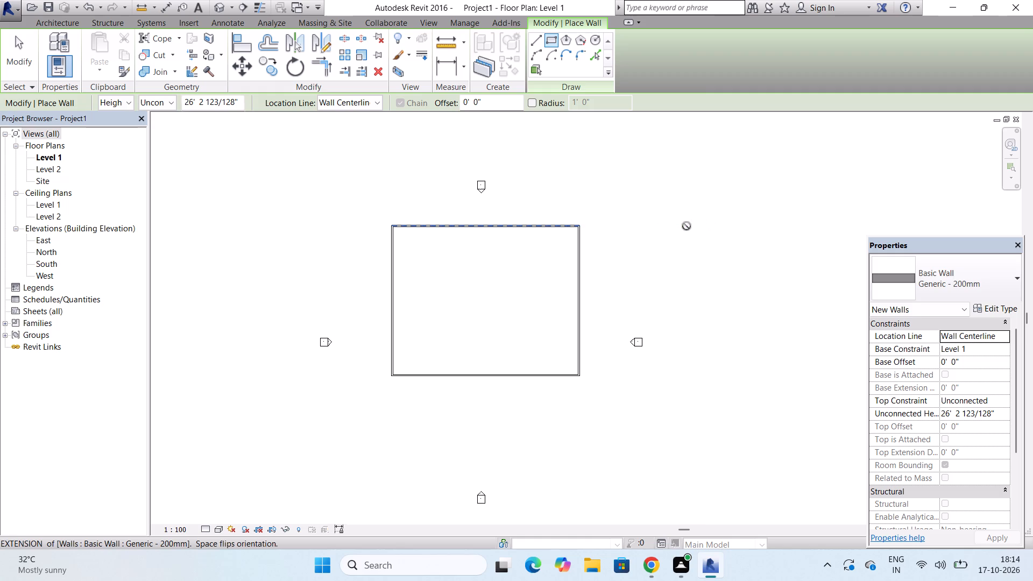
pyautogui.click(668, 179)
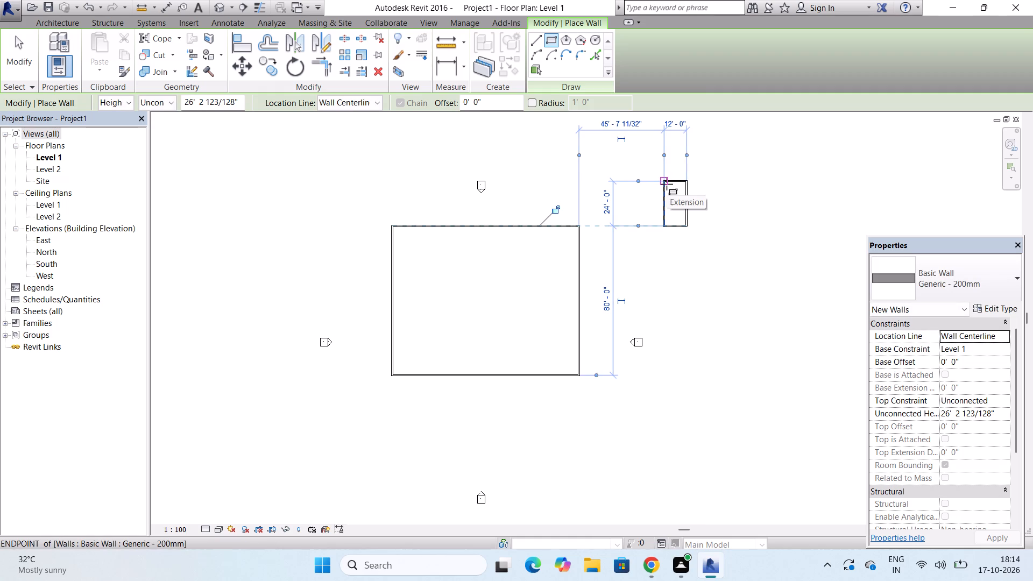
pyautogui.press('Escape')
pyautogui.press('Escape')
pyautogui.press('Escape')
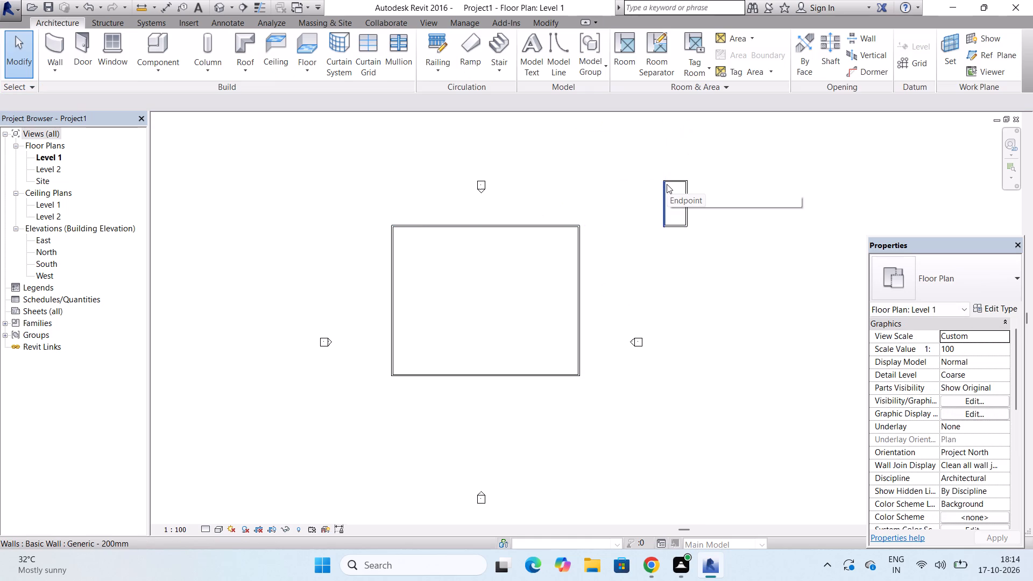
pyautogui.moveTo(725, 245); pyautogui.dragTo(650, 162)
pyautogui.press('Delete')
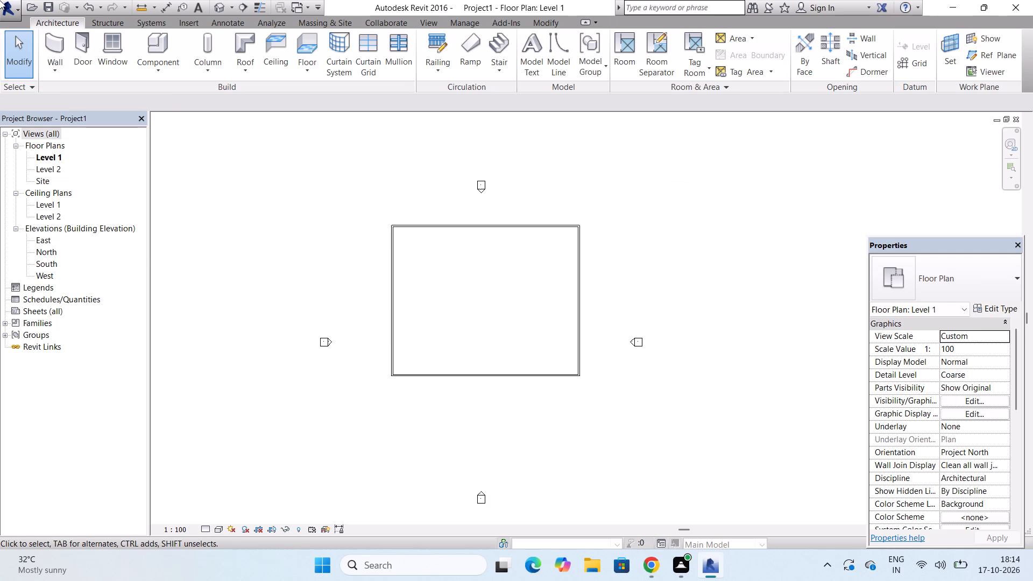
# Duplicate the north wall's type as Generic - 9" and apply it to that wall.
pyautogui.click(534, 228)
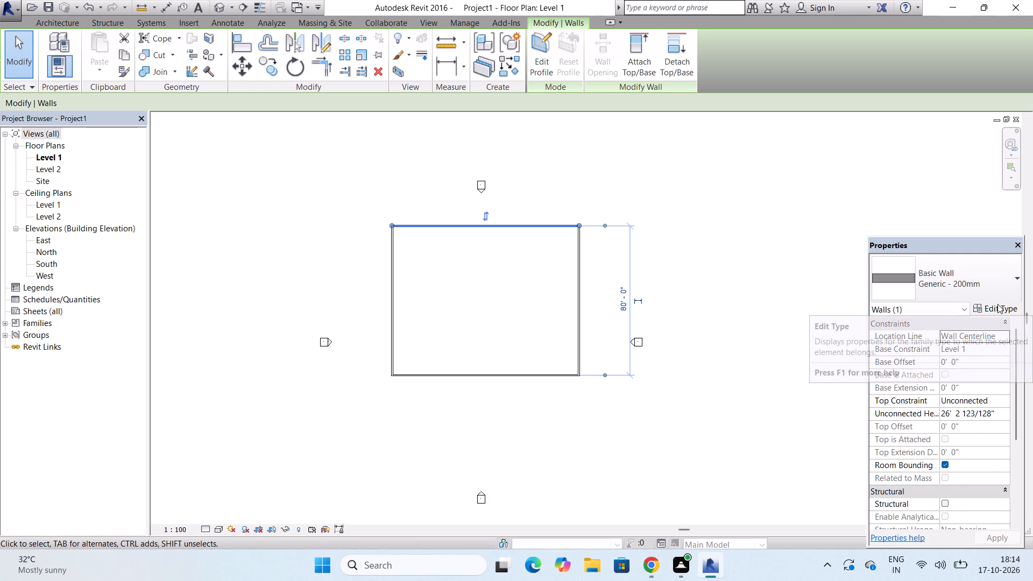
pyautogui.click(997, 304)
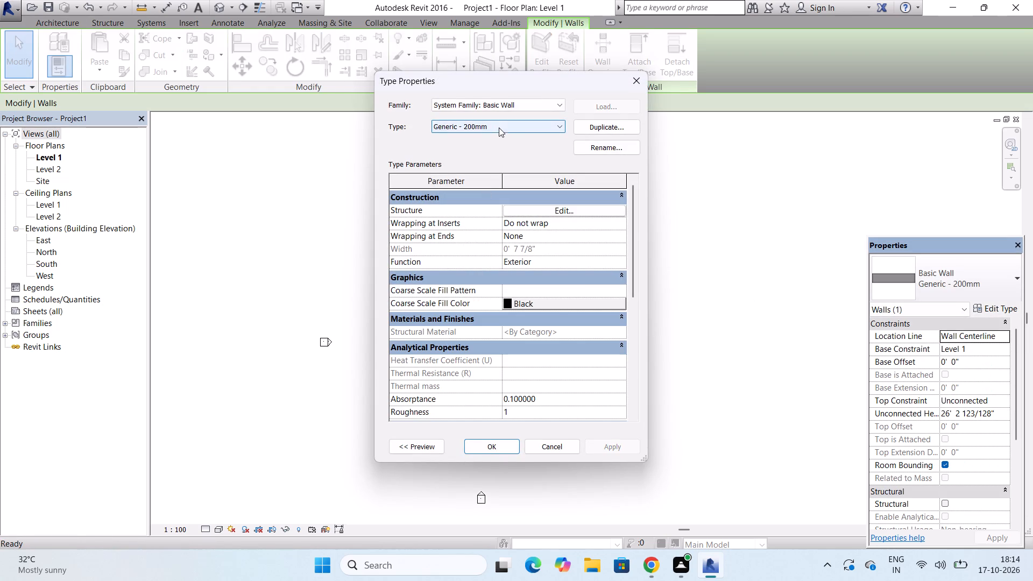
pyautogui.click(593, 123)
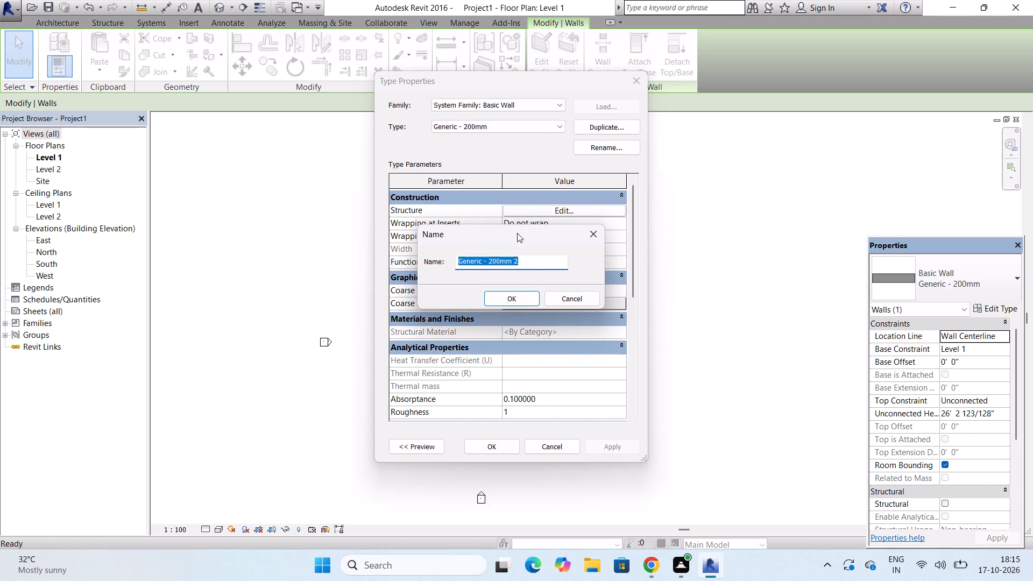
pyautogui.click(533, 261)
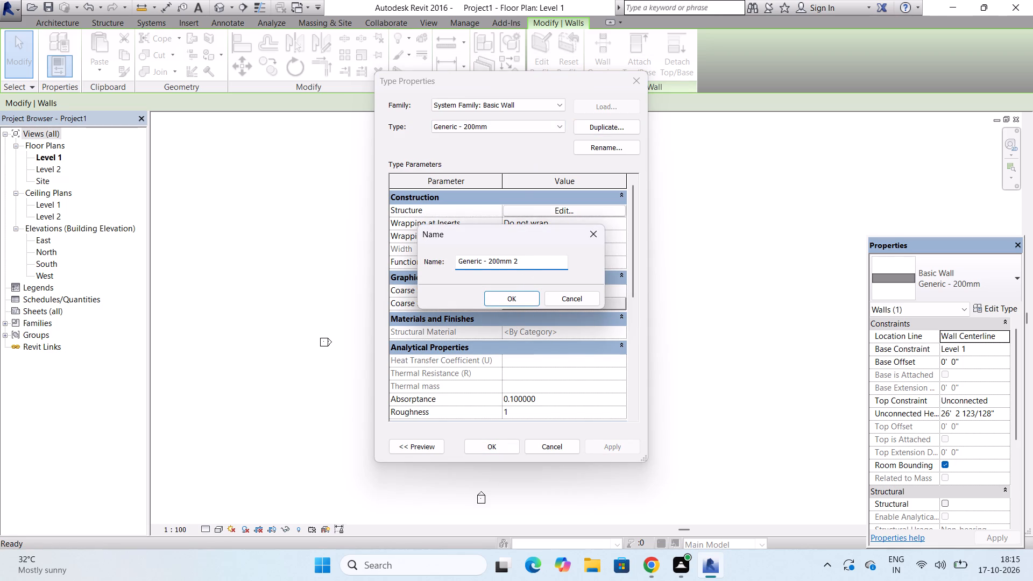
pyautogui.press('BackSpace')
pyautogui.press('BackSpace')
pyautogui.press('BackSpace')
pyautogui.press('BackSpace')
pyautogui.press('BackSpace')
pyautogui.press('BackSpace')
pyautogui.press('BackSpace')
pyautogui.press('9')
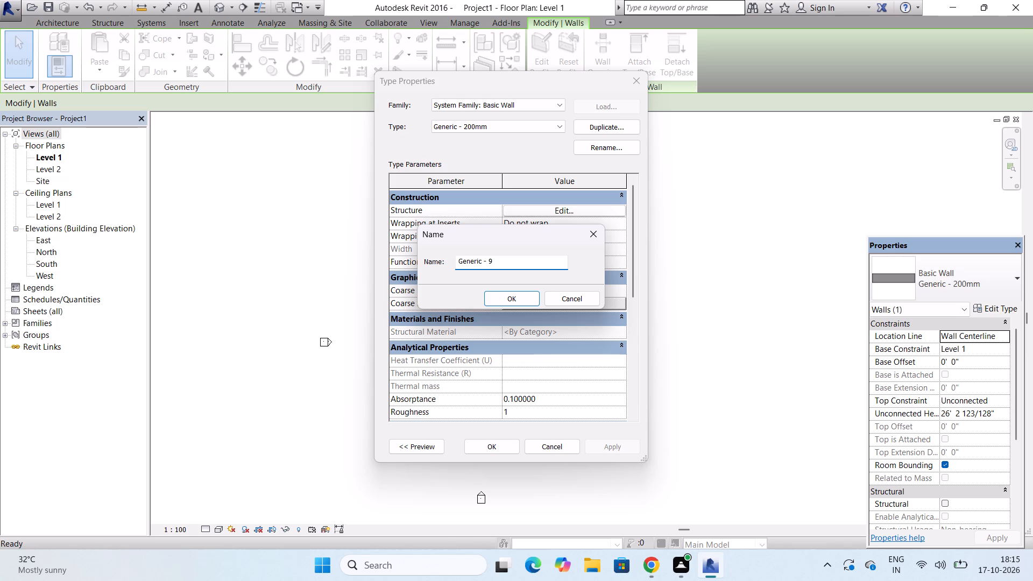
pyautogui.hotkey('shift', '"')
pyautogui.press('Return')
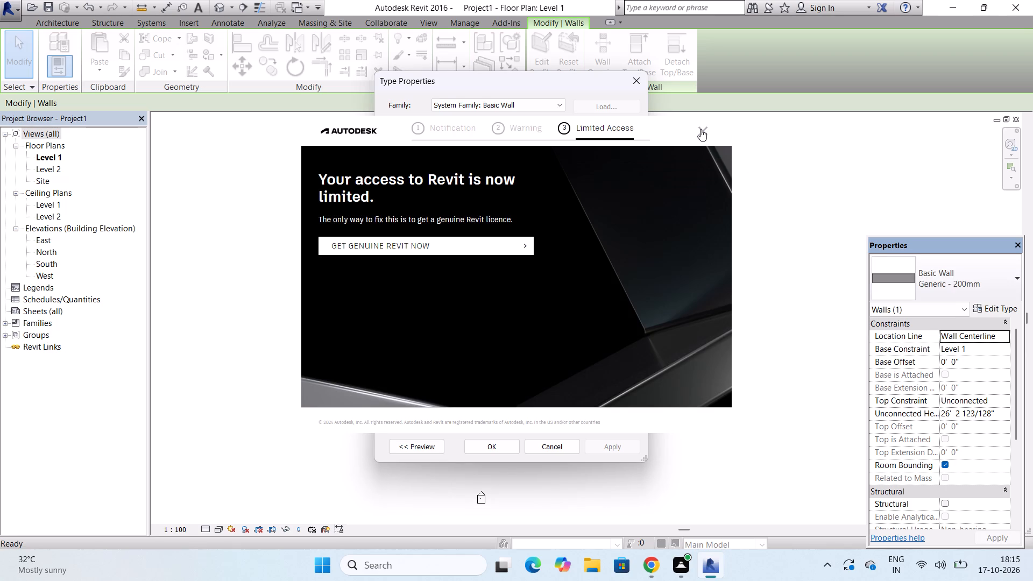
pyautogui.click(701, 129)
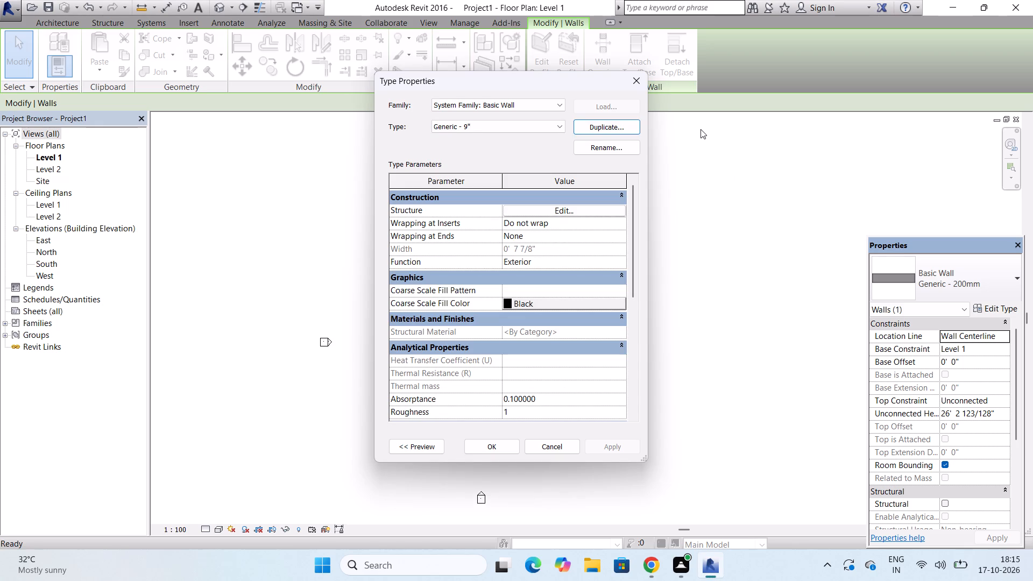
pyautogui.click(497, 445)
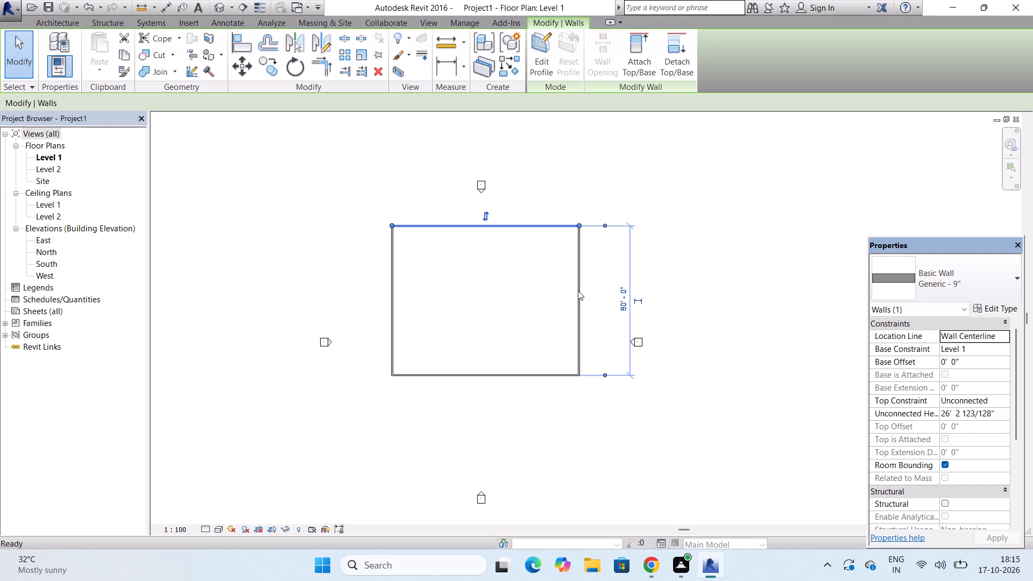
pyautogui.press('Escape')
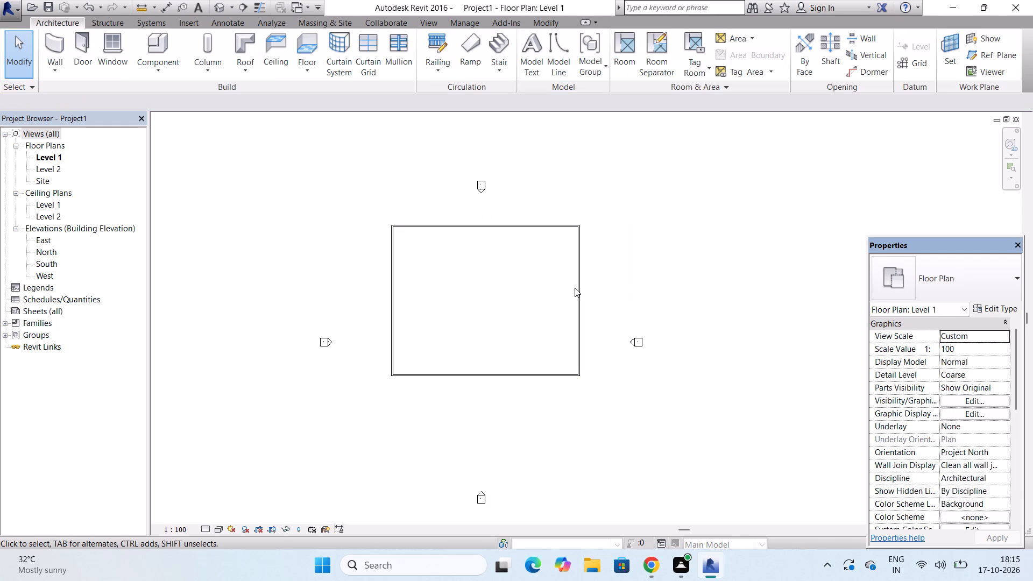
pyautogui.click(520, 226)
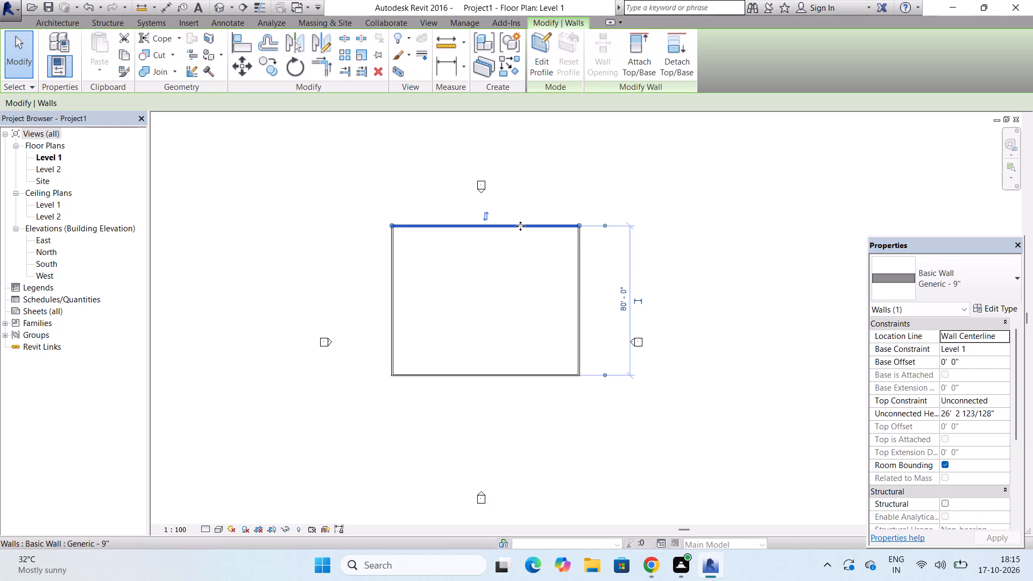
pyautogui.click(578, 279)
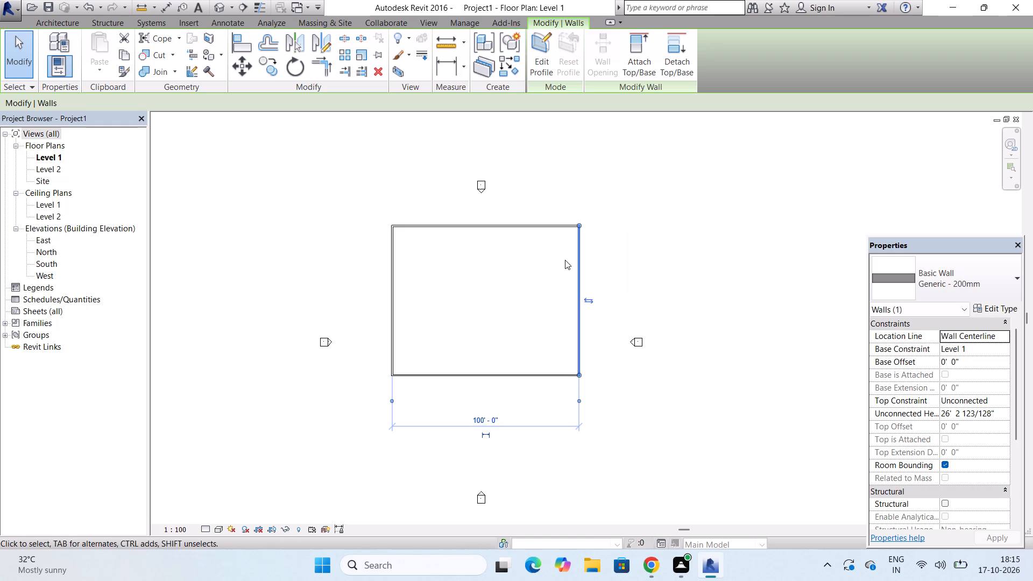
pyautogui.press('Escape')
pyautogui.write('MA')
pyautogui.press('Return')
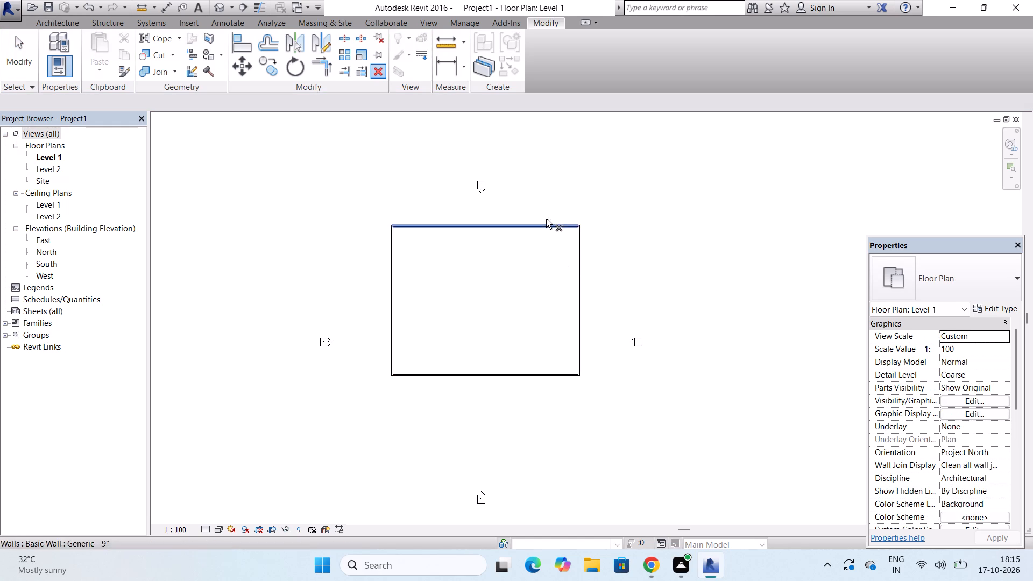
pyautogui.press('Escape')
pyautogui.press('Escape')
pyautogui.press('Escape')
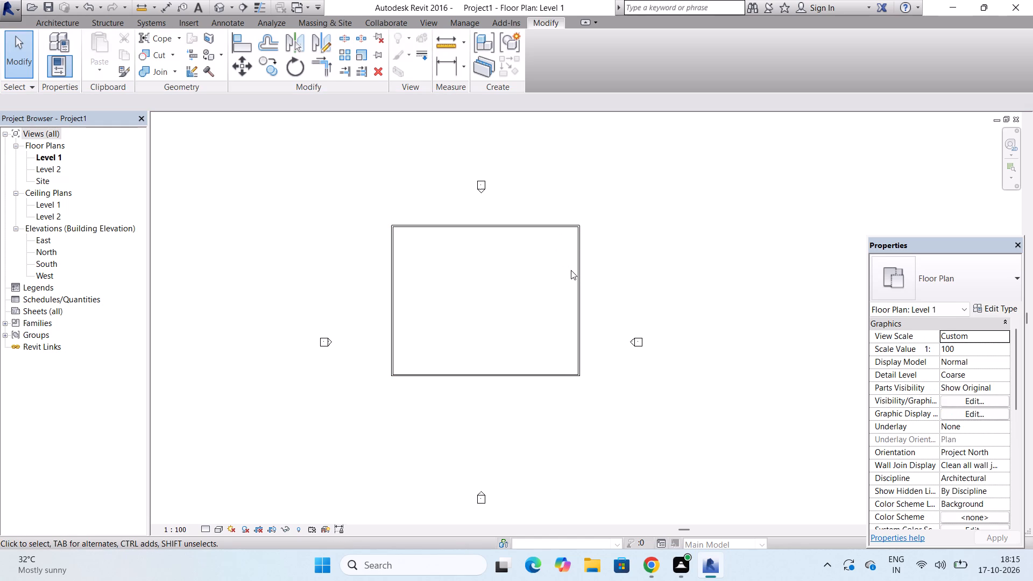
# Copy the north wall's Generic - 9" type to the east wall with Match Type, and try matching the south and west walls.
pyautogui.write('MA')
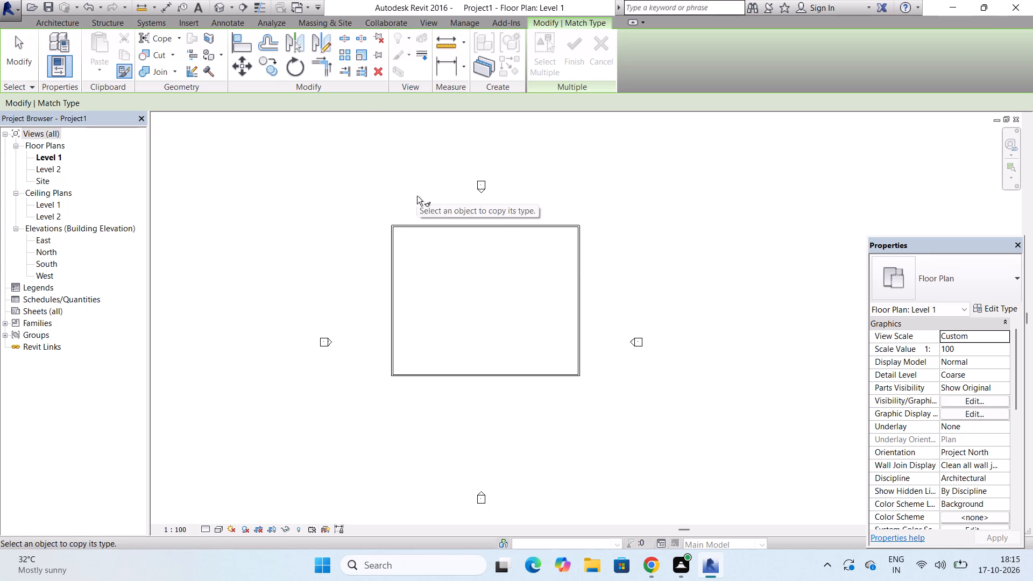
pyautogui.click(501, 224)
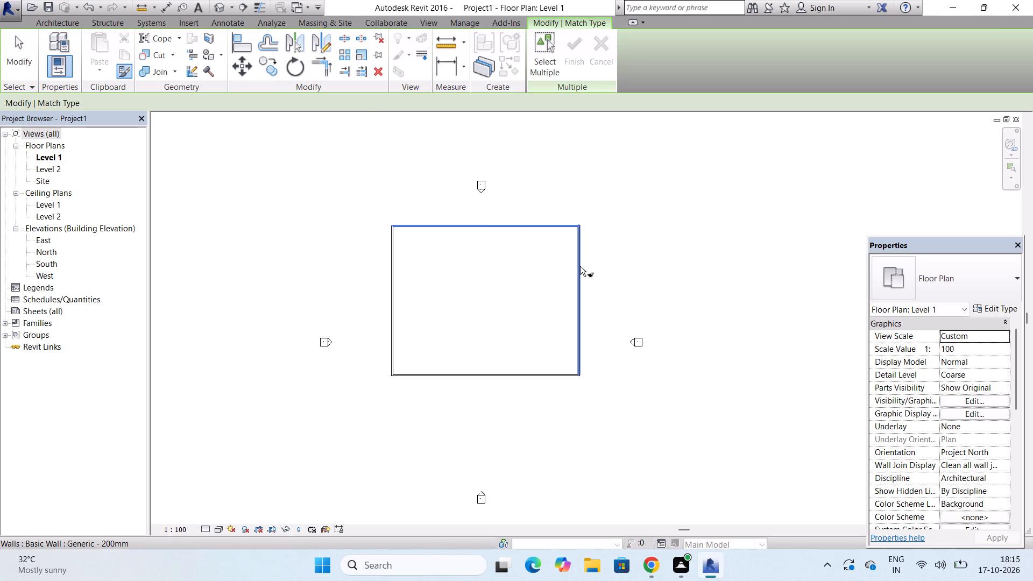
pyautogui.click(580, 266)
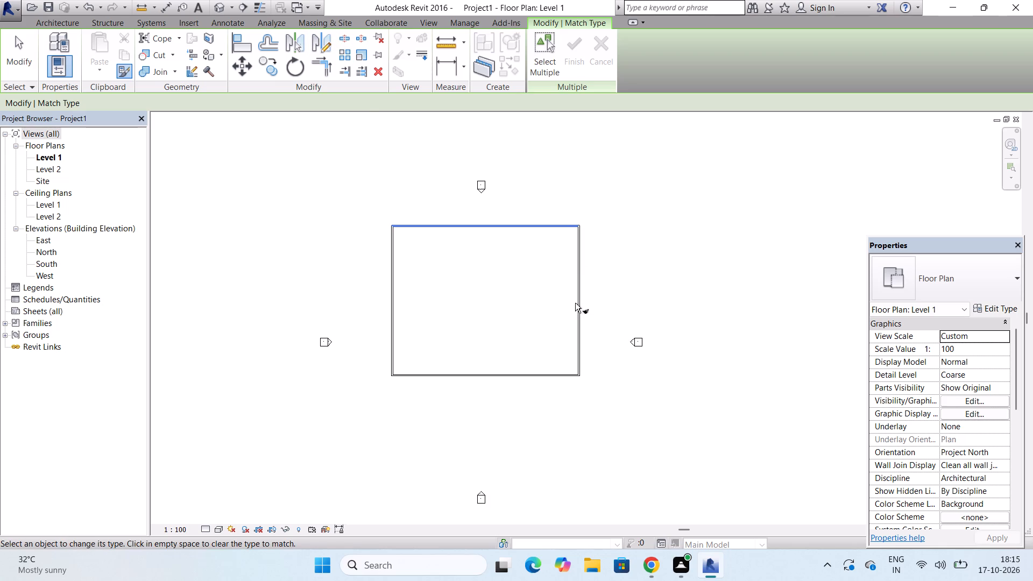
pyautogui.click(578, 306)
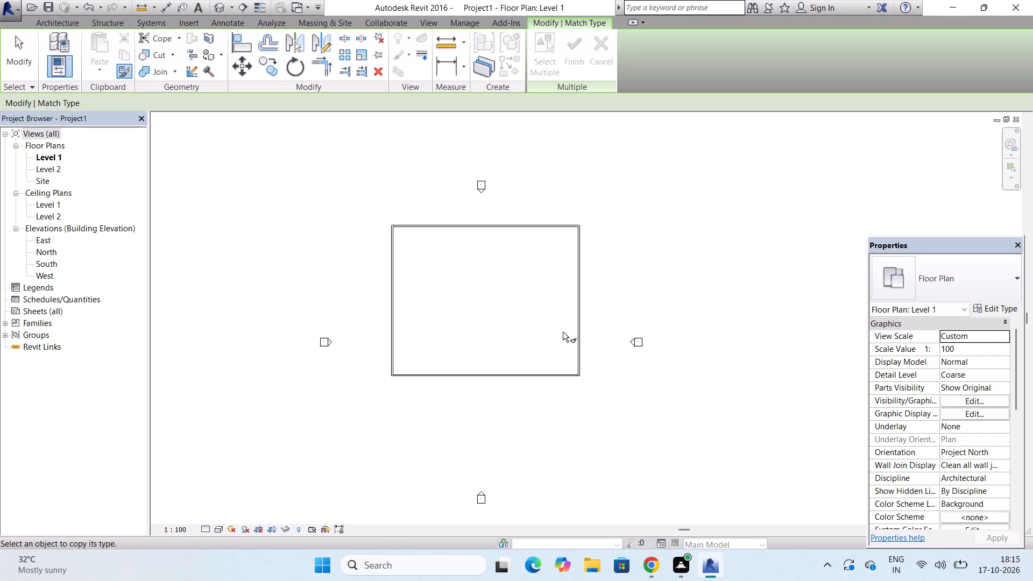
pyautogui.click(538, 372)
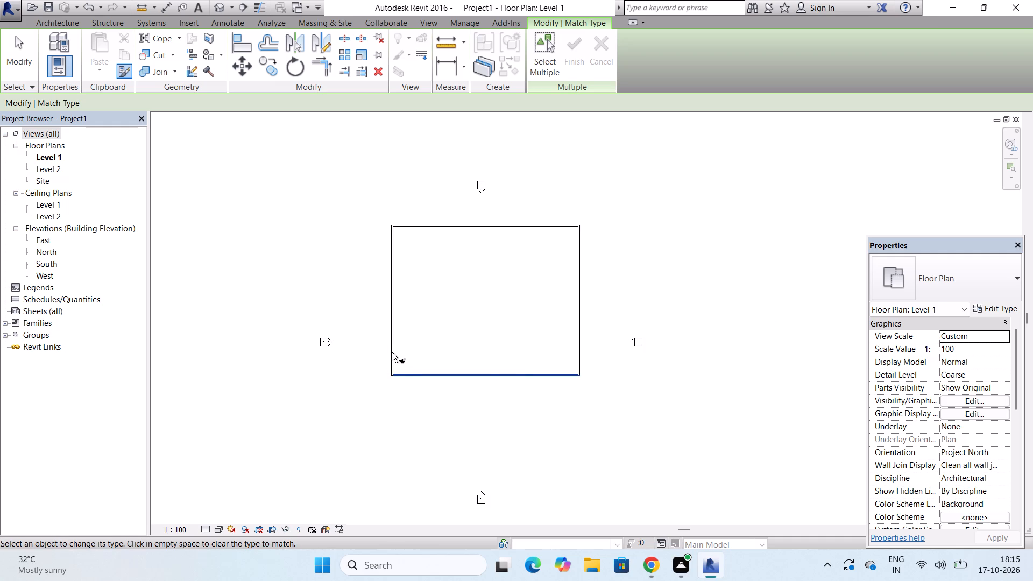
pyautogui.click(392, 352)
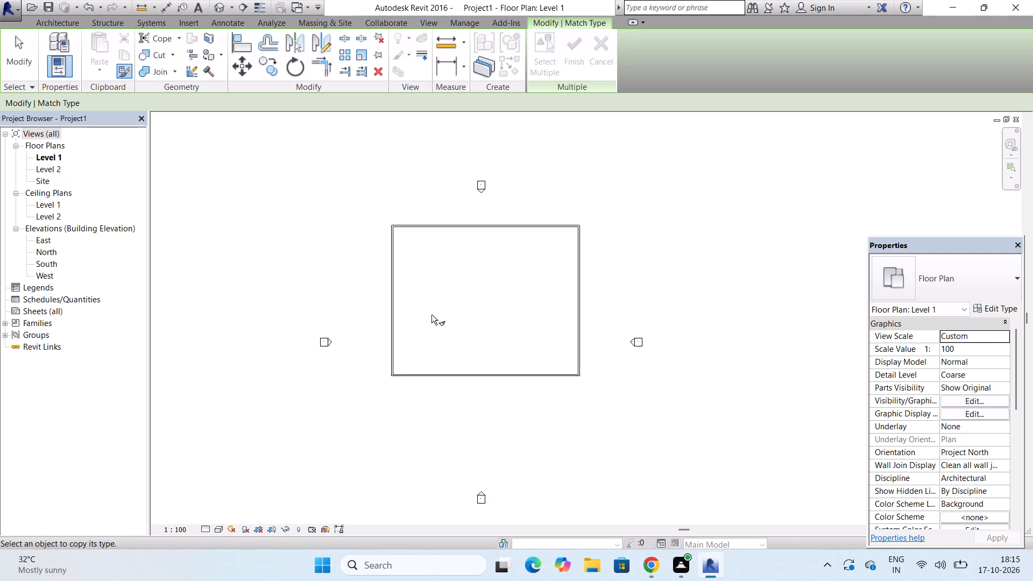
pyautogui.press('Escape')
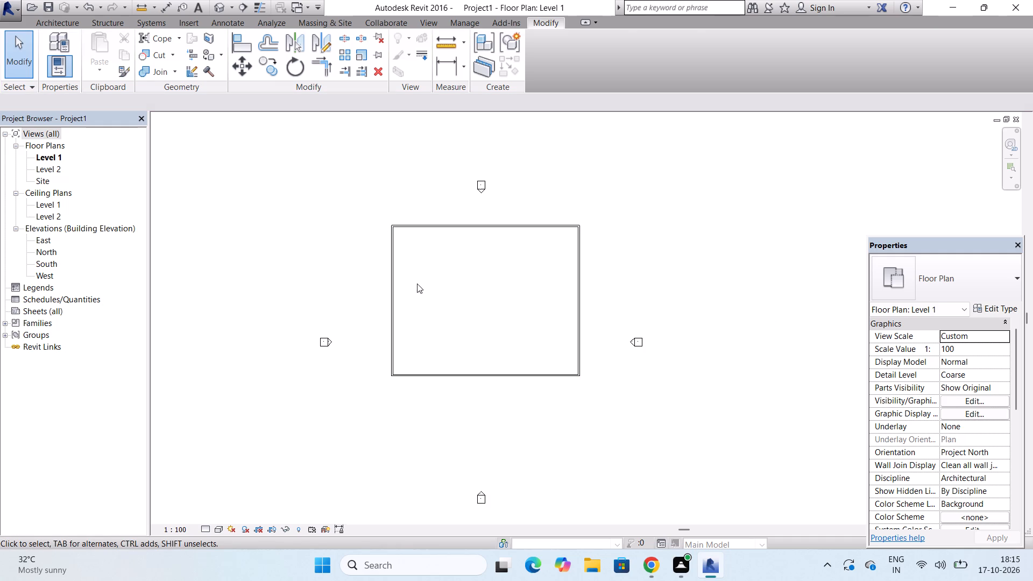
# Check which wall types are assigned to the west wall and the north wall.
pyautogui.click(390, 302)
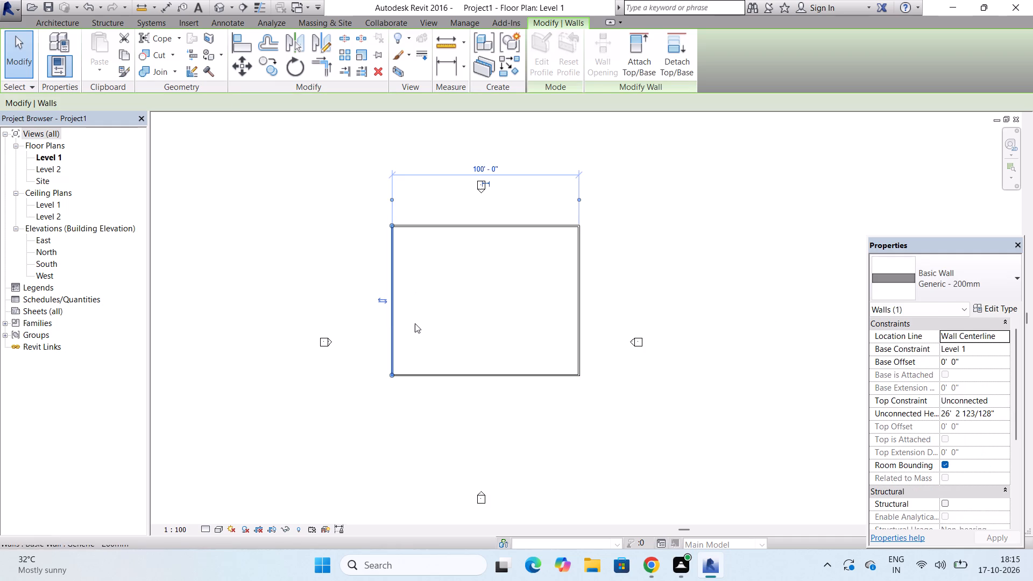
pyautogui.press('Escape')
pyautogui.press('Escape')
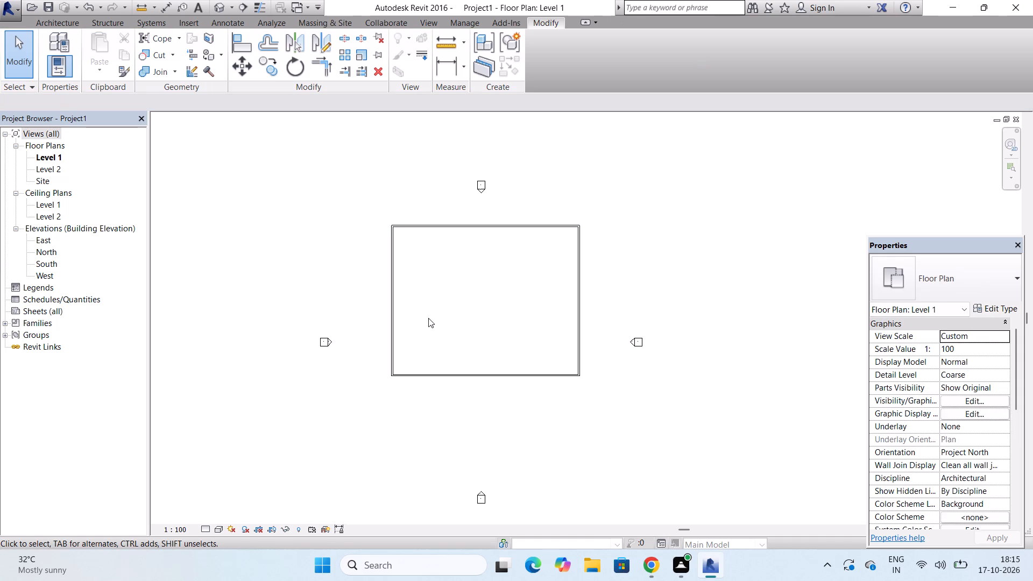
pyautogui.click(457, 225)
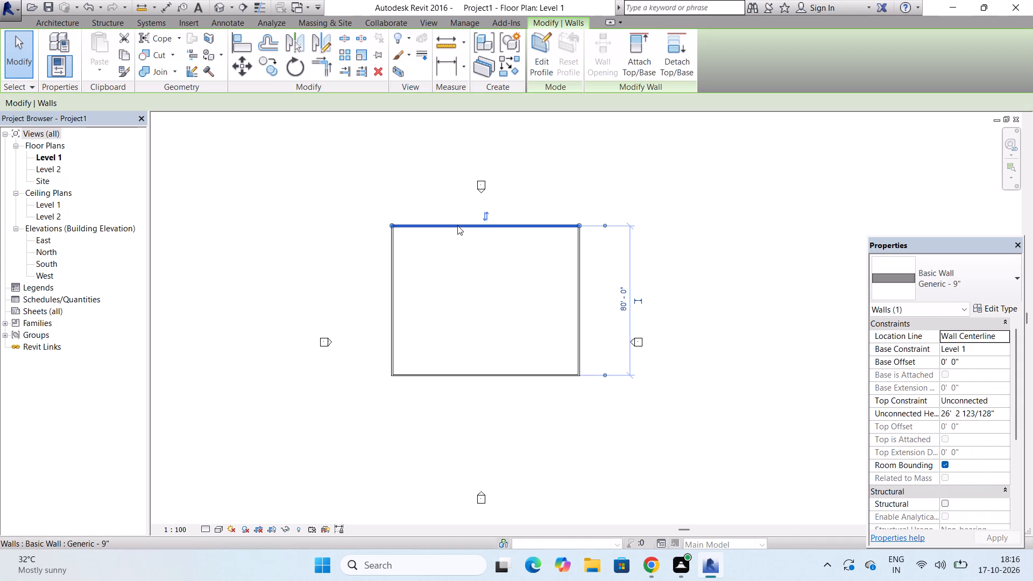
pyautogui.press('Escape')
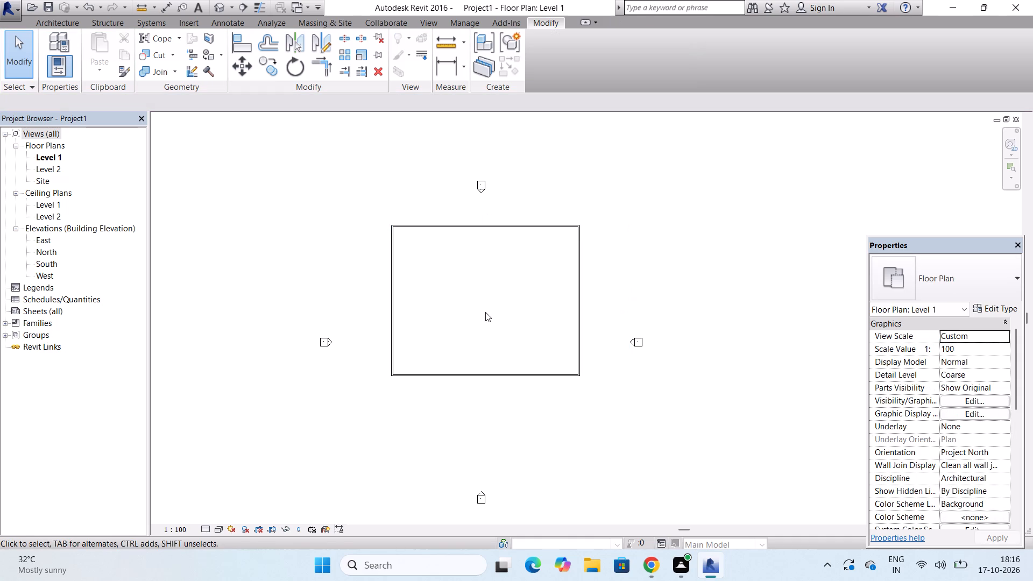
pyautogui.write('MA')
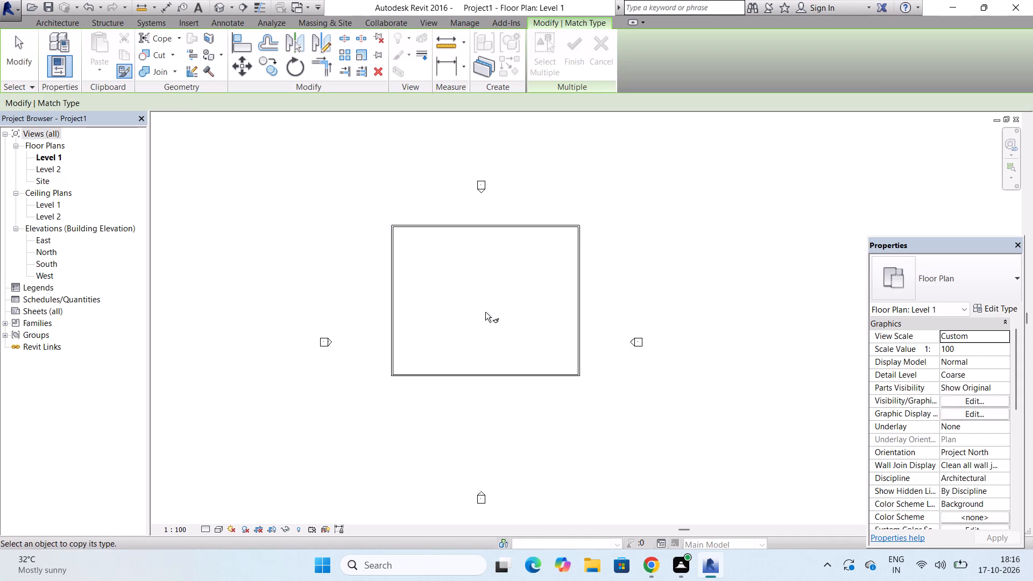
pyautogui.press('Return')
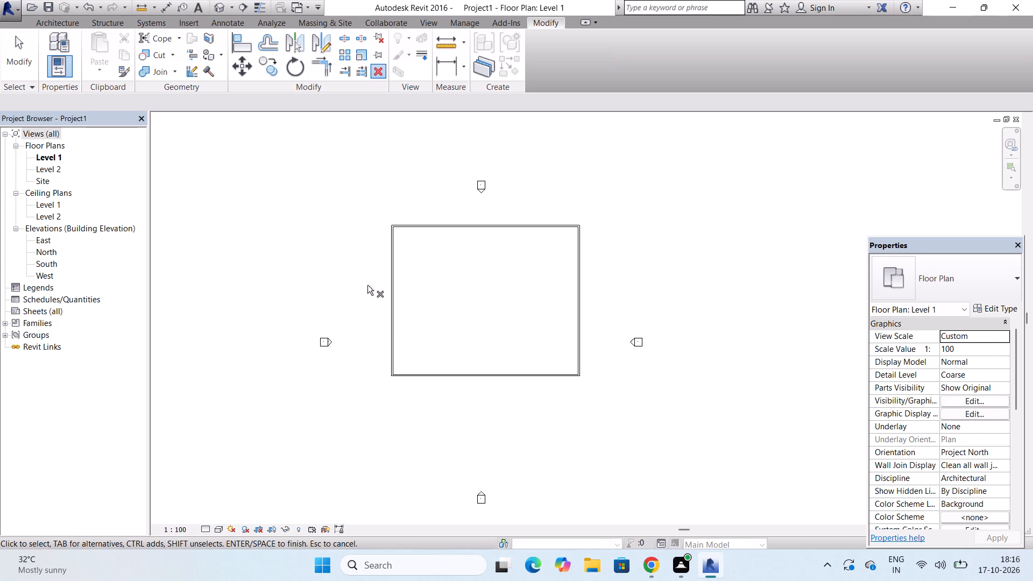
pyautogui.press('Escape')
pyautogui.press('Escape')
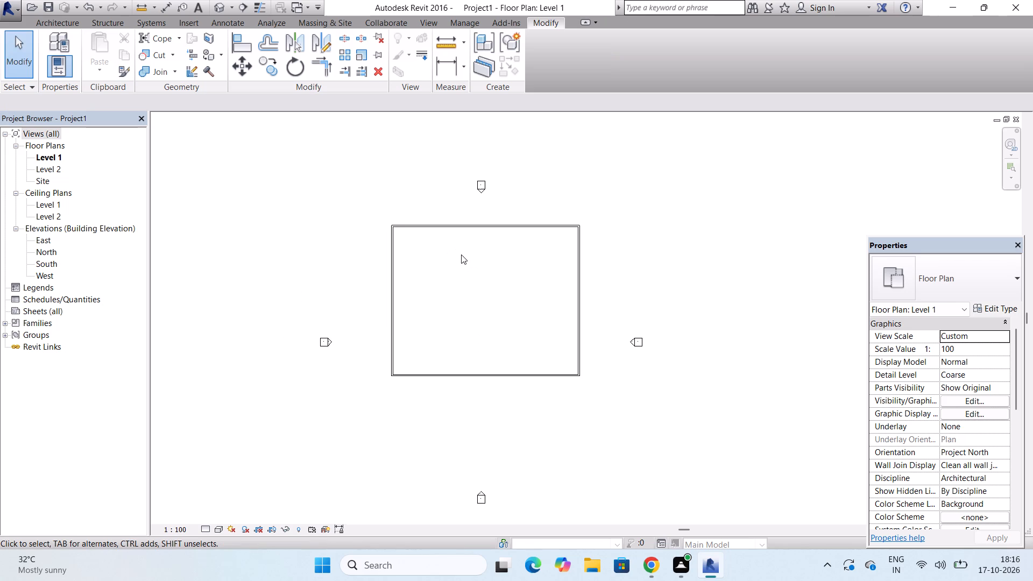
# Copy the north wall's Generic - 9" type to the west wall with Match Type.
pyautogui.write('MA')
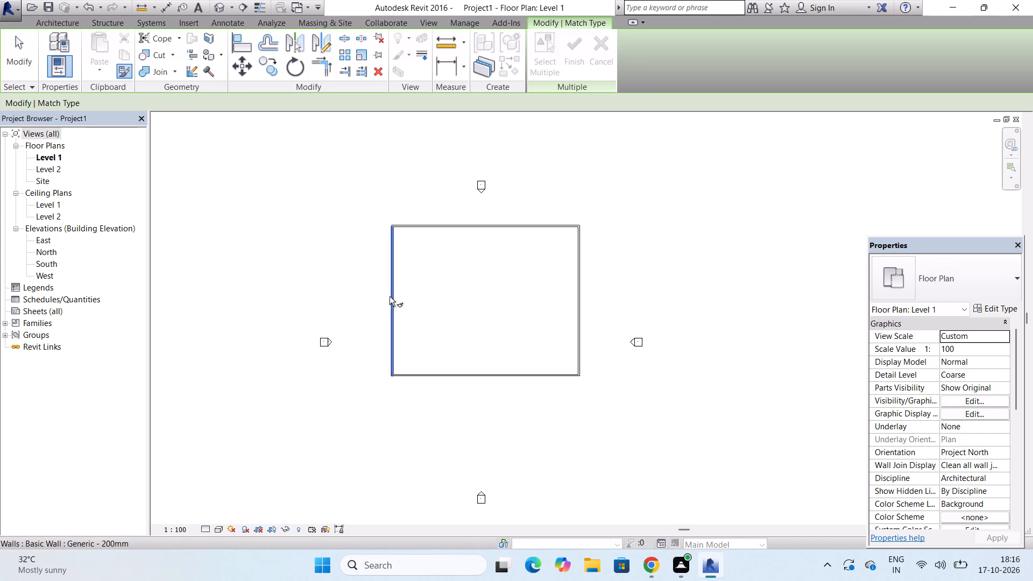
pyautogui.click(424, 222)
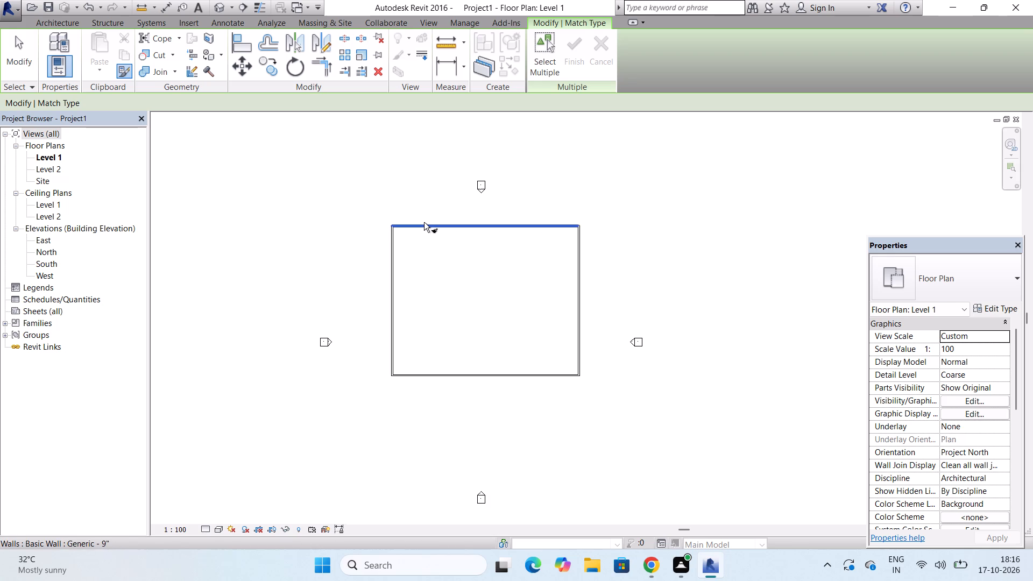
pyautogui.click(396, 301)
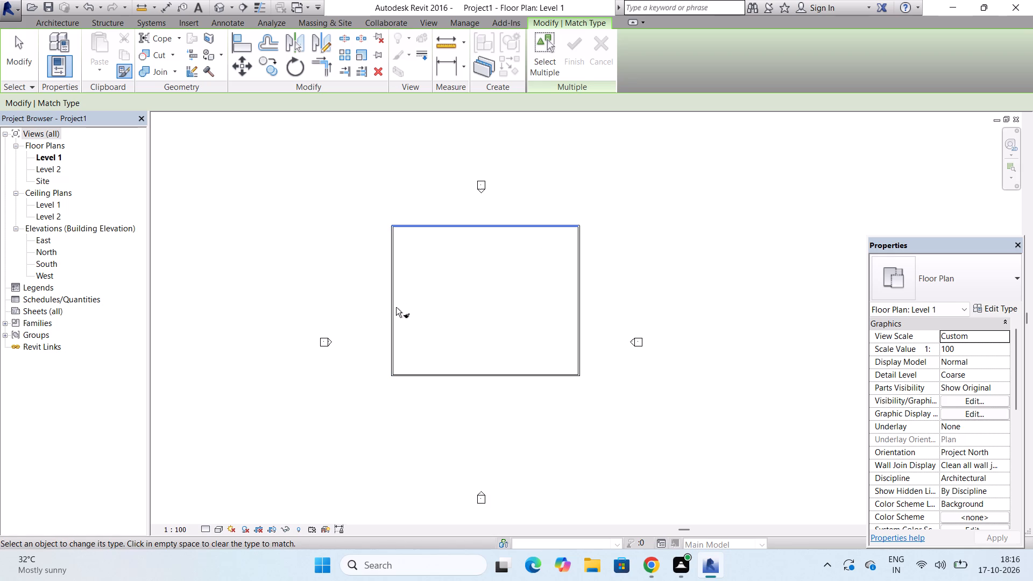
pyautogui.click(391, 310)
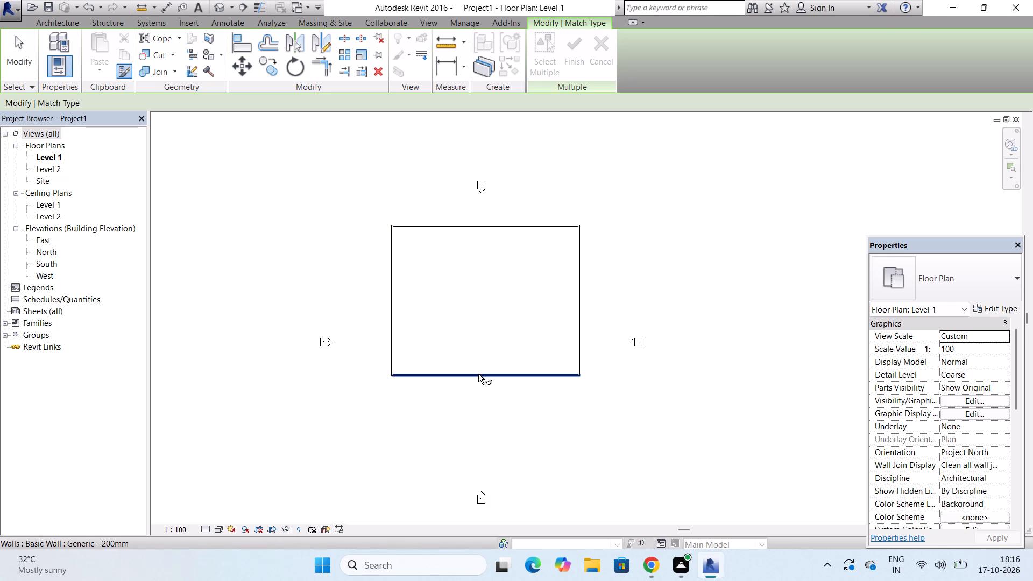
# Copy the south wall's Generic - 200mm type to the east wall with Match Type, dismissing the licence notice.
pyautogui.click(478, 374)
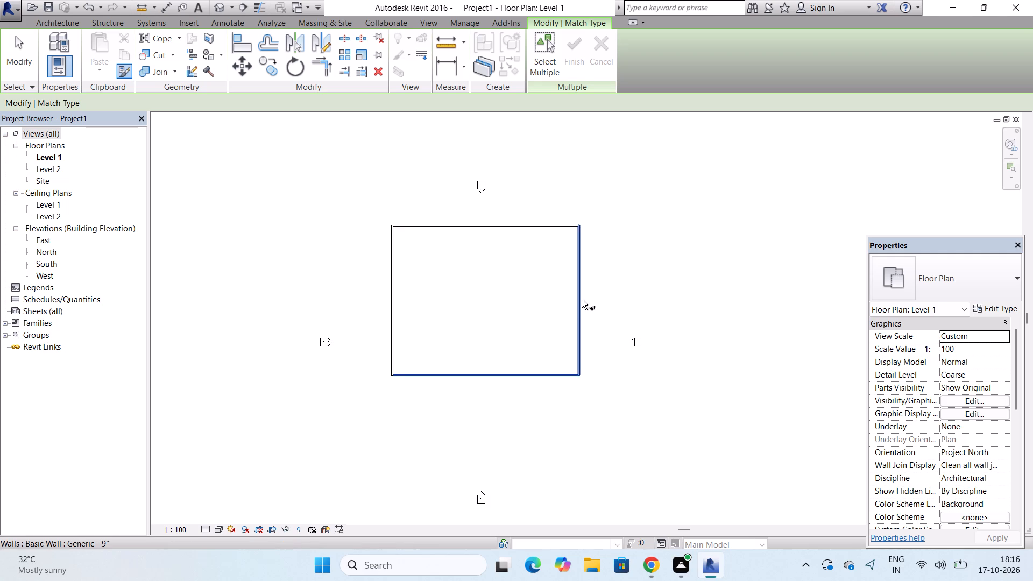
pyautogui.click(582, 300)
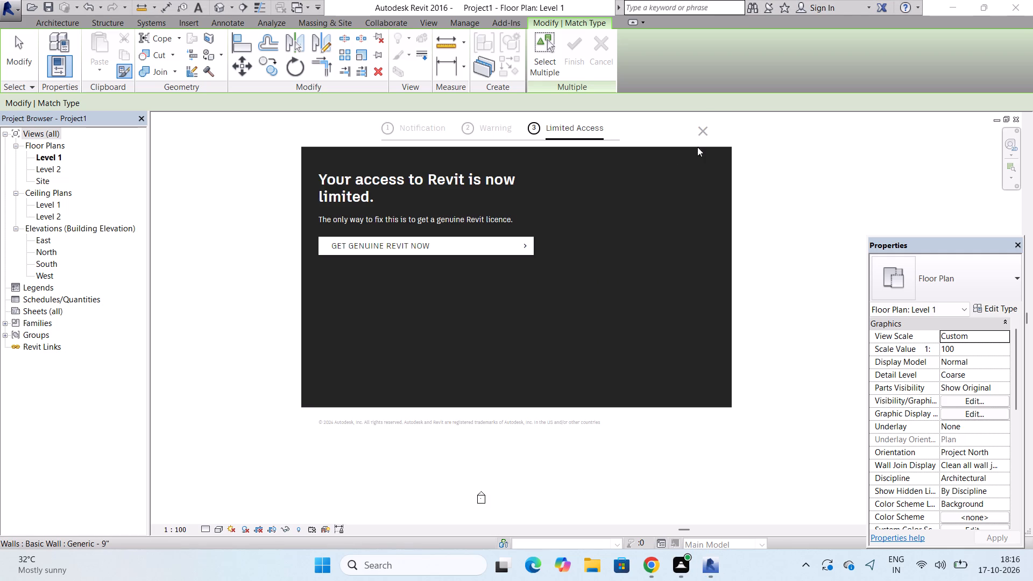
pyautogui.click(706, 129)
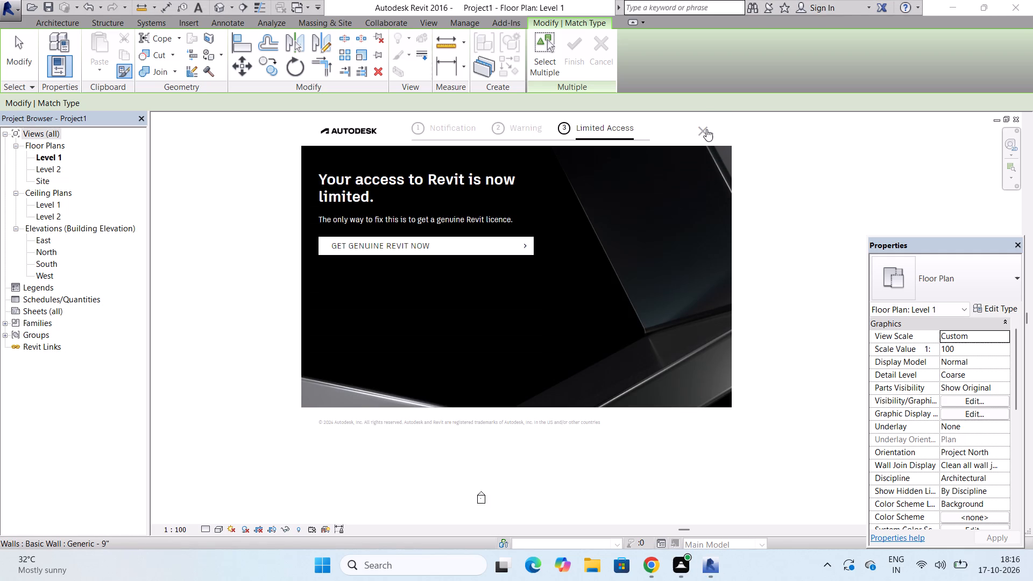
pyautogui.click(583, 324)
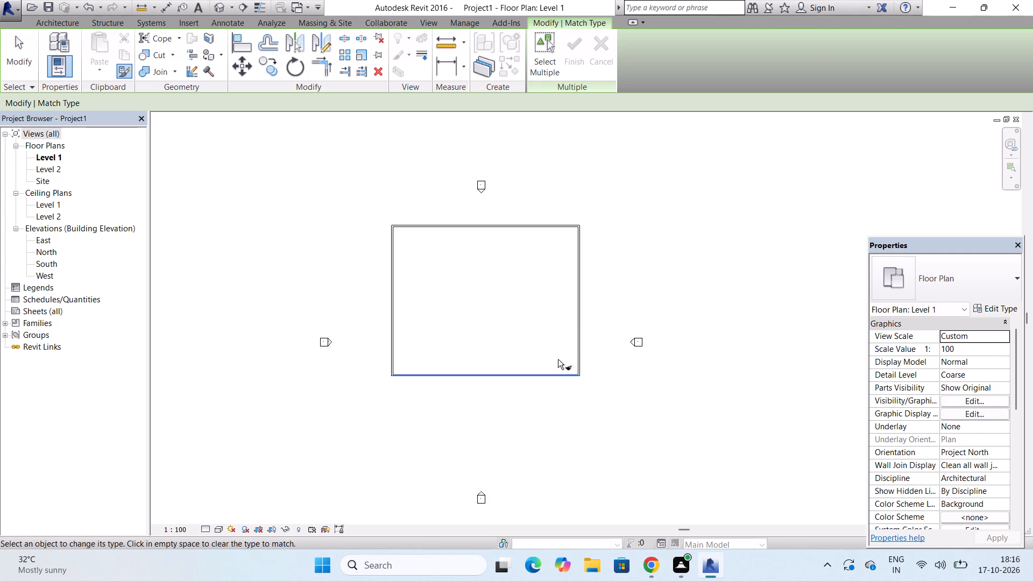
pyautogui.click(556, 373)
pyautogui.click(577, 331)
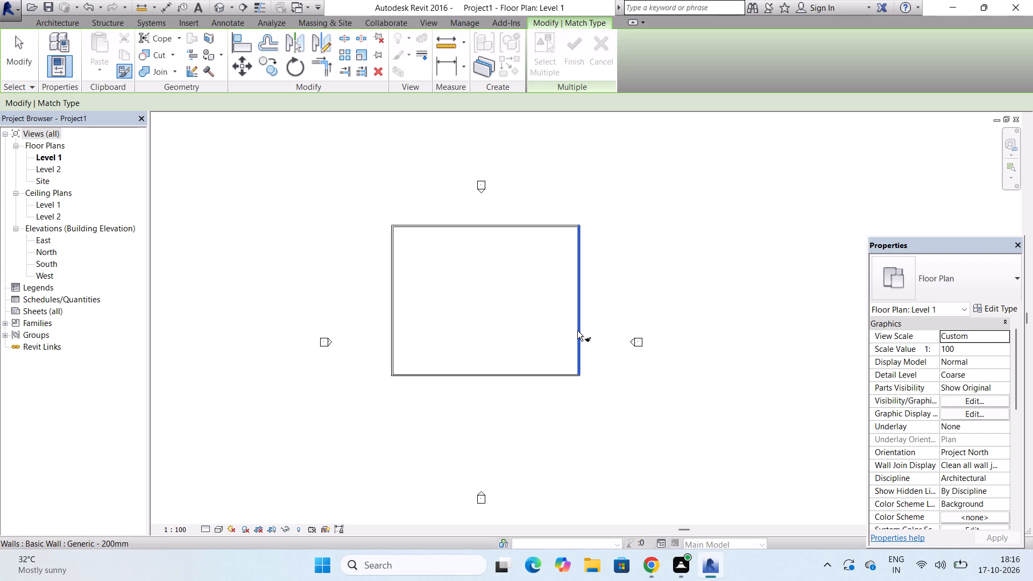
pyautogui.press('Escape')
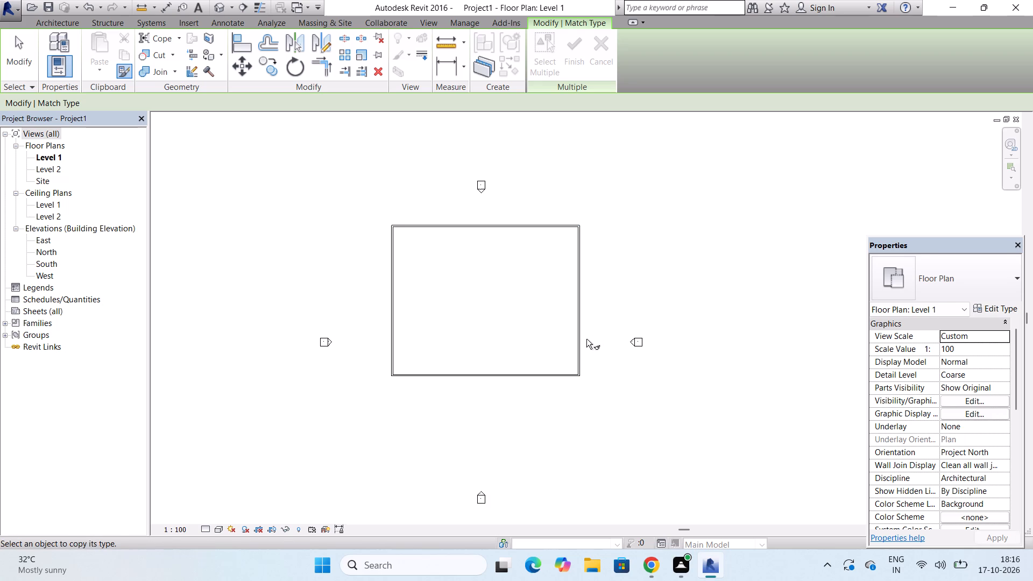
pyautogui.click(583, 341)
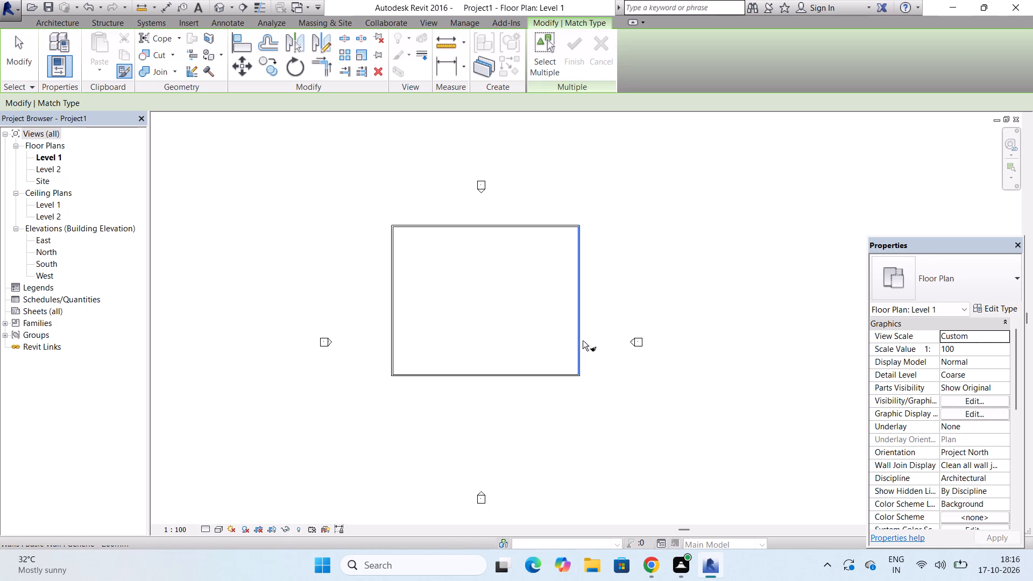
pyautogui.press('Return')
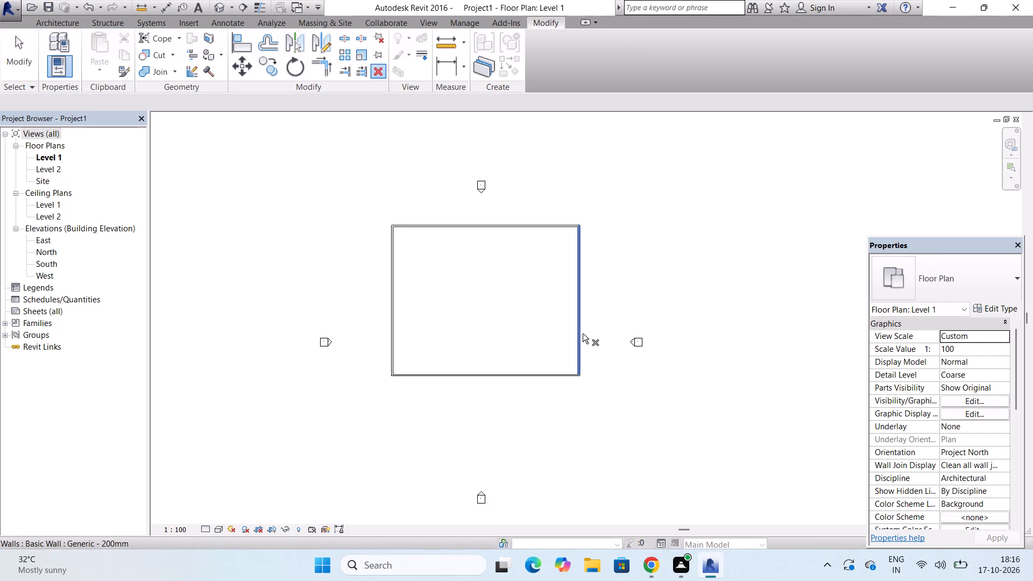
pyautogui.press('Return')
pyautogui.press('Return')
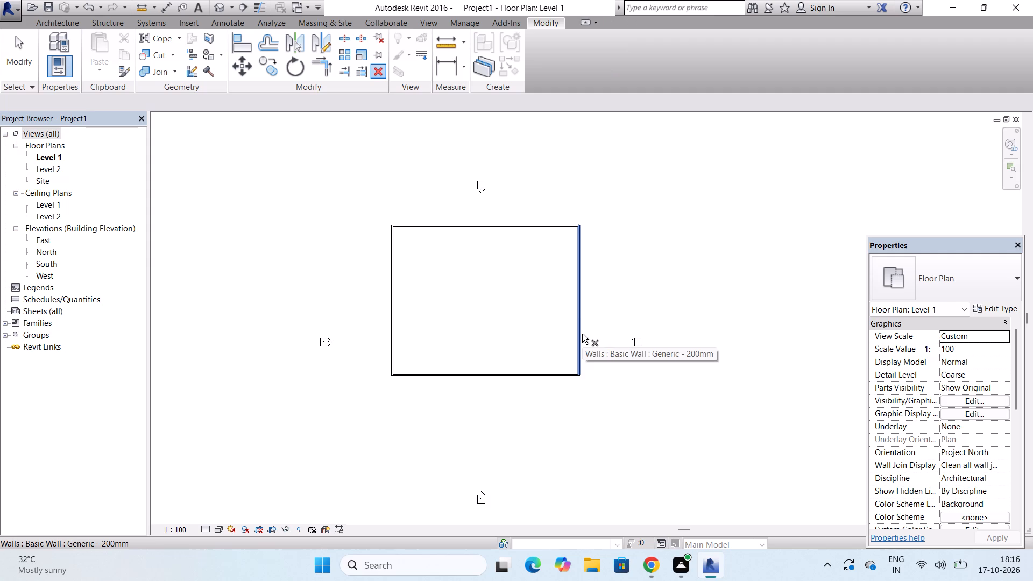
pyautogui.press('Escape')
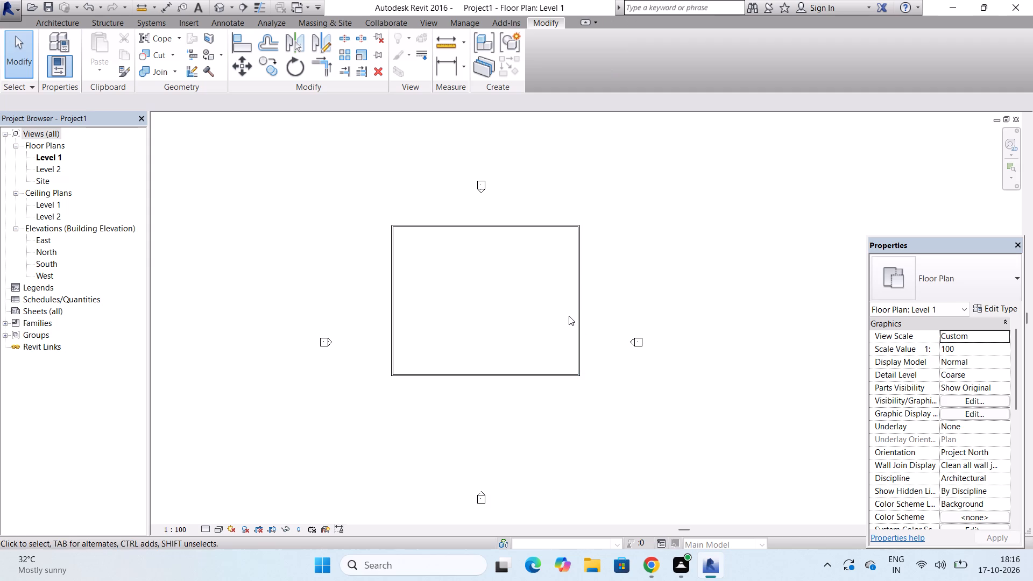
# Check the wall types assigned to the east, north, west and south walls in turn, leaving nothing selected.
pyautogui.click(583, 309)
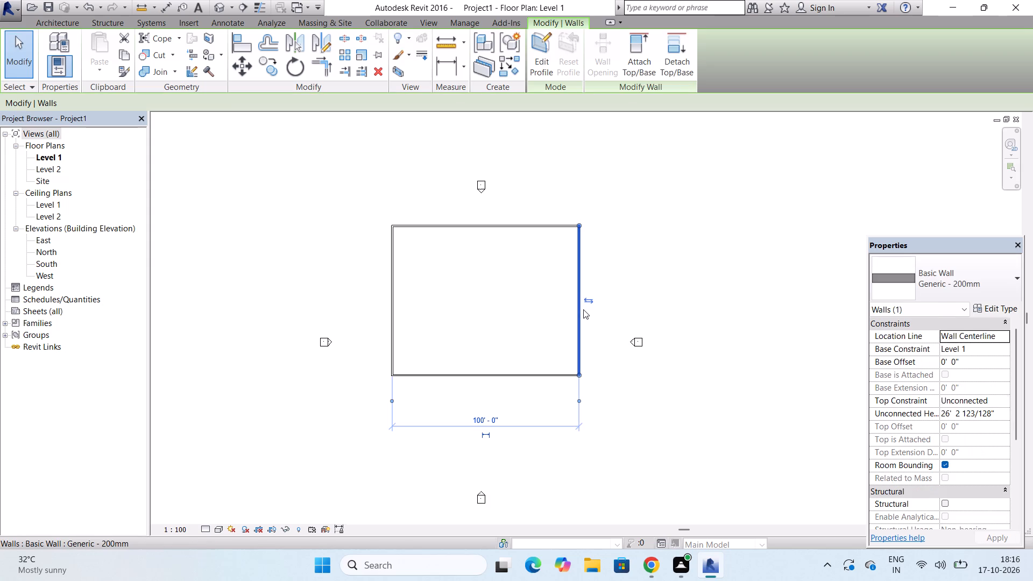
pyautogui.click(583, 309)
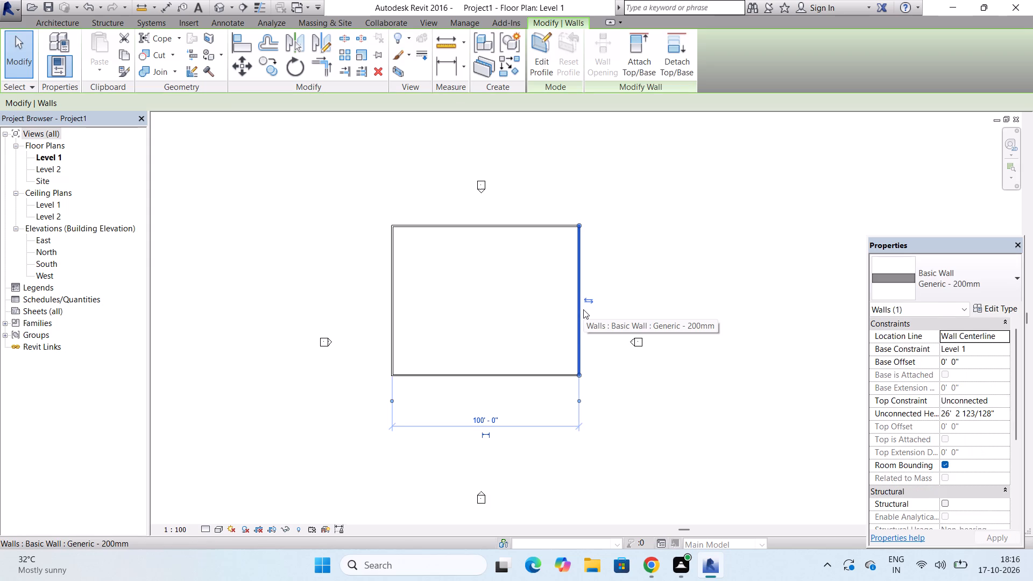
pyautogui.press('Escape')
pyautogui.press('Escape')
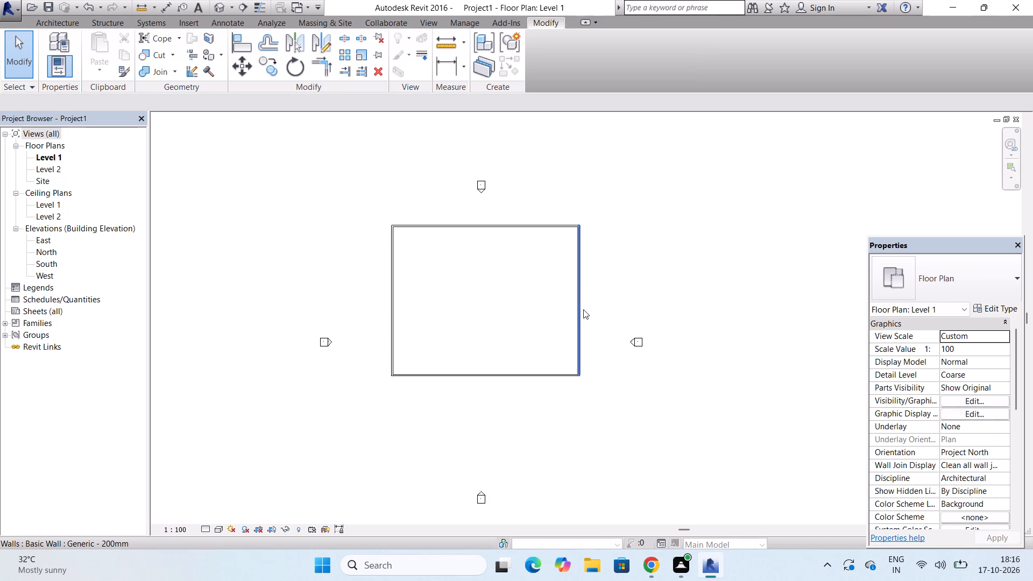
pyautogui.click(515, 226)
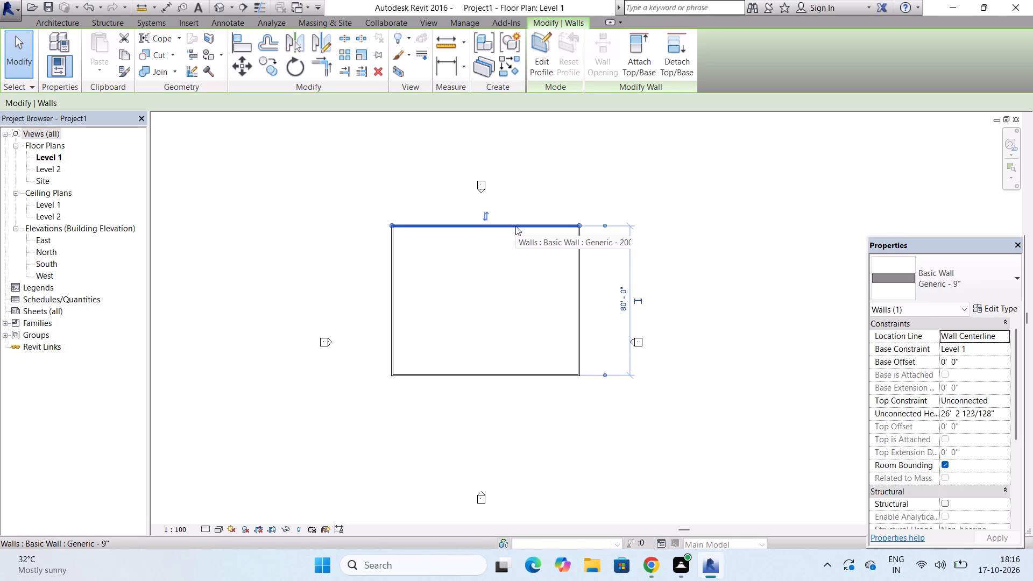
pyautogui.click(395, 310)
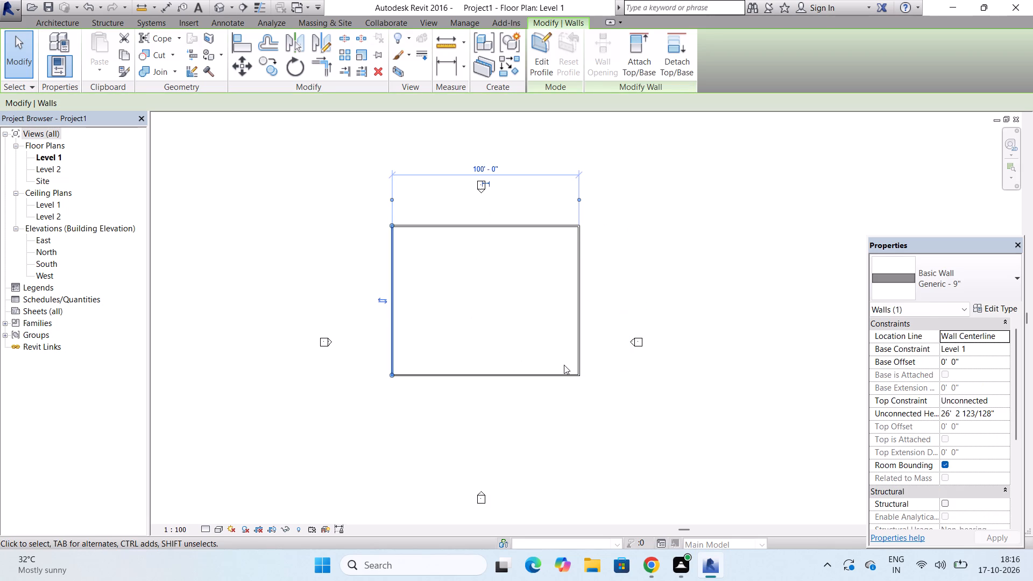
pyautogui.click(561, 378)
pyautogui.press('Escape')
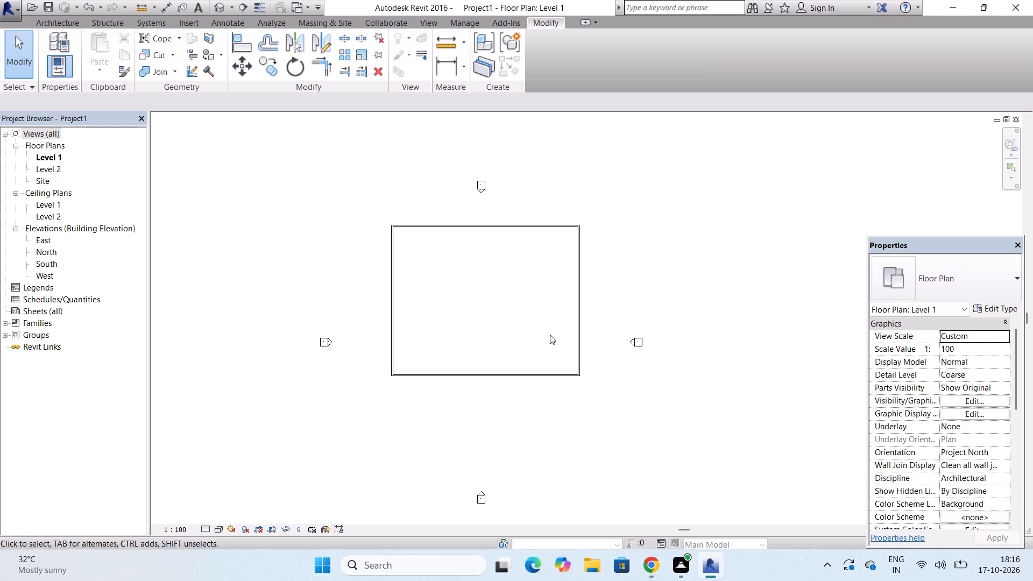
pyautogui.press('Escape')
pyautogui.press('Escape')
pyautogui.press('Escape')
pyautogui.press('Escape')
pyautogui.press('Escape')
pyautogui.press('Escape')
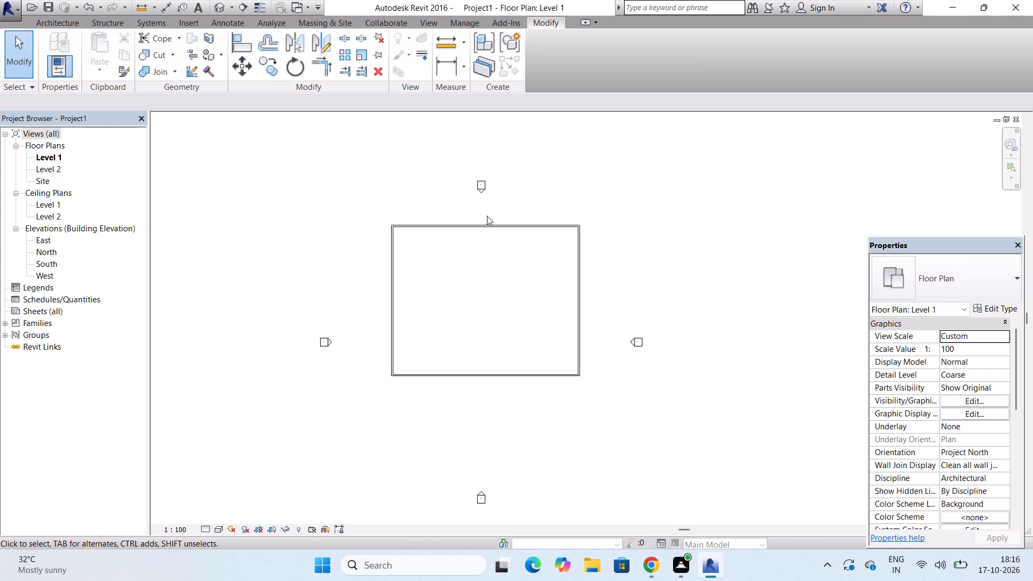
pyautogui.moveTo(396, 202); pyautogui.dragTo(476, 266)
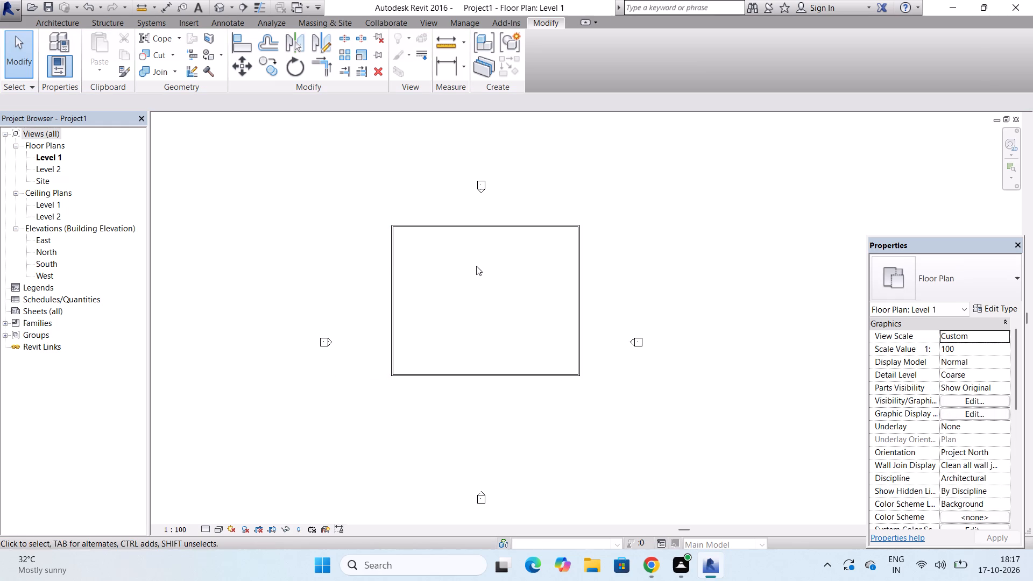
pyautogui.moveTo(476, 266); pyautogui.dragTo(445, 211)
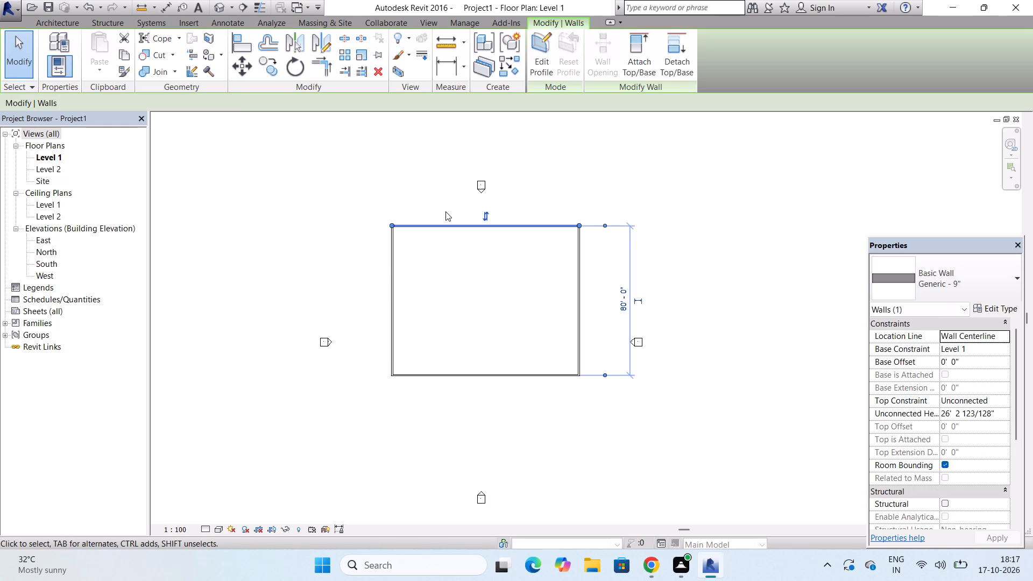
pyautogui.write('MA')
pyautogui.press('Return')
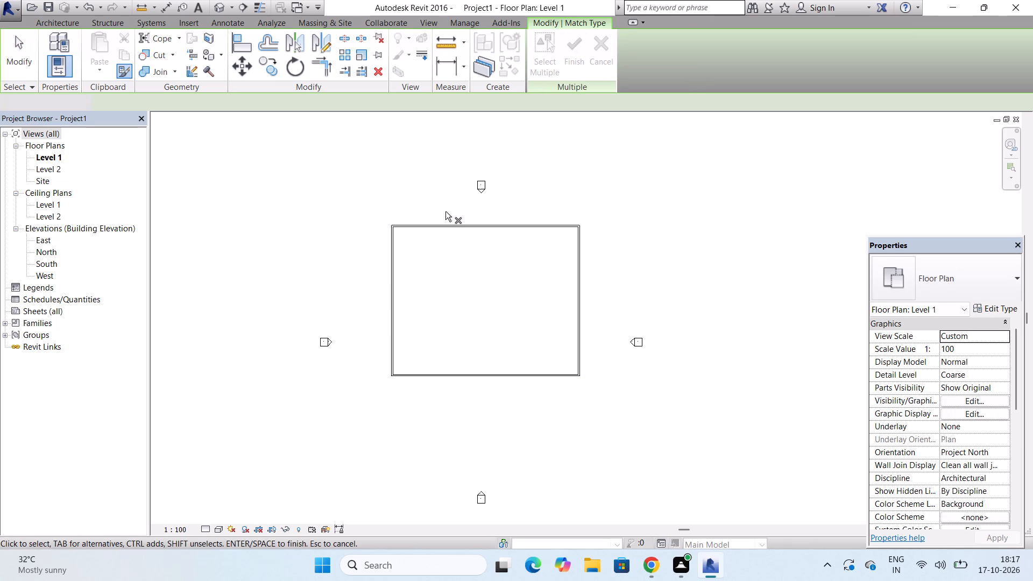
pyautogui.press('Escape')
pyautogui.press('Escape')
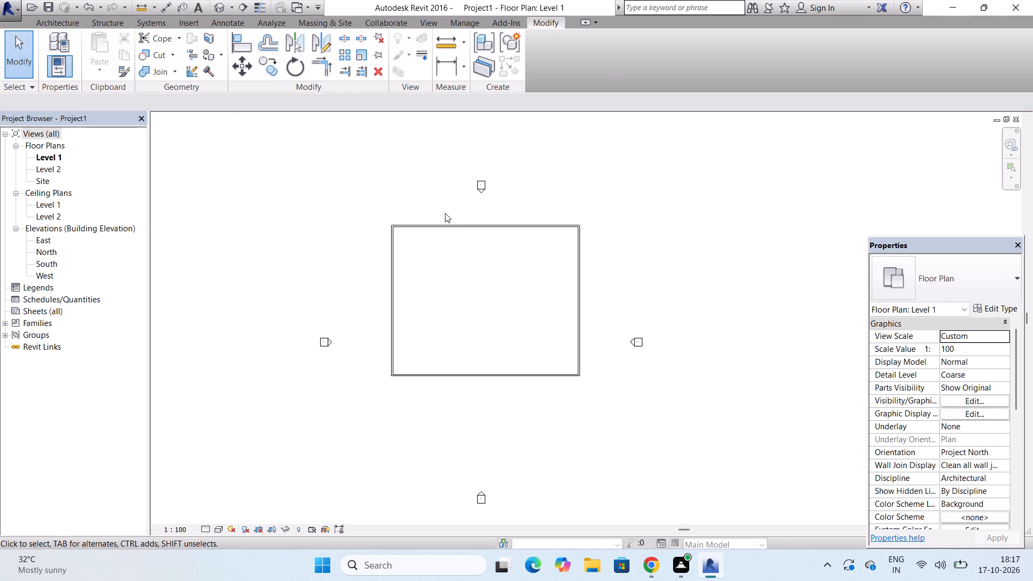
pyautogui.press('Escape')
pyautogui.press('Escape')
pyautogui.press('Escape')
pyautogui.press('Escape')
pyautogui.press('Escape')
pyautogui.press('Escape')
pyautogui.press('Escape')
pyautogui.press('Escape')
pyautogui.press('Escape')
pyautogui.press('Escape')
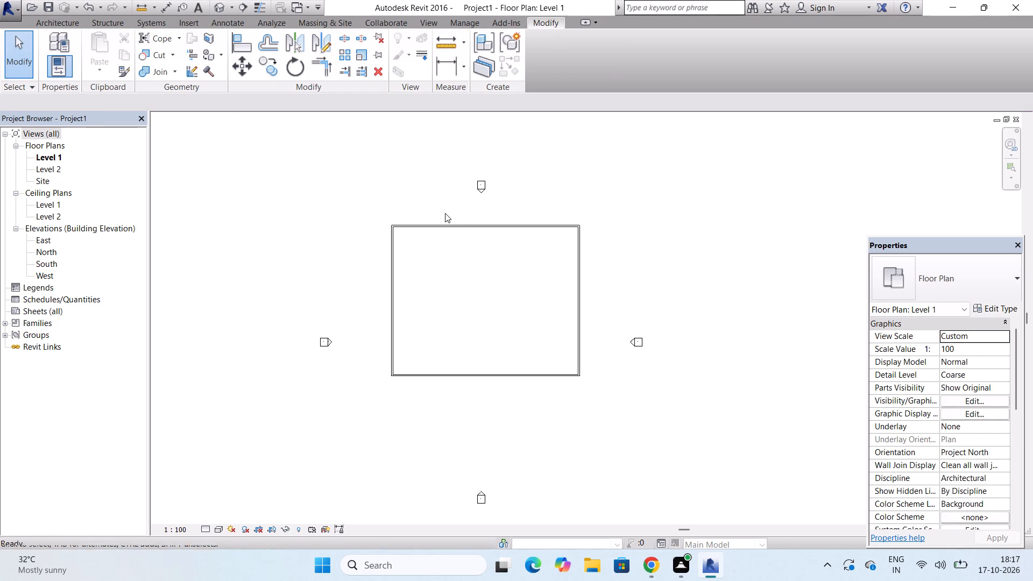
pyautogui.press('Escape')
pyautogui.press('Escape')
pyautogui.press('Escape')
# Replace the west wall with a new Generic - 9" wall drawn from the north wall's west end to the south wall's west end.
pyautogui.moveTo(414, 283); pyautogui.dragTo(353, 340)
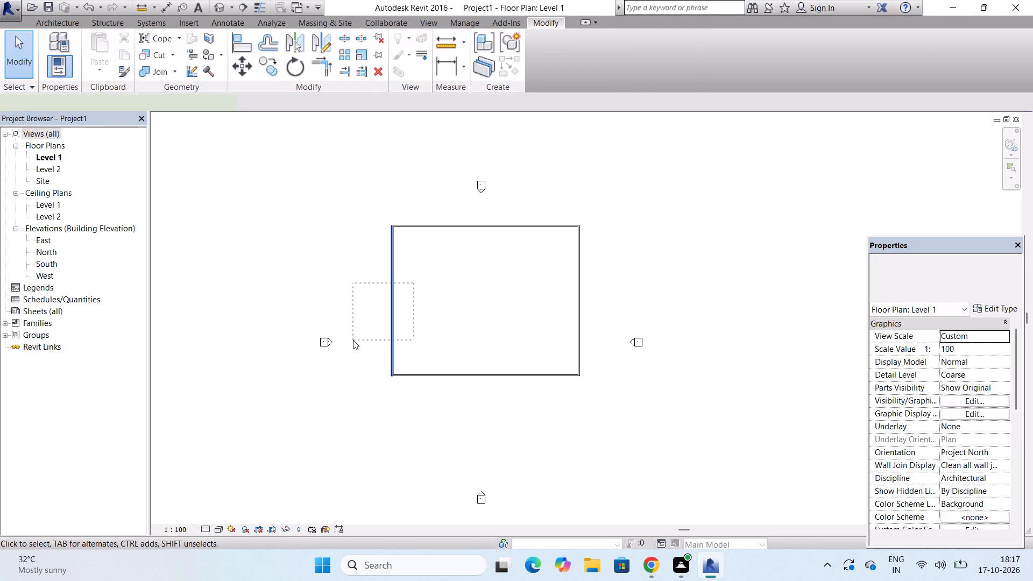
pyautogui.press('Delete')
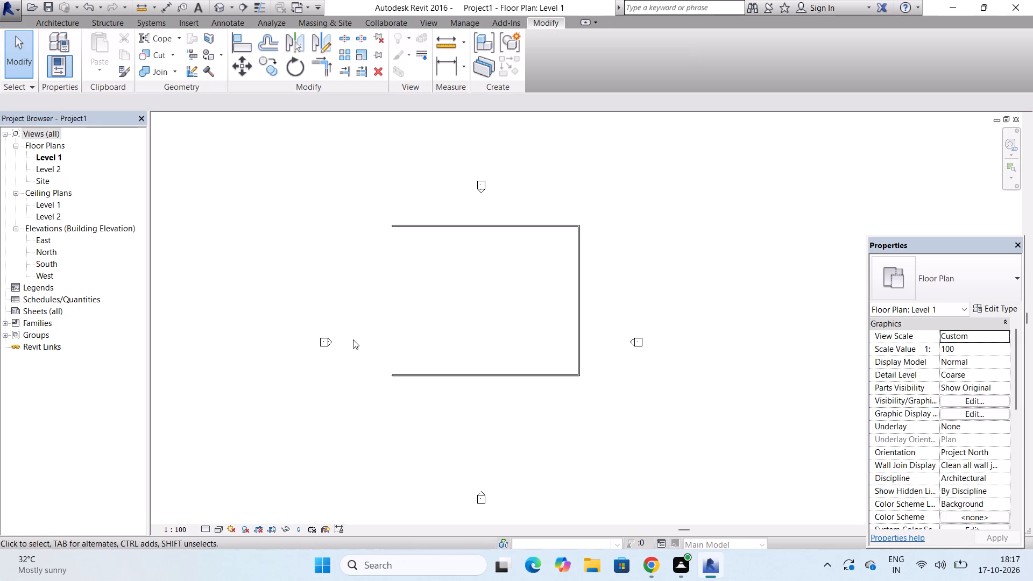
pyautogui.click(47, 28)
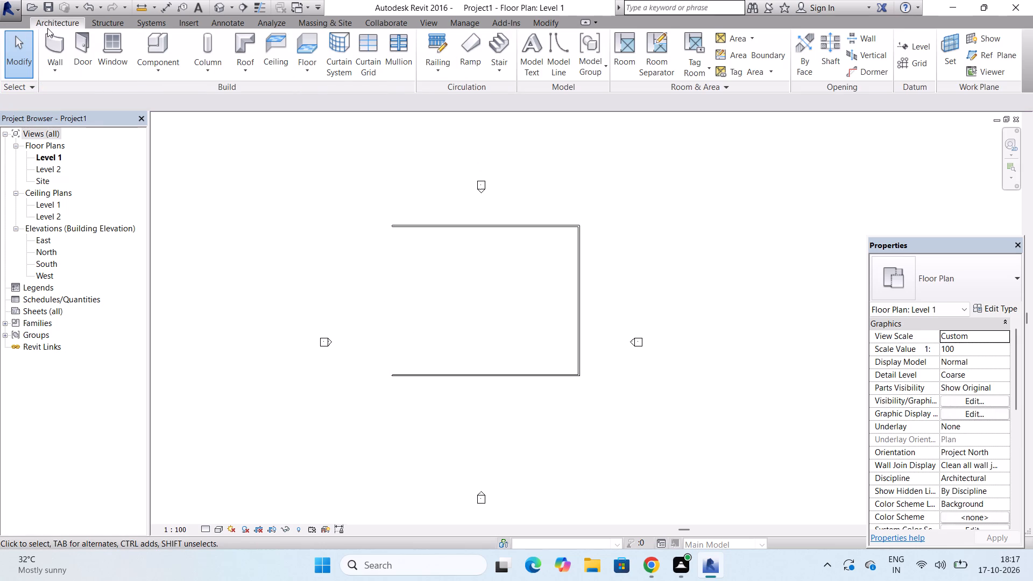
pyautogui.click(50, 39)
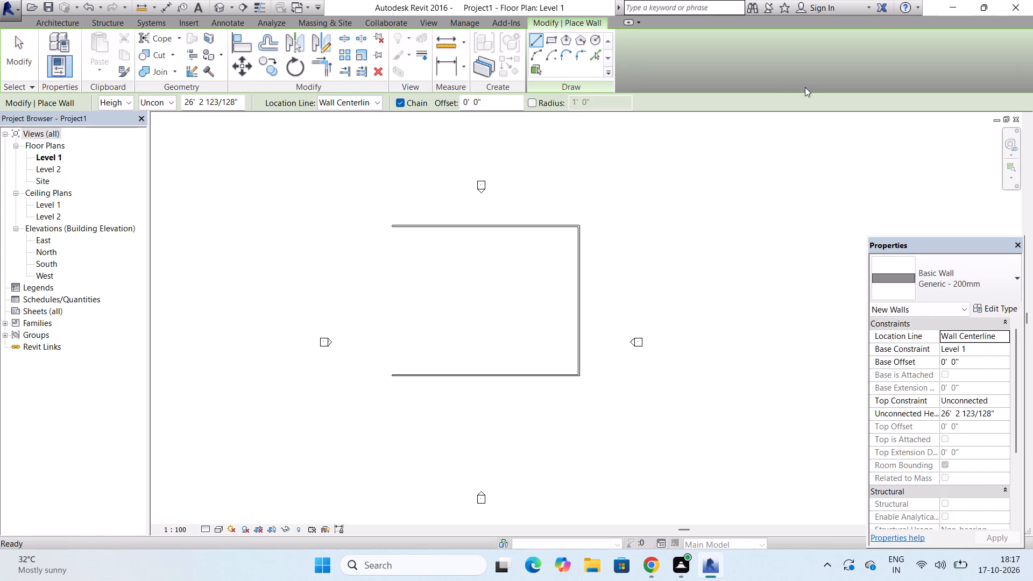
pyautogui.click(1008, 272)
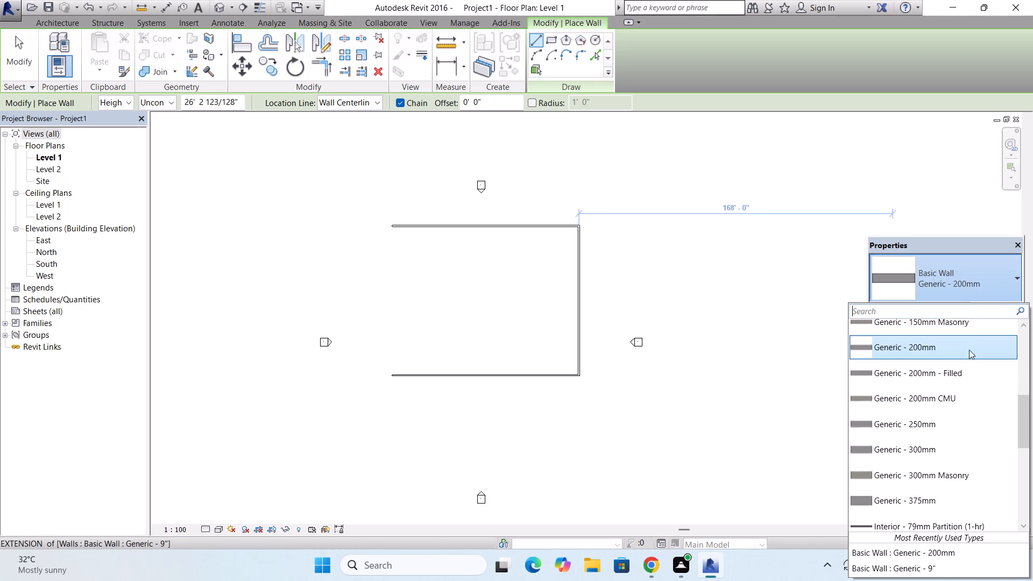
pyautogui.scroll(3, 967, 351)
pyautogui.click(944, 343)
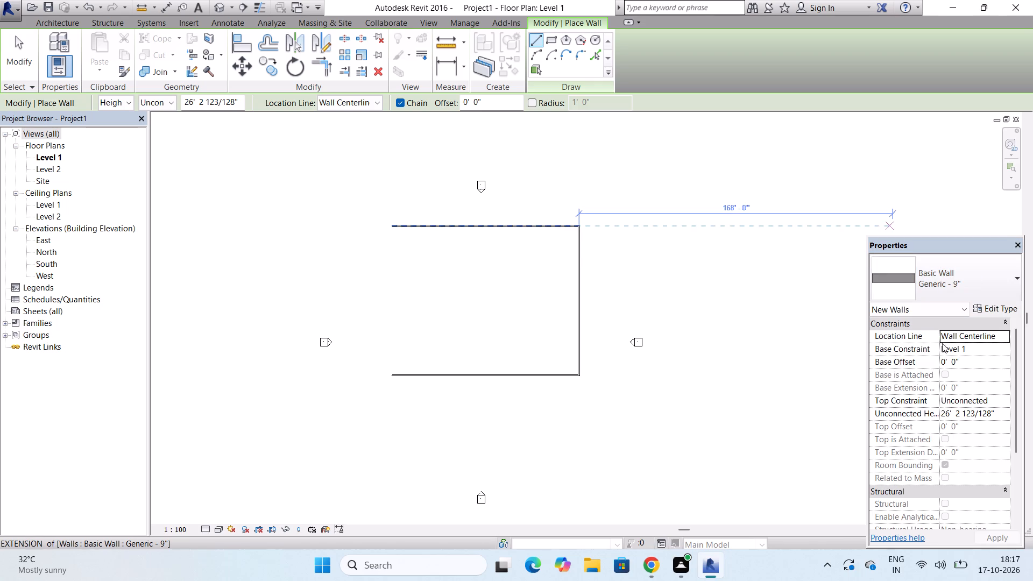
pyautogui.scroll(2, 406, 209)
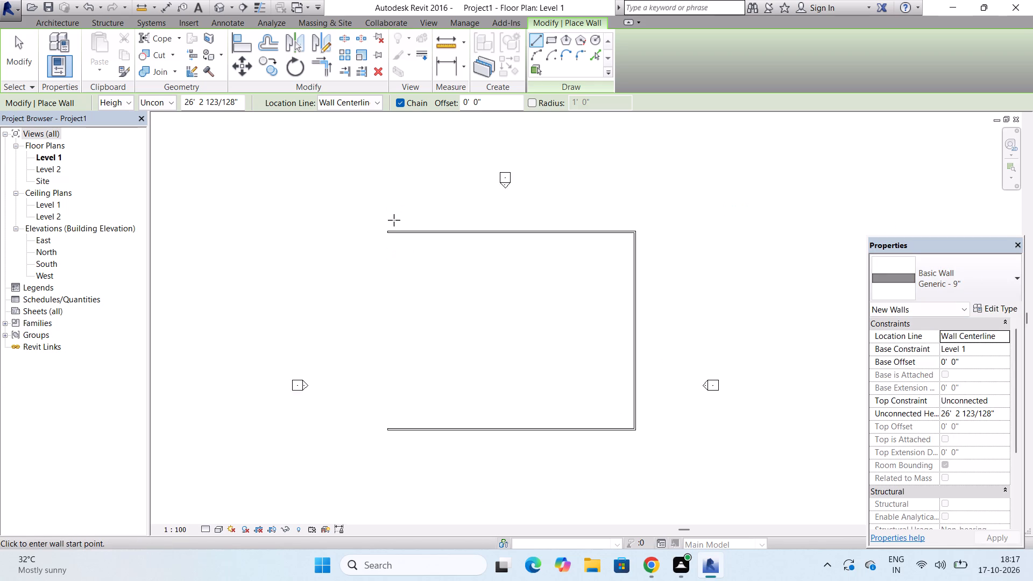
pyautogui.scroll(1, 394, 220)
pyautogui.click(387, 232)
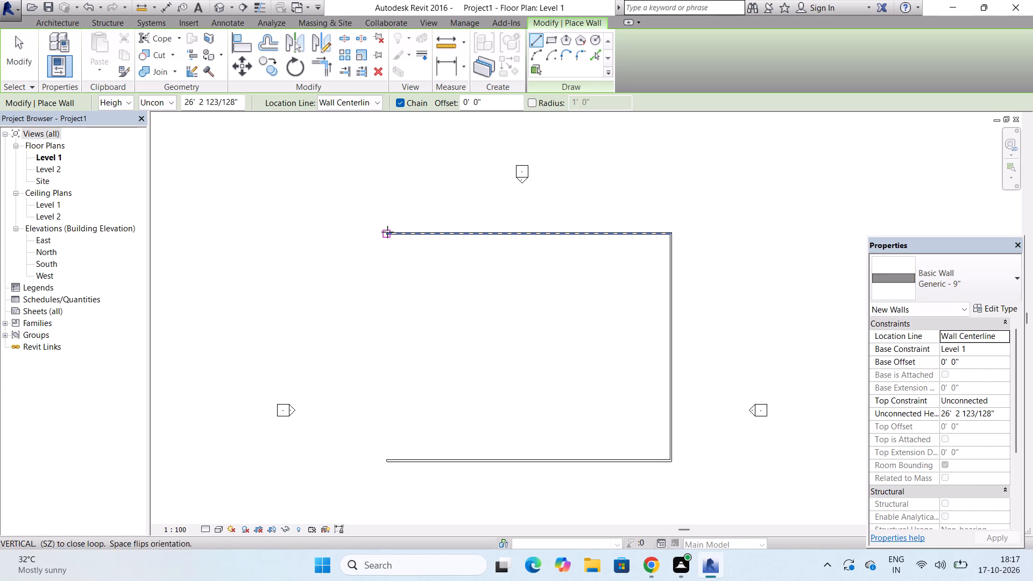
pyautogui.click(391, 458)
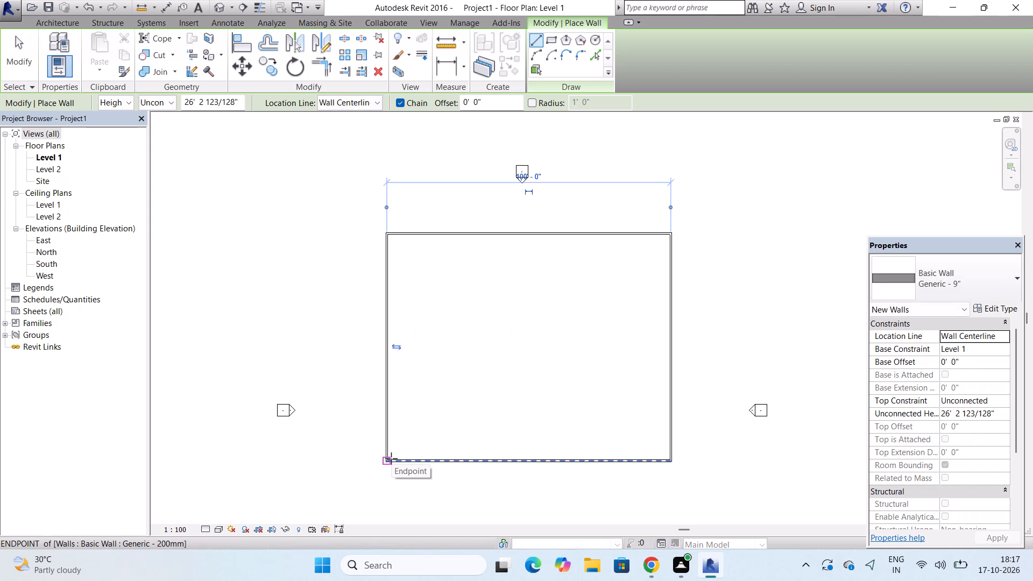
pyautogui.press('Escape')
pyautogui.press('Escape')
pyautogui.press('Escape')
# Dismiss the licence notice and replace the south wall with a 100' Generic - 9" wall drawn between the west and east walls' south ends.
pyautogui.click(406, 456)
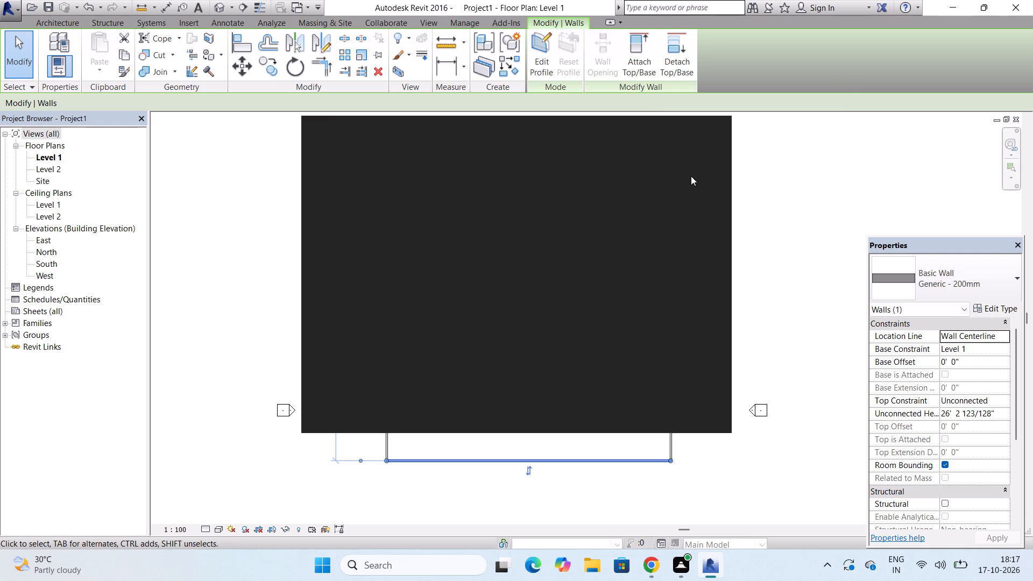
pyautogui.click(806, 187)
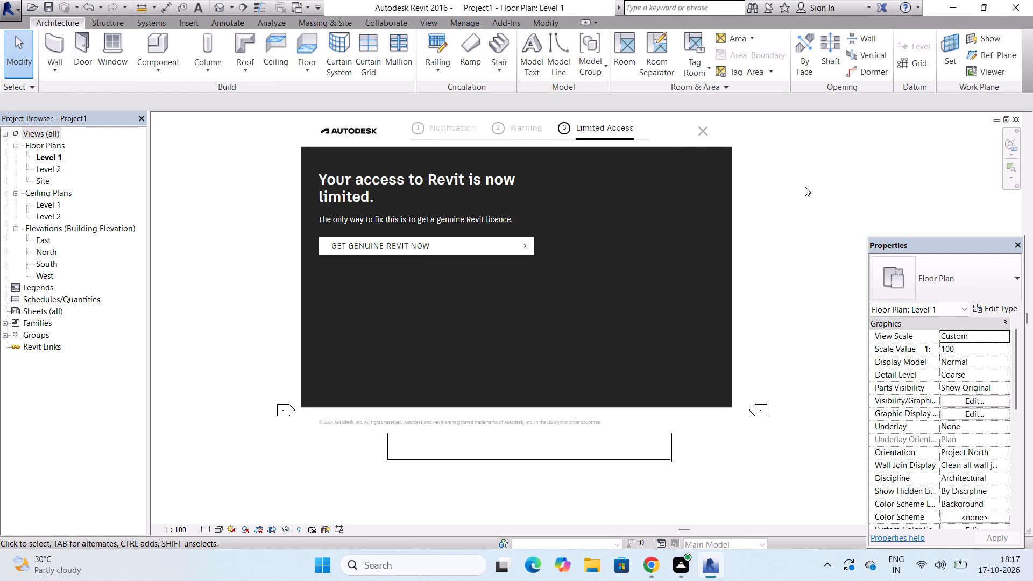
pyautogui.click(705, 131)
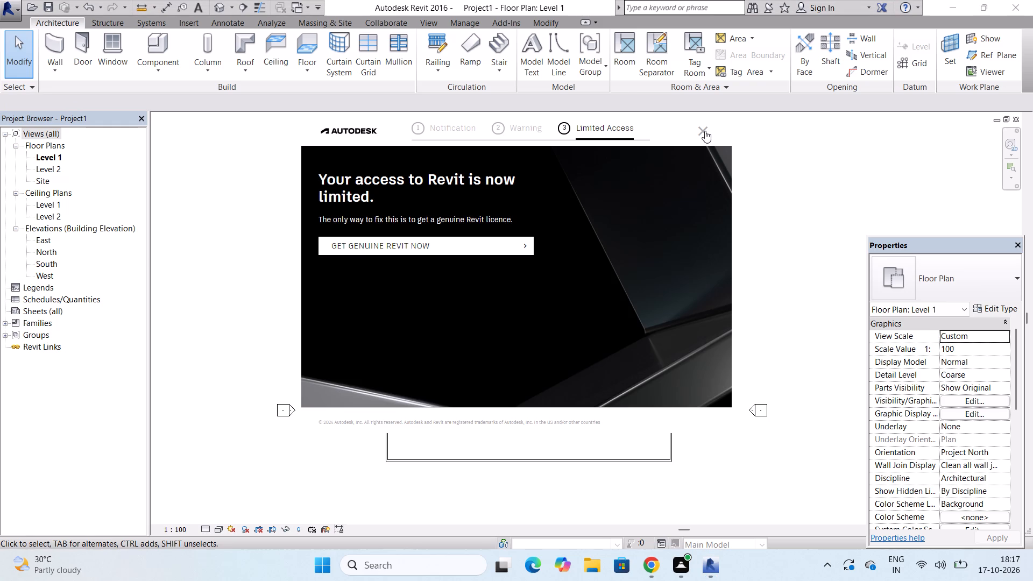
pyautogui.click(561, 459)
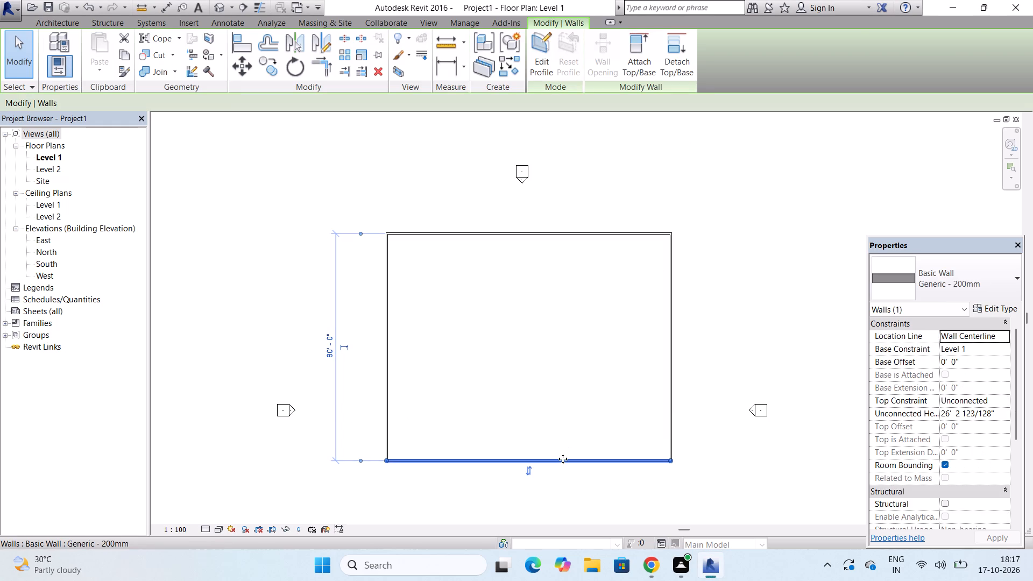
pyautogui.press('Delete')
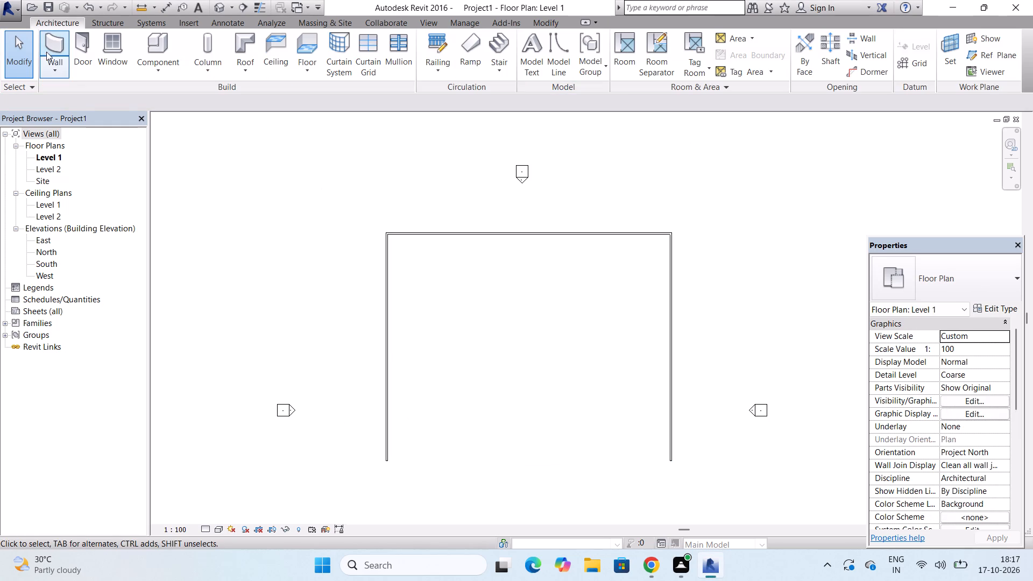
pyautogui.click(49, 42)
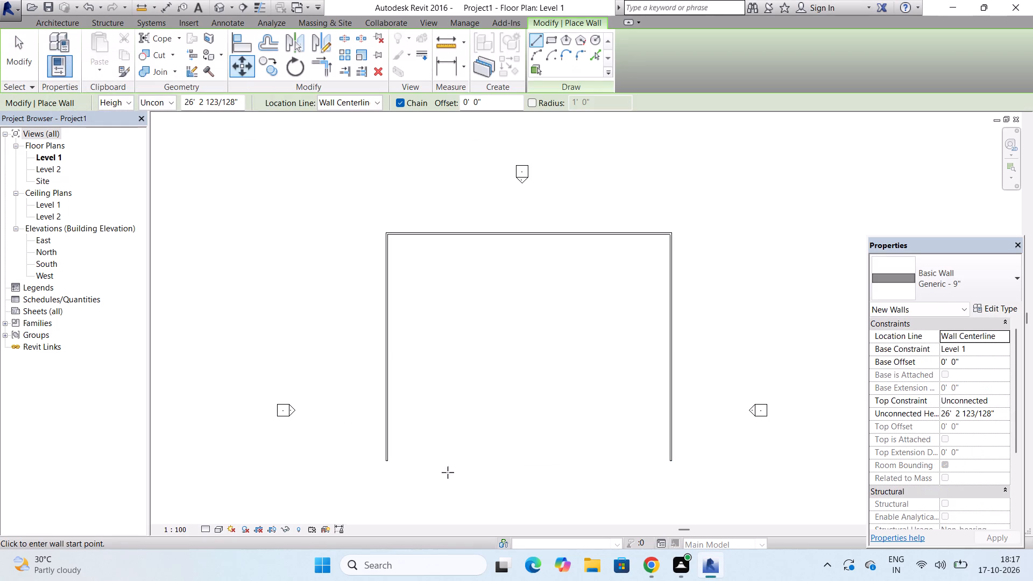
pyautogui.click(385, 463)
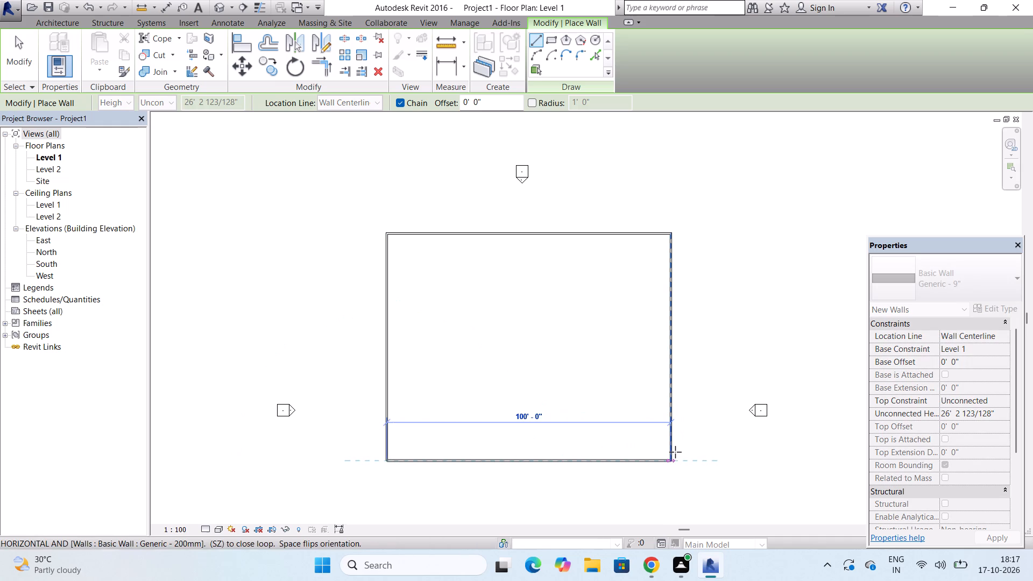
pyautogui.click(675, 452)
pyautogui.press('Escape')
pyautogui.press('Escape')
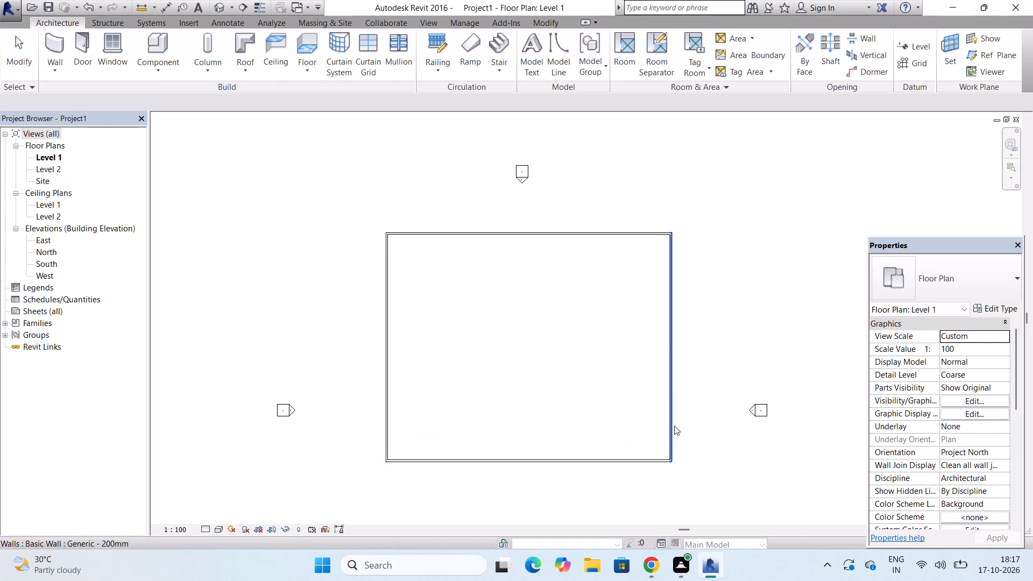
pyautogui.press('Escape')
pyautogui.click(698, 358)
pyautogui.click(698, 358)
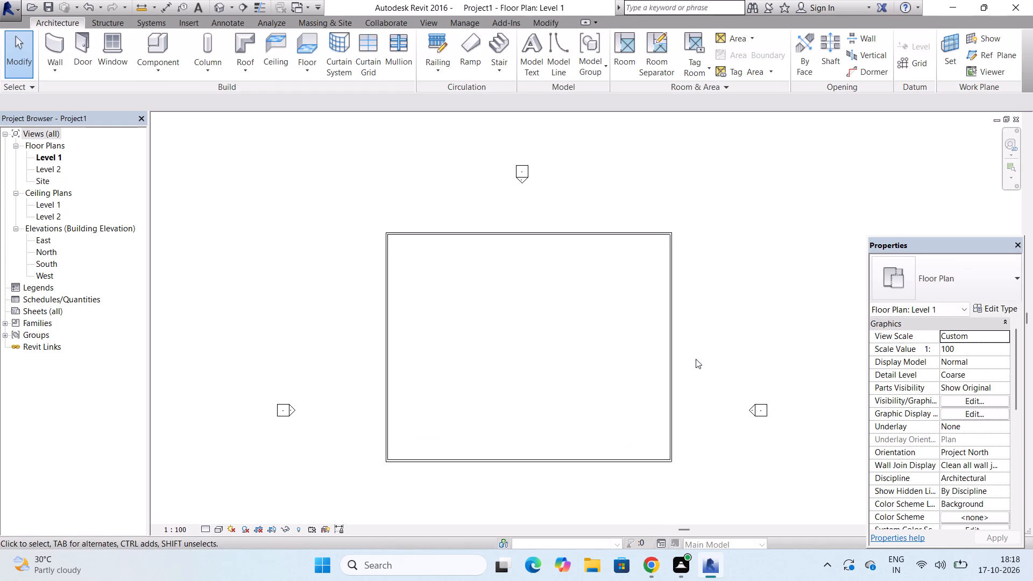
# Replace the east wall with a new Generic - 9" wall drawn from the south wall's east end to the north wall's east end.
pyautogui.click(671, 386)
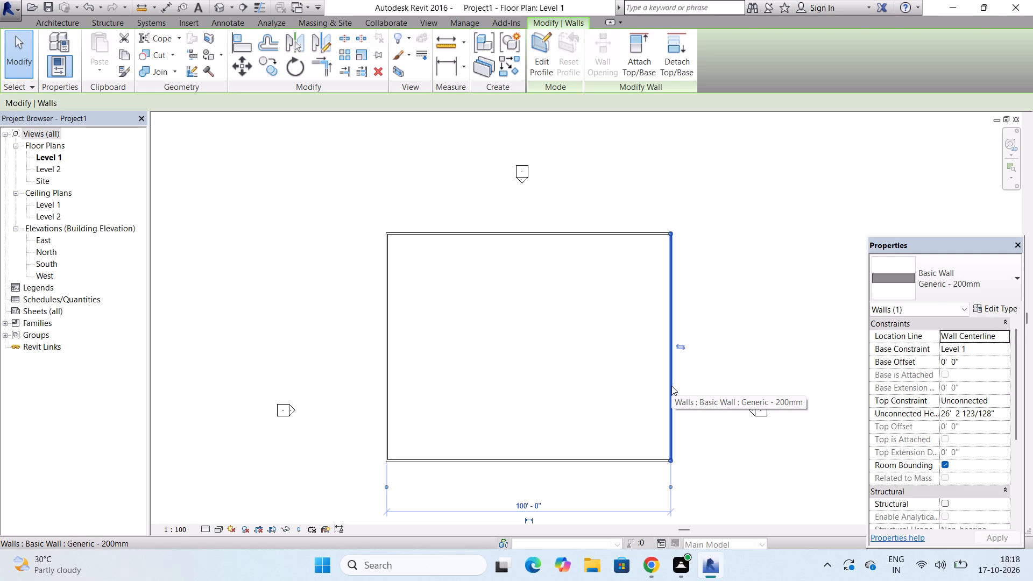
pyautogui.press('Insert')
pyautogui.press('Delete')
pyautogui.click(61, 45)
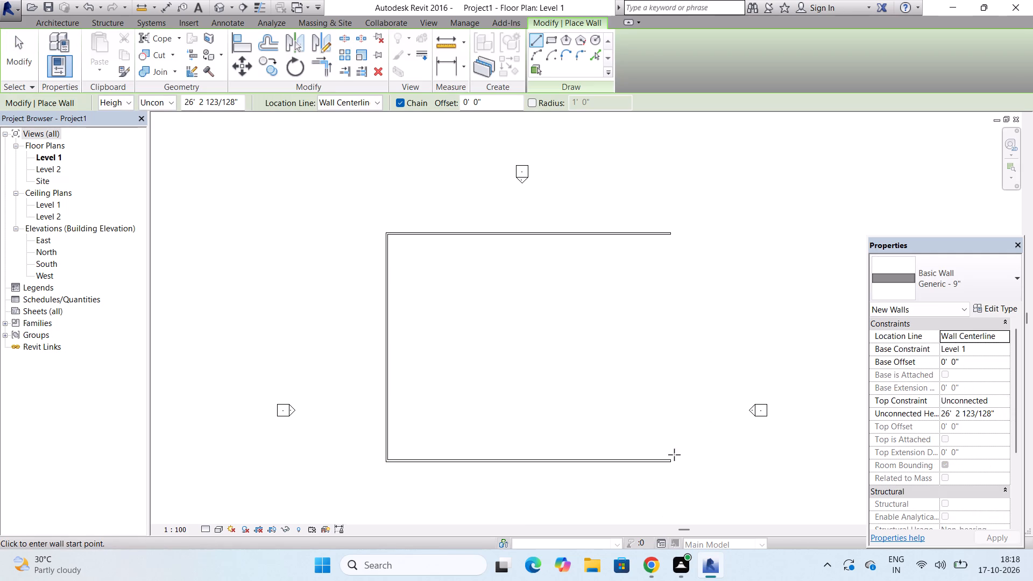
pyautogui.click(669, 457)
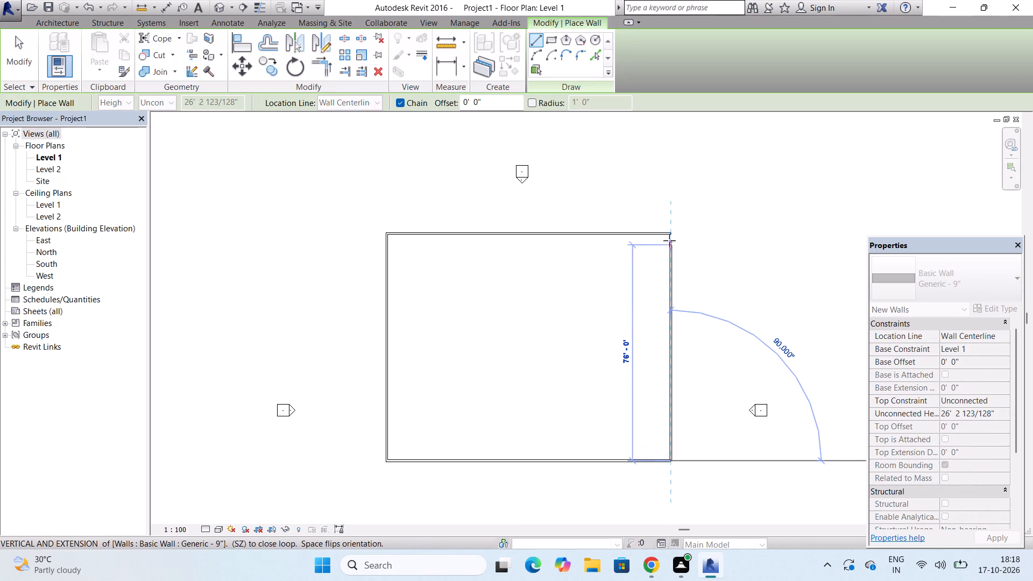
pyautogui.click(669, 238)
pyautogui.press('Escape')
pyautogui.press('Escape')
pyautogui.press('Escape')
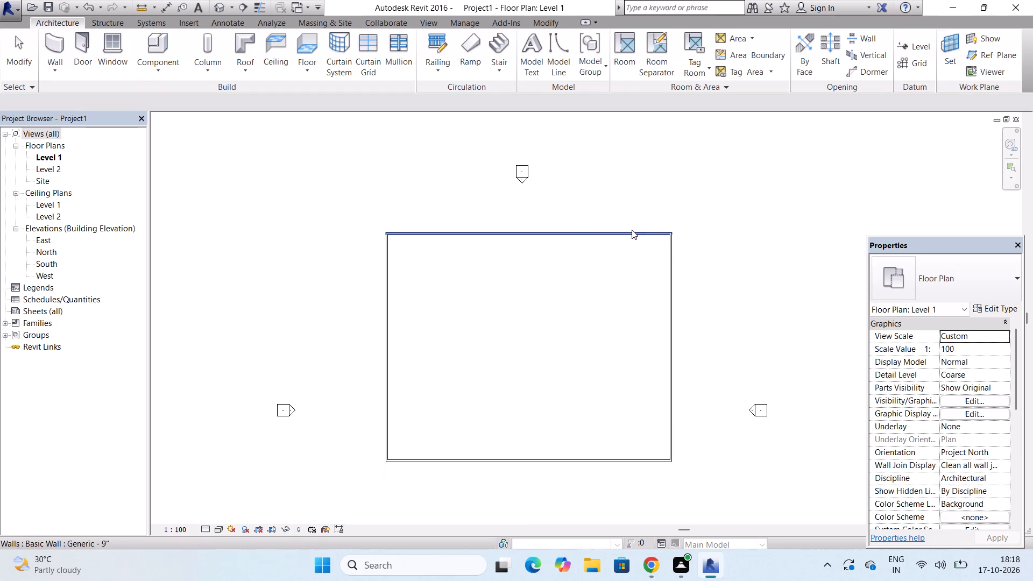
# Check the wall types assigned to the north, east, south and west walls in turn, leaving nothing selected.
pyautogui.click(632, 237)
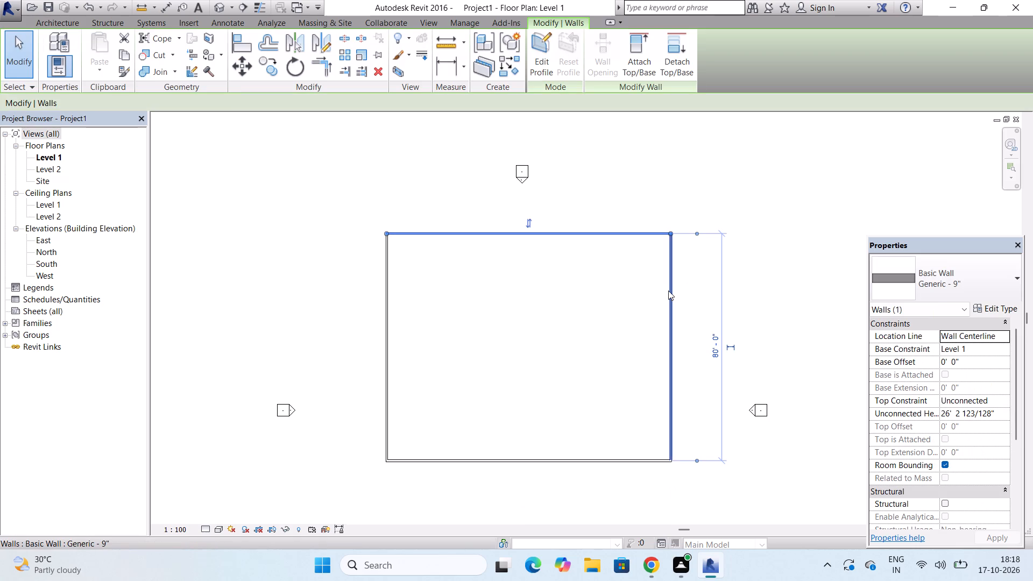
pyautogui.click(668, 290)
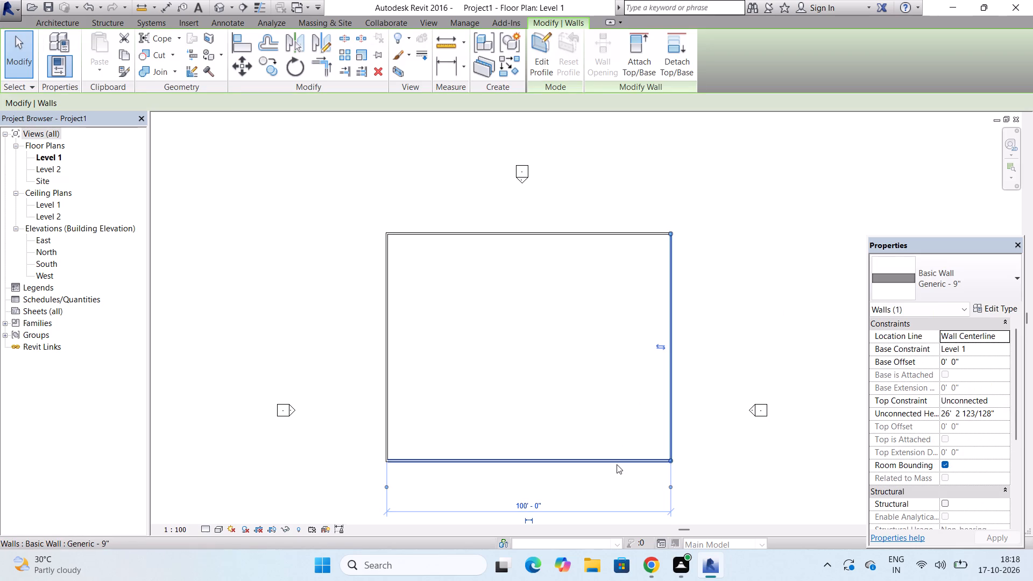
pyautogui.click(617, 464)
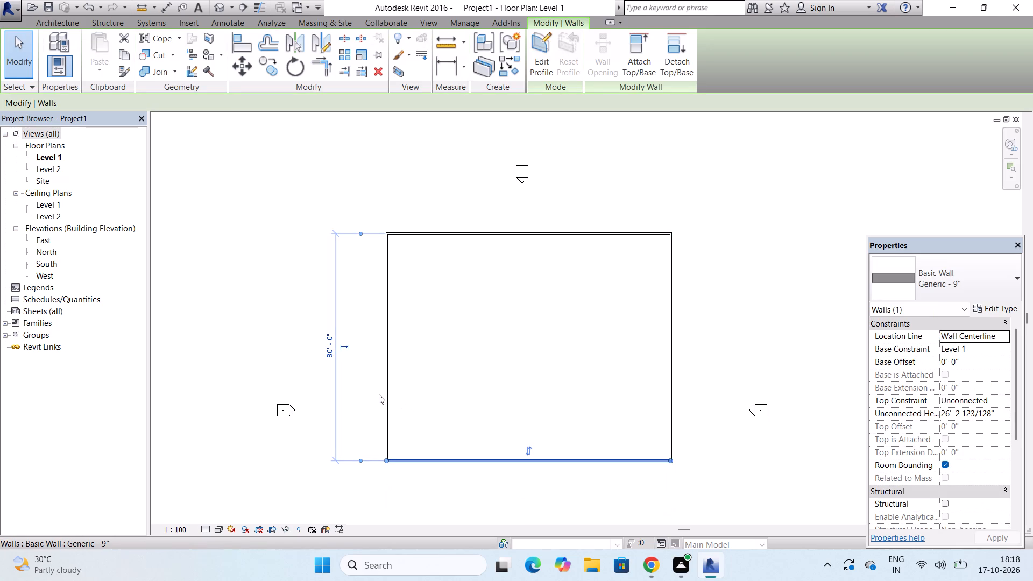
pyautogui.click(391, 399)
pyautogui.press('Escape')
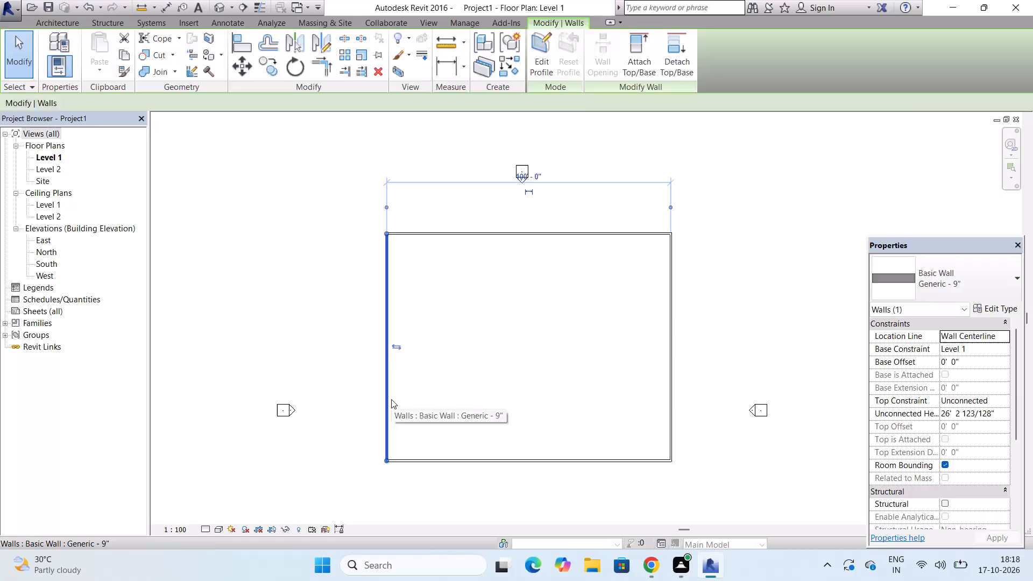
pyautogui.press('Escape')
pyautogui.press('Escape')
pyautogui.press('Escape')
pyautogui.press('Escape')
pyautogui.press('Escape')
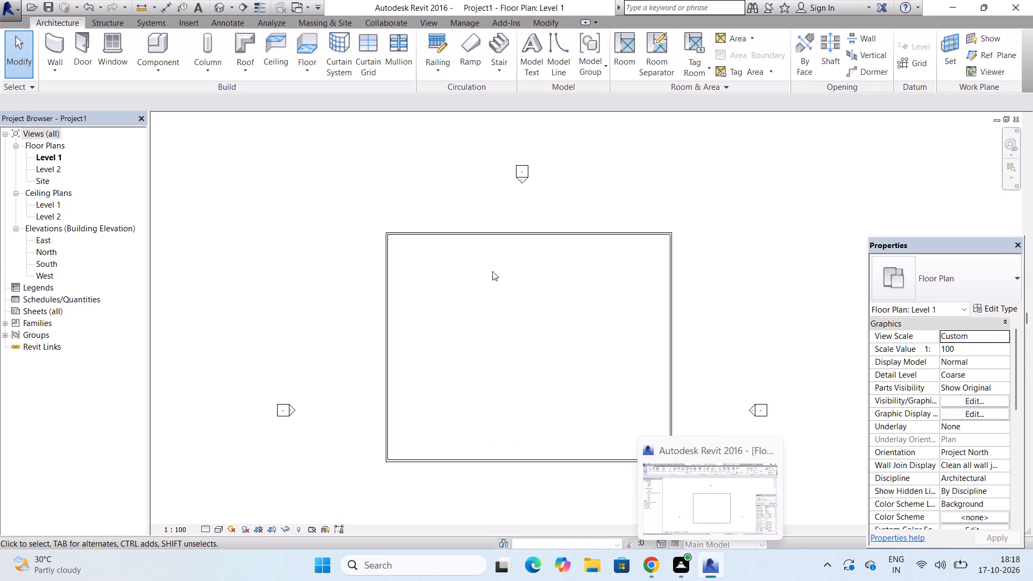
# Open the North elevation and delete Level 2 together with its corresponding views.
pyautogui.doubleClick(51, 250)
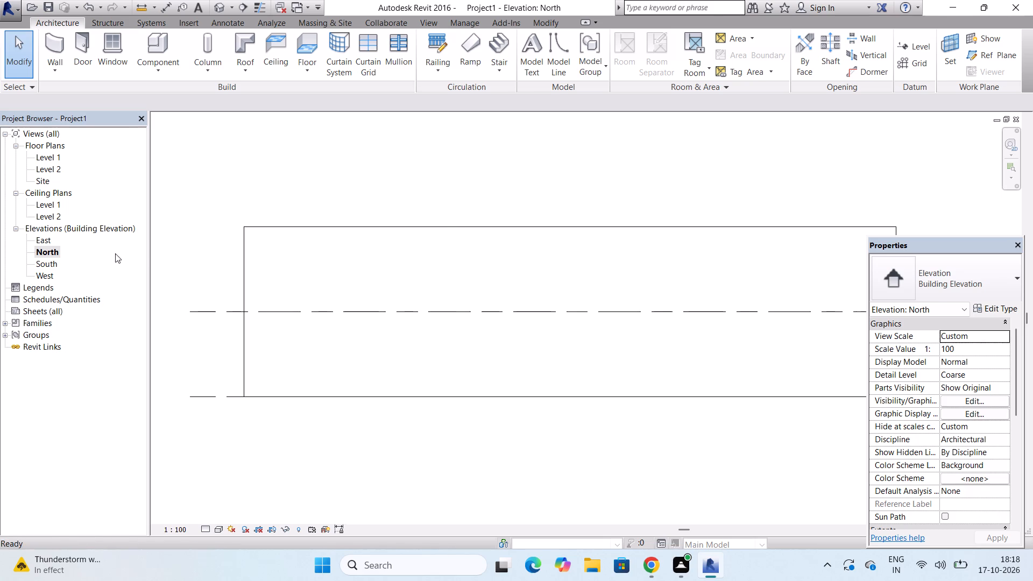
pyautogui.scroll(-3, 452, 238)
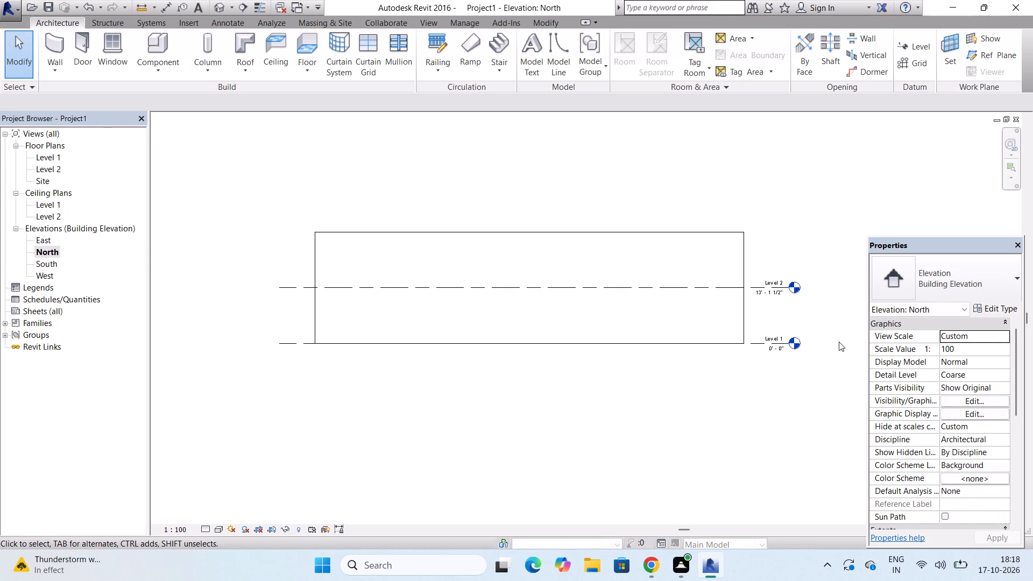
pyautogui.scroll(1, 839, 342)
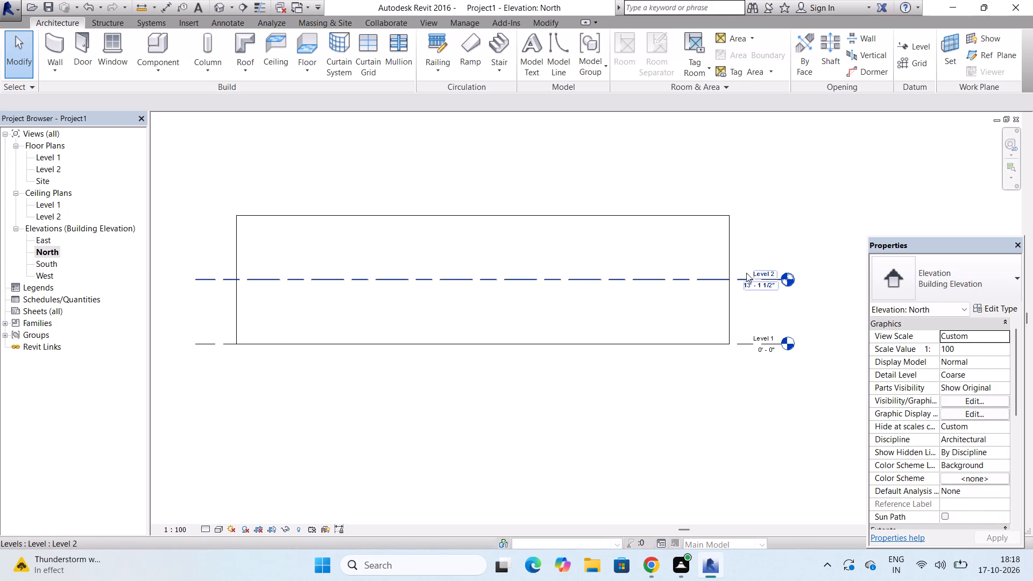
pyautogui.click(785, 278)
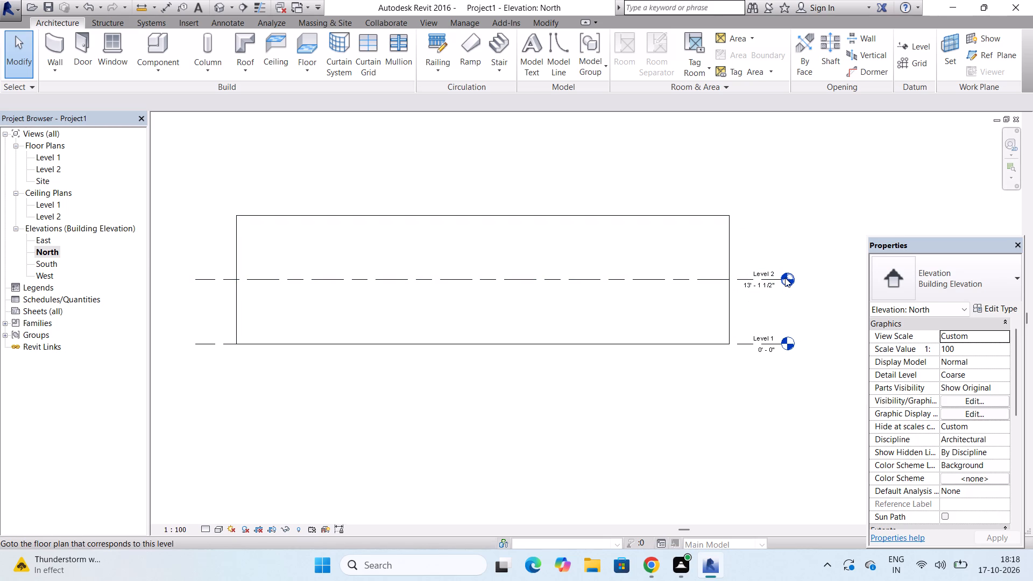
pyautogui.click(704, 278)
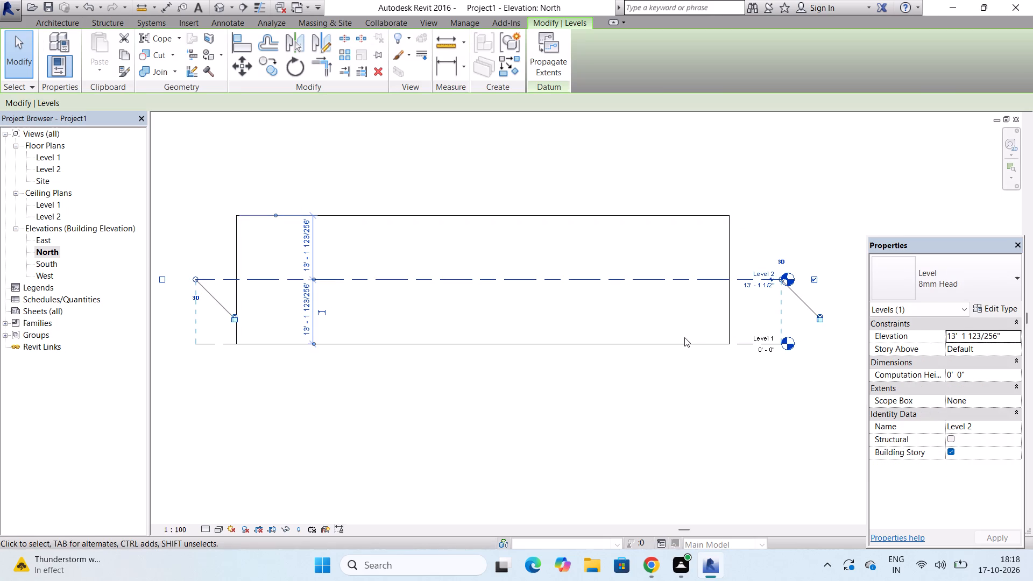
pyautogui.press('Delete')
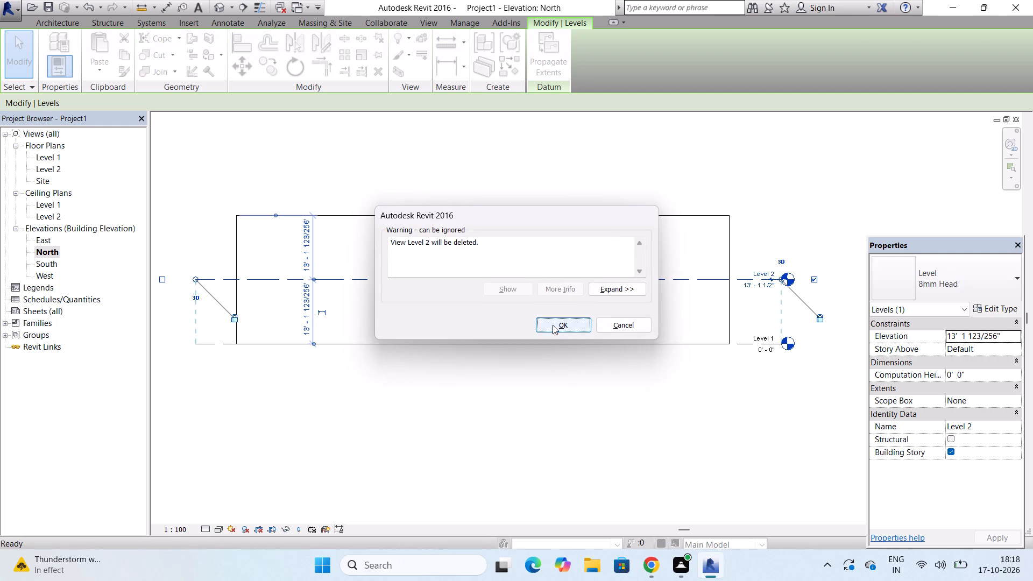
pyautogui.click(553, 325)
# Add an elbow to the Level 1 line next to its level head.
pyautogui.scroll(3, 759, 350)
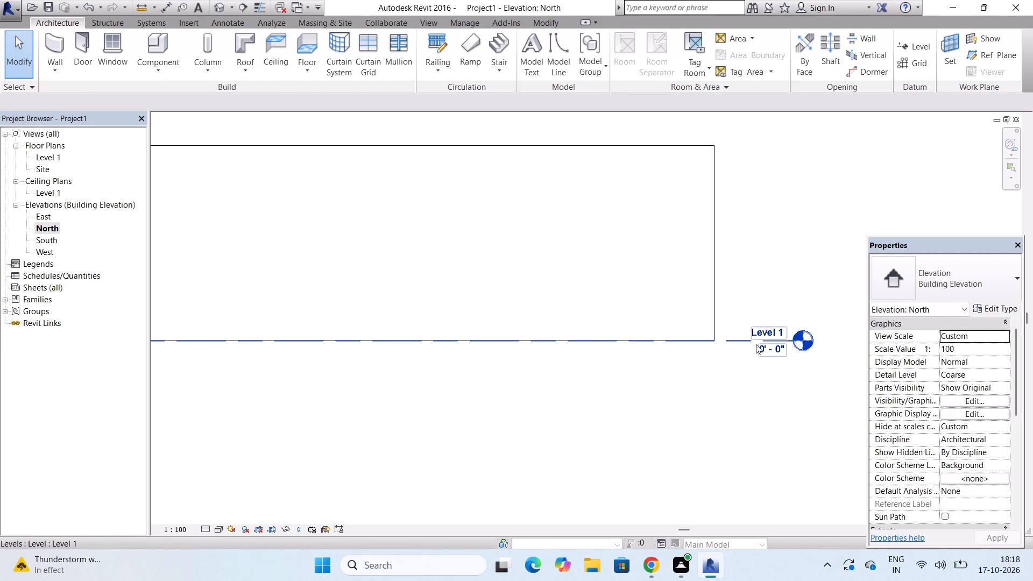
pyautogui.click(746, 336)
pyautogui.scroll(3, 785, 341)
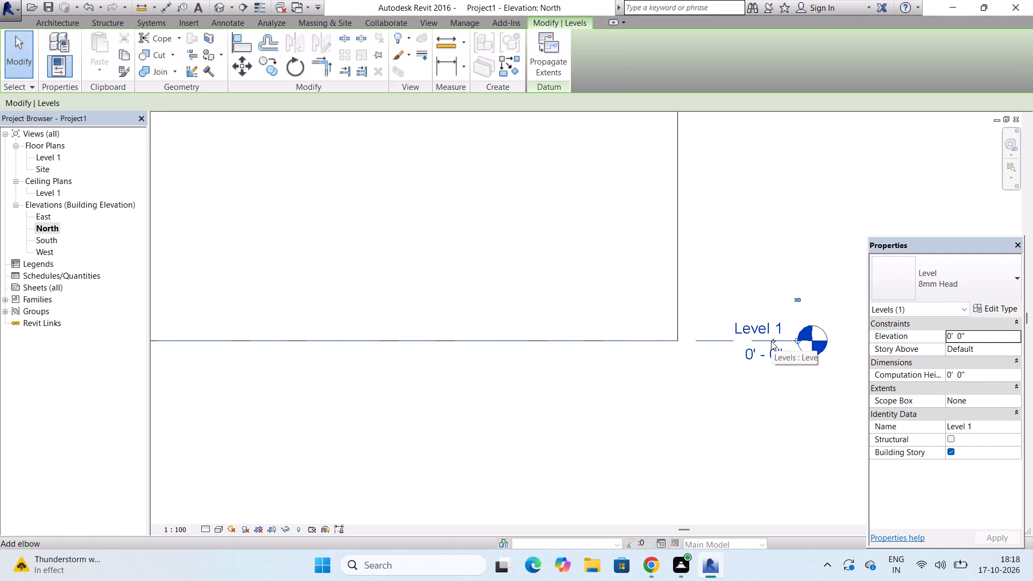
pyautogui.click(776, 341)
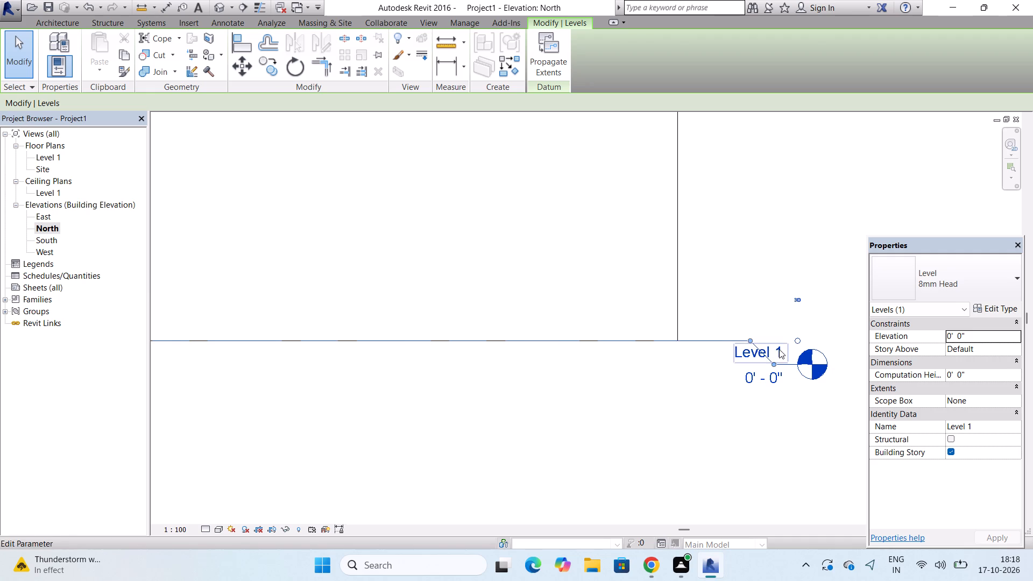
# Dismiss the licence notice and rename Level 1 as GROUND, renaming the corresponding views too, and leave nothing selected.
pyautogui.click(779, 349)
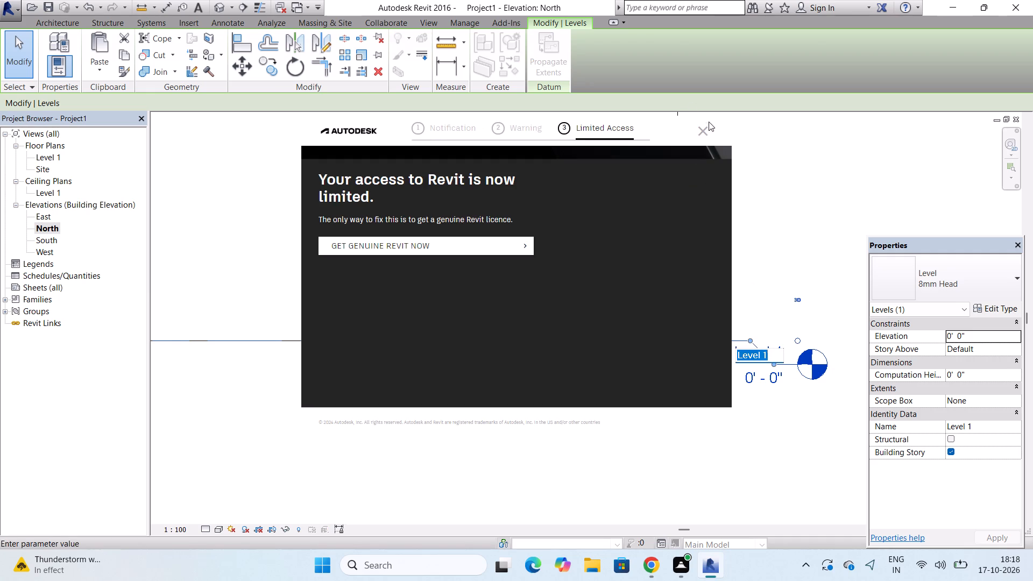
pyautogui.click(699, 131)
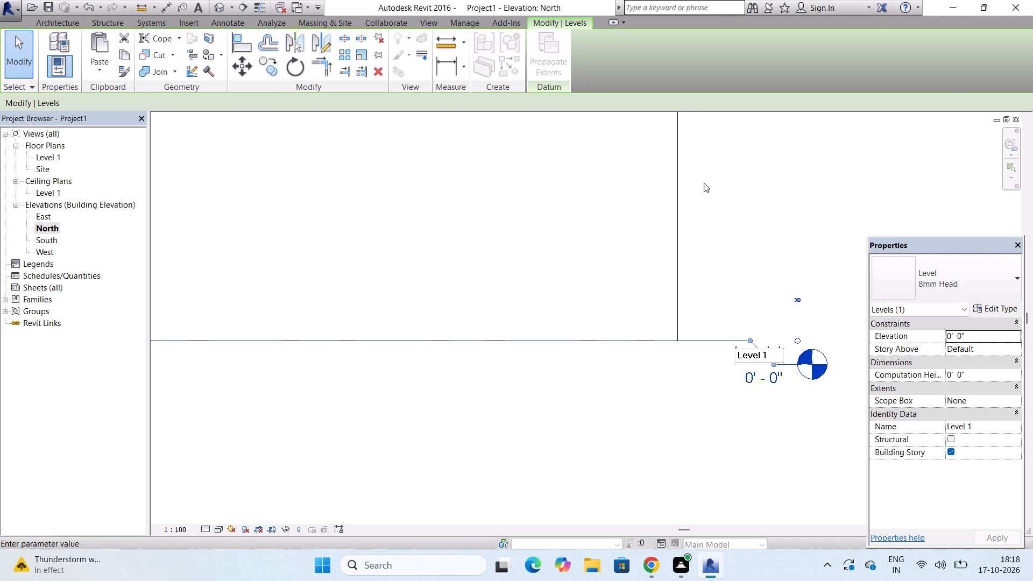
pyautogui.click(775, 355)
pyautogui.press('BackSpace')
pyautogui.press('BackSpace')
pyautogui.press('BackSpace')
pyautogui.press('BackSpace')
pyautogui.press('BackSpace')
pyautogui.press('BackSpace')
pyautogui.press('BackSpace')
pyautogui.press('BackSpace')
pyautogui.press('BackSpace')
pyautogui.press('g')
pyautogui.press('r')
pyautogui.press('o')
pyautogui.press('u')
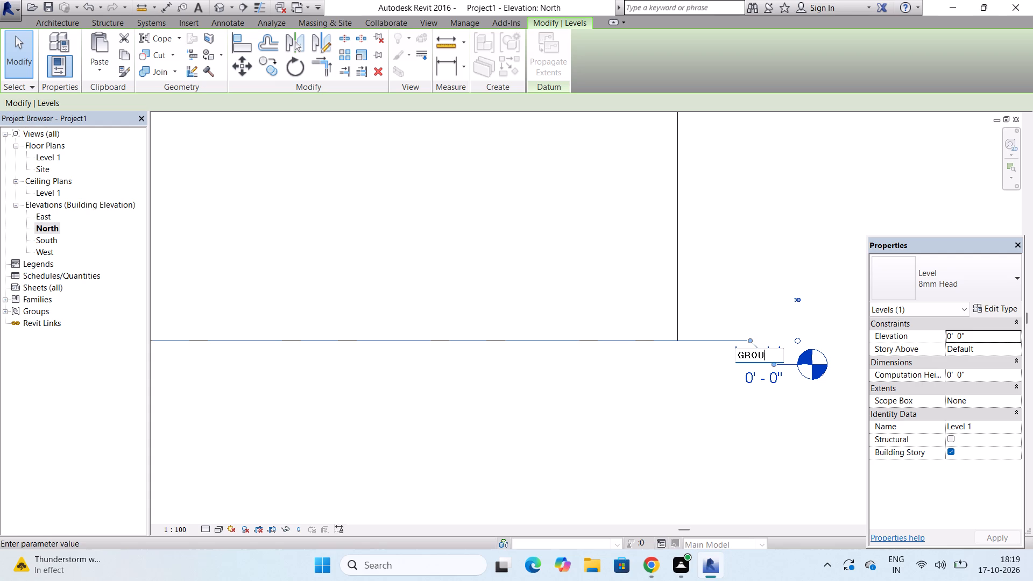
pyautogui.write('ND')
pyautogui.click(717, 293)
pyautogui.click(544, 287)
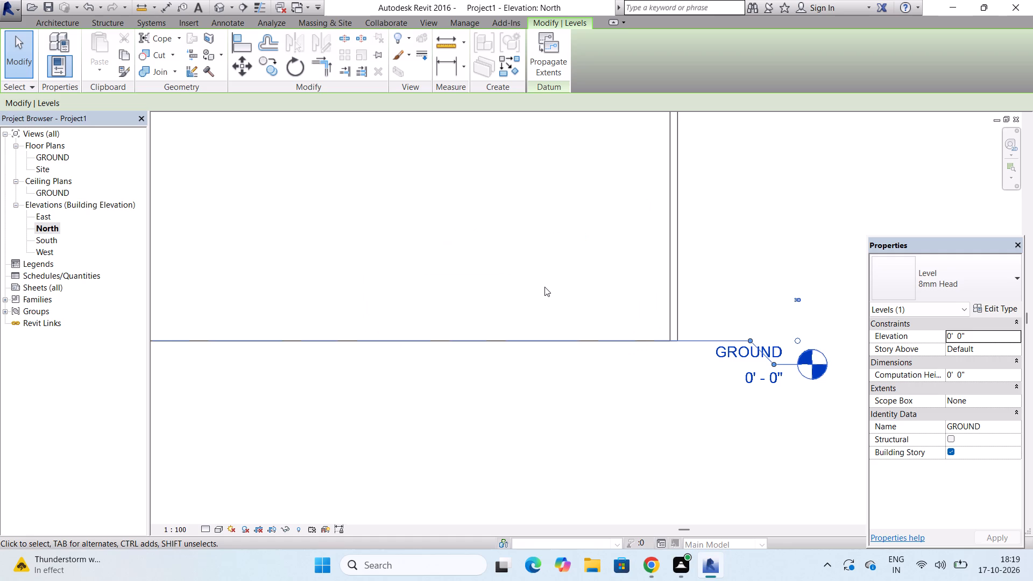
pyautogui.scroll(-10, 544, 303)
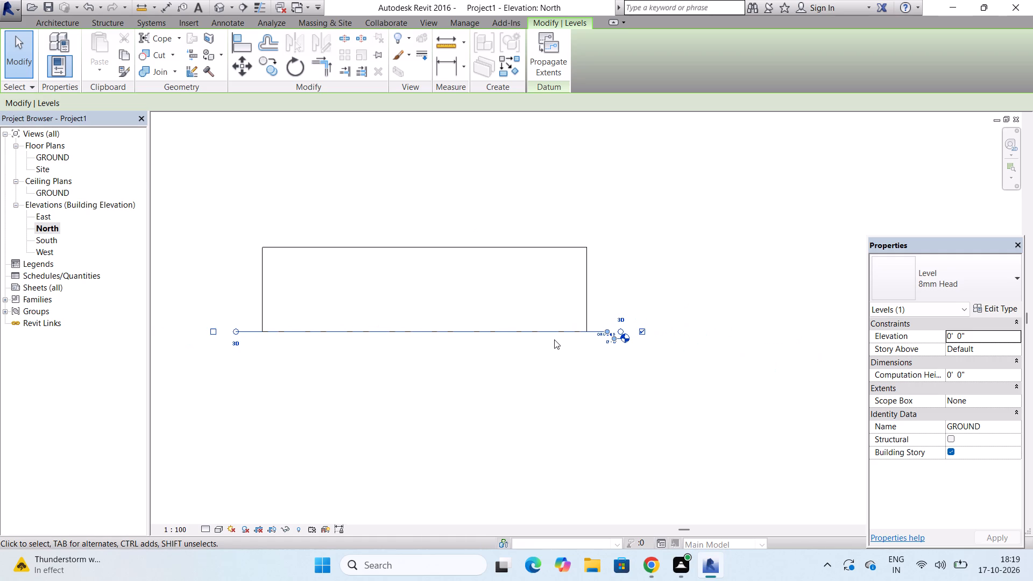
pyautogui.press('Escape')
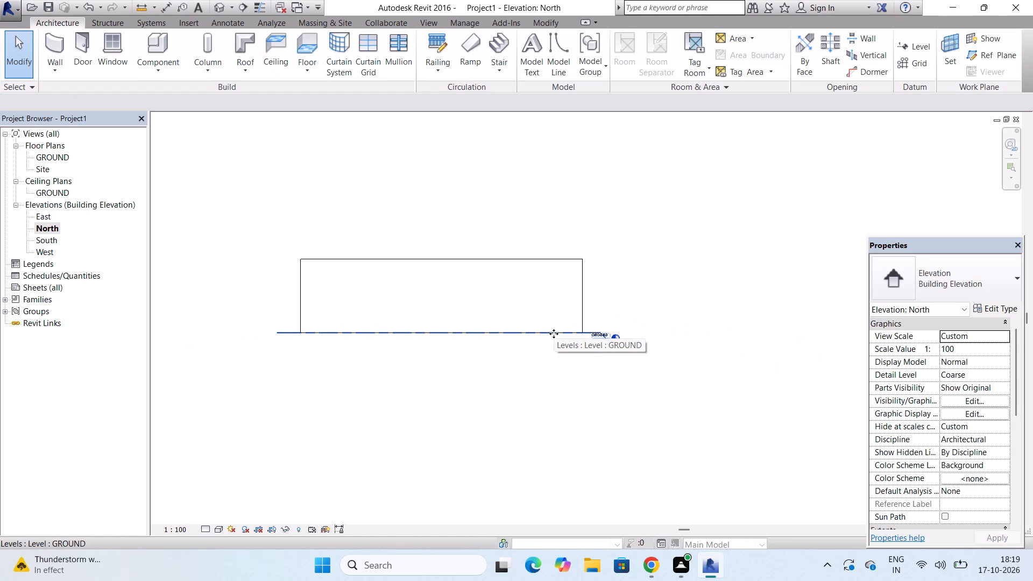
# Place four levels with Pick Lines at a 10' offset, stacked upward from the wall base to elevations 10', 20', 30' and 40'.
pyautogui.click(918, 47)
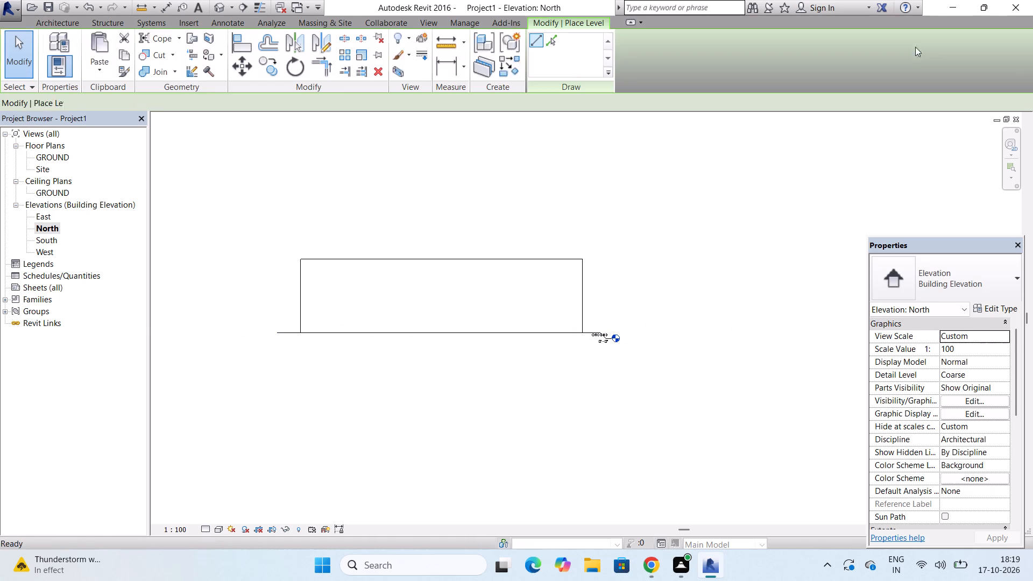
pyautogui.scroll(4, 270, 97)
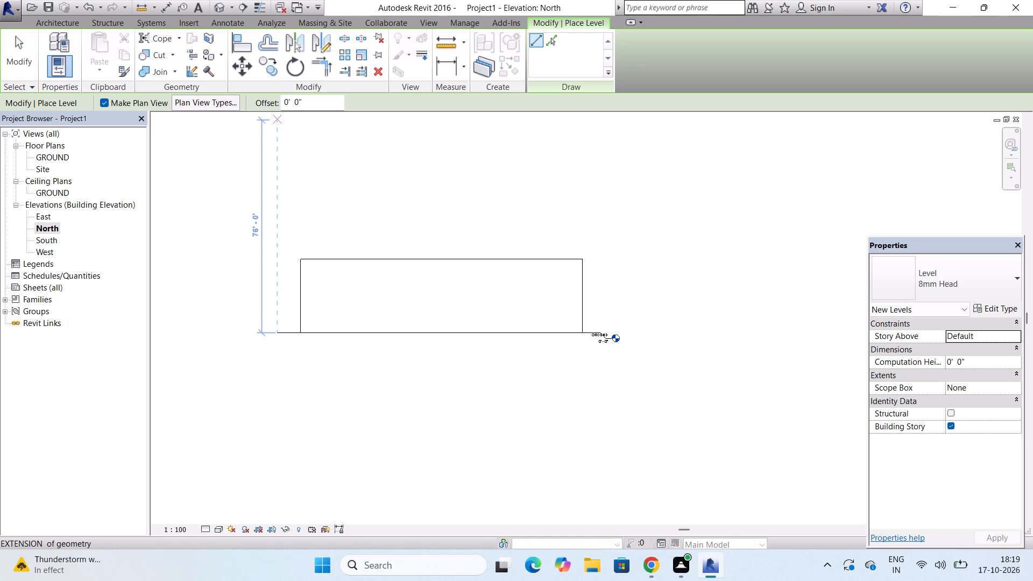
pyautogui.scroll(1, 288, 98)
pyautogui.click(286, 99)
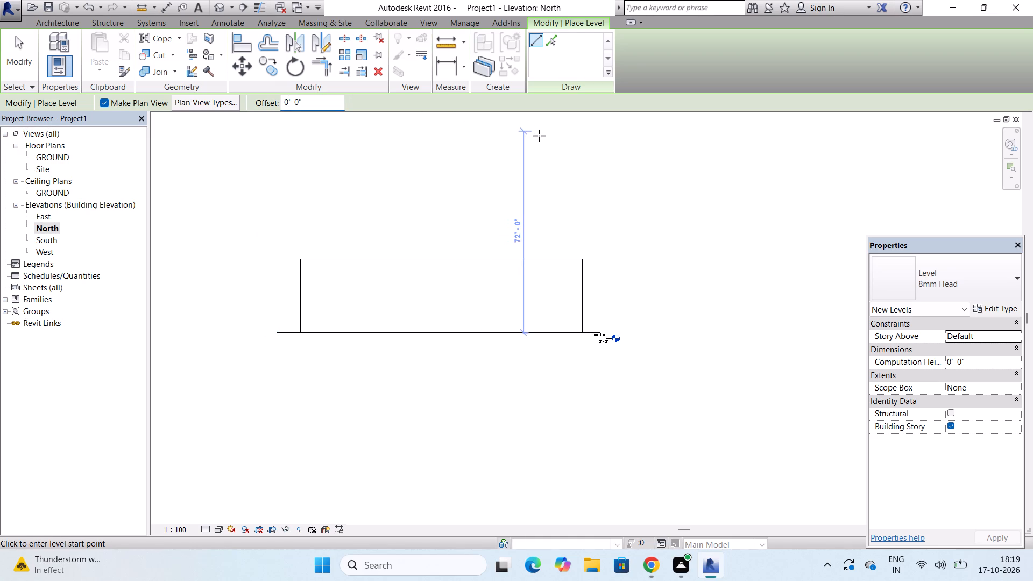
pyautogui.press('BackSpace')
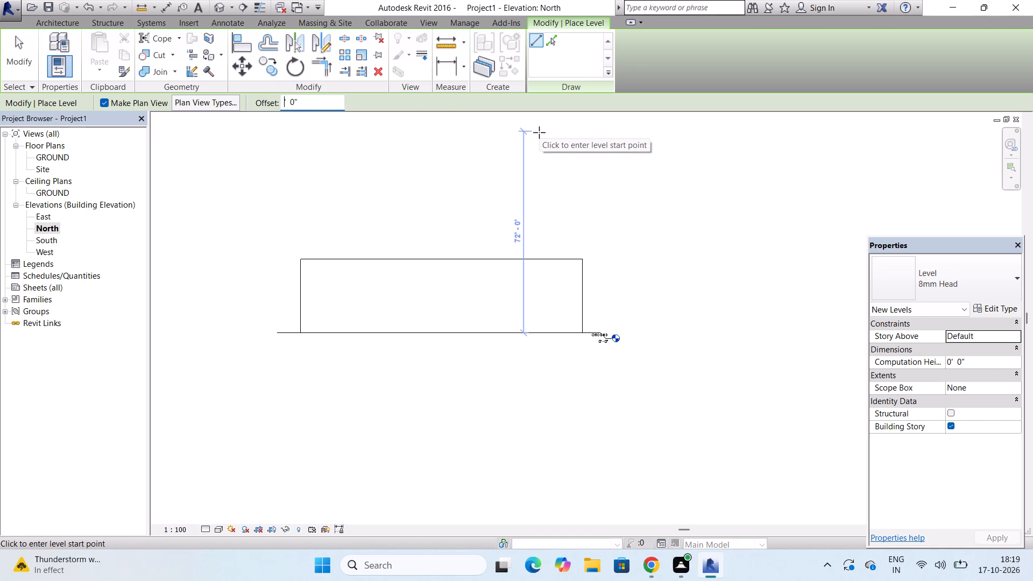
pyautogui.write('10')
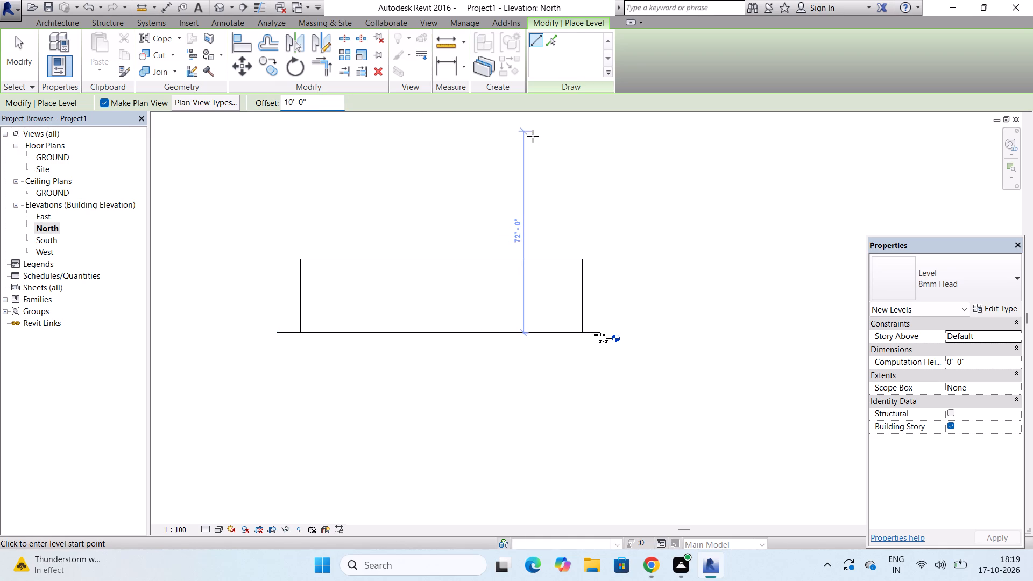
pyautogui.click(553, 40)
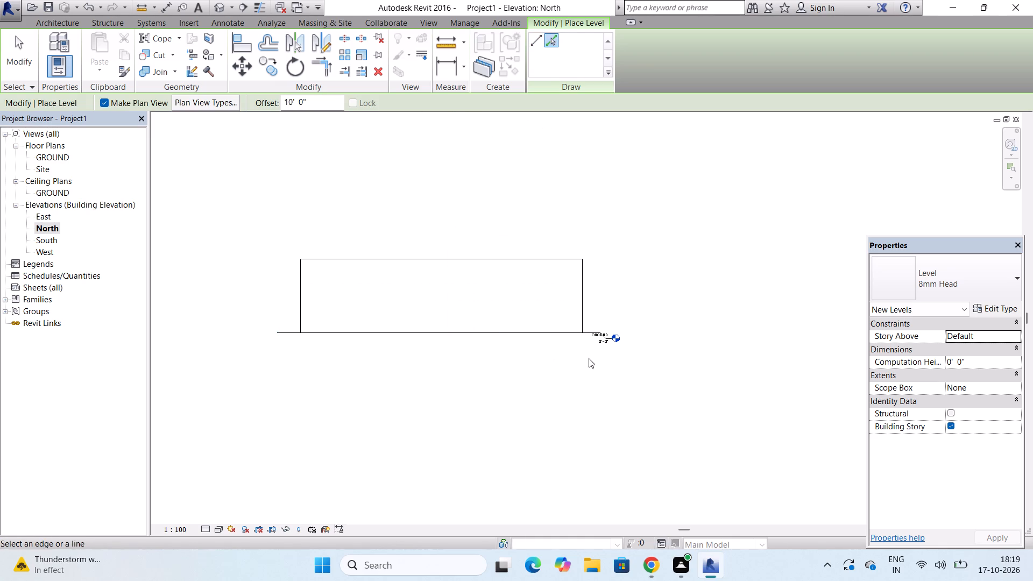
pyautogui.click(572, 332)
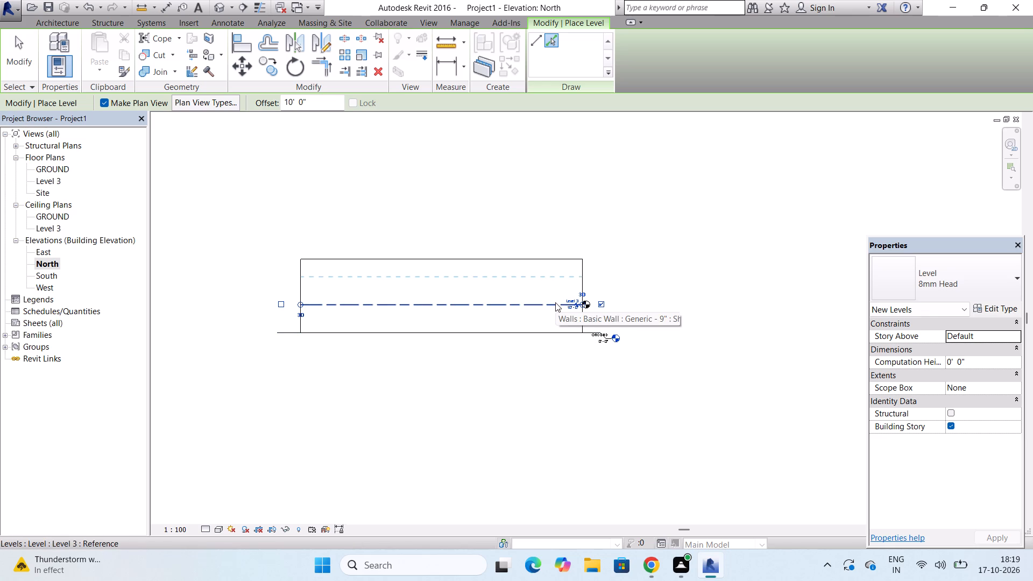
pyautogui.click(555, 302)
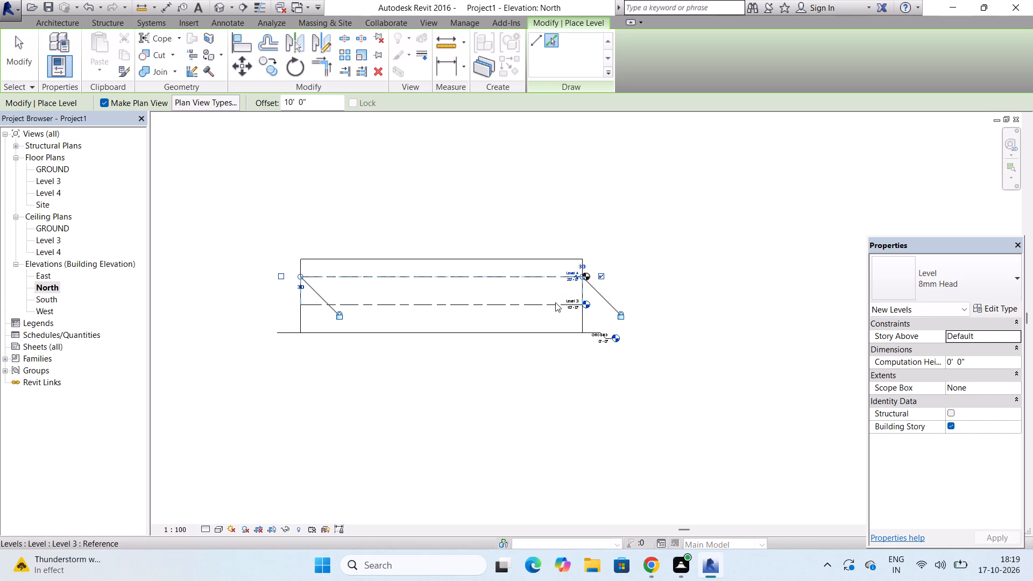
pyautogui.click(550, 275)
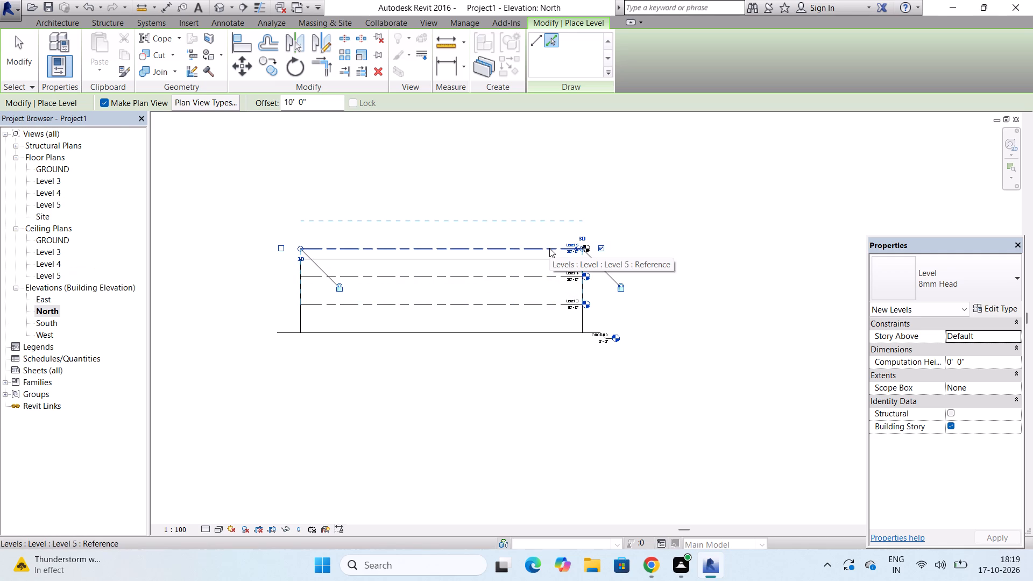
pyautogui.click(549, 248)
pyautogui.press('Escape')
pyautogui.press('Escape')
pyautogui.press('Escape')
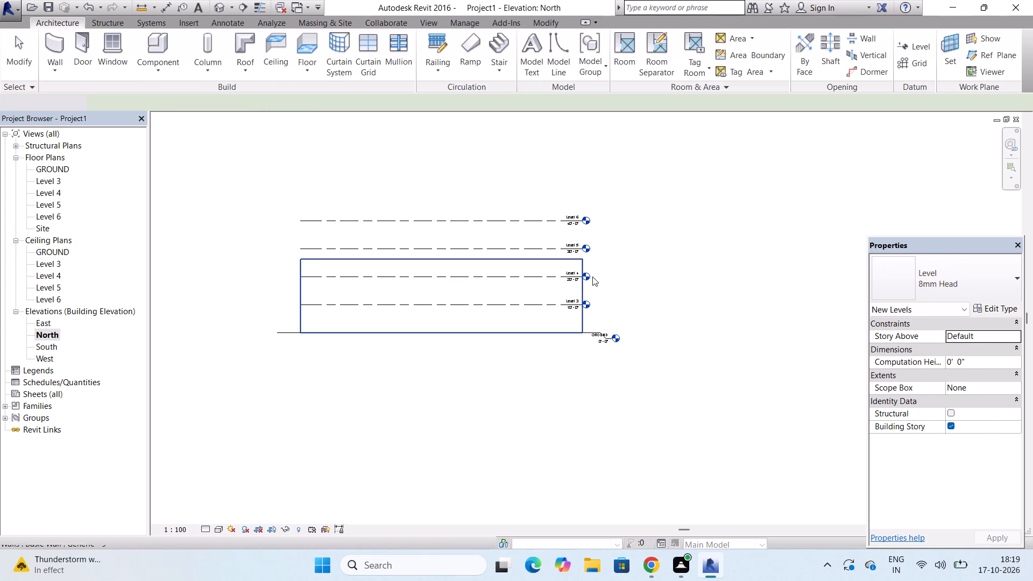
# Rename the level at 10' elevation from Level 3 to Level 1, renaming its corresponding views too.
pyautogui.scroll(5, 583, 308)
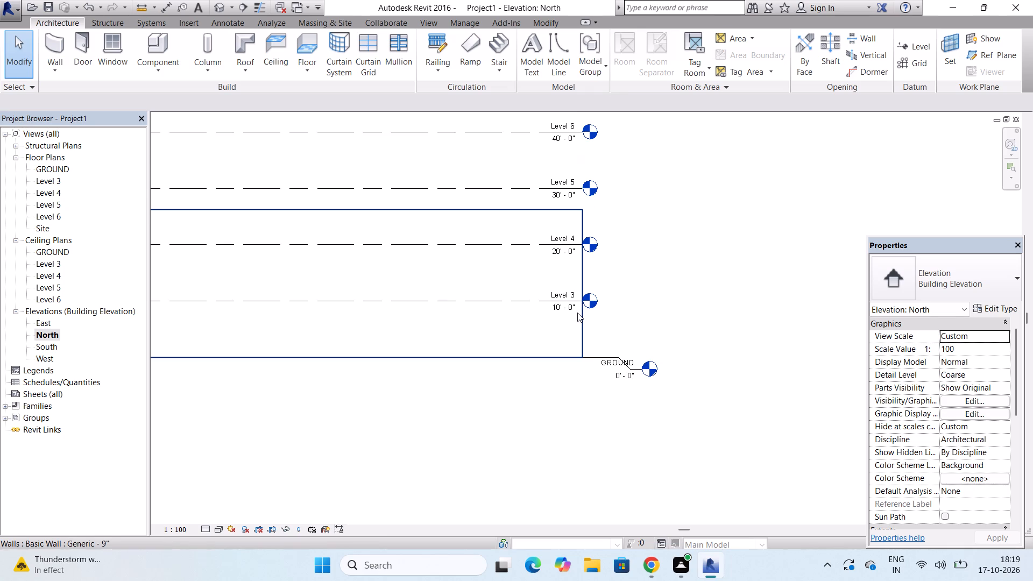
pyautogui.scroll(4, 577, 313)
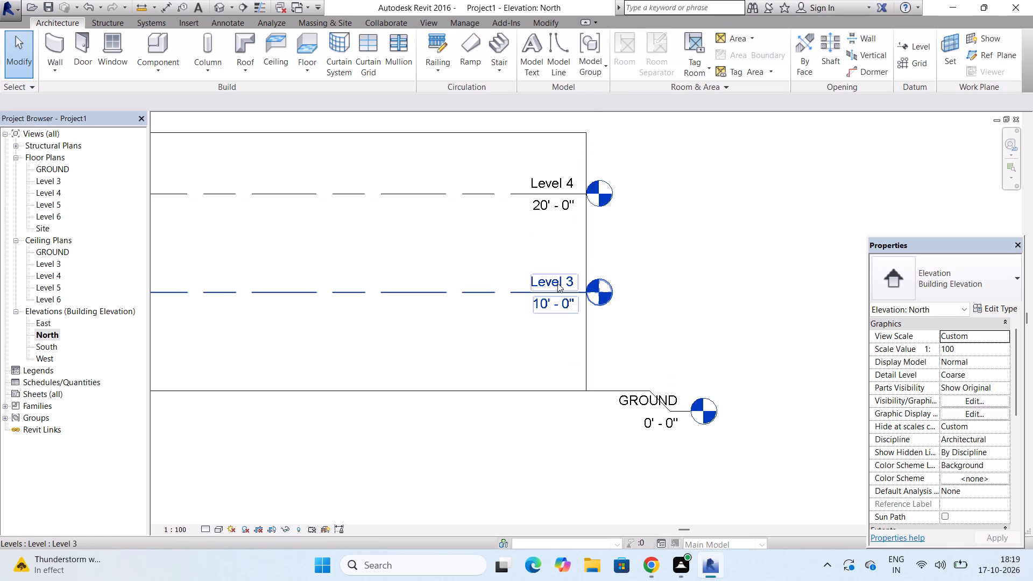
pyautogui.doubleClick(557, 283)
pyautogui.click(557, 283)
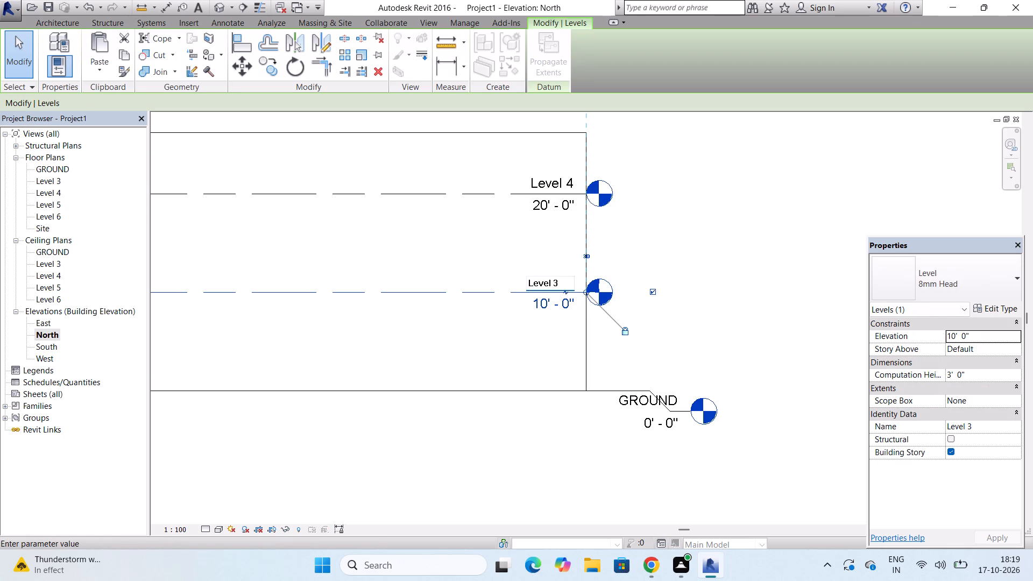
pyautogui.press('BackSpace')
pyautogui.press('1')
pyautogui.click(673, 243)
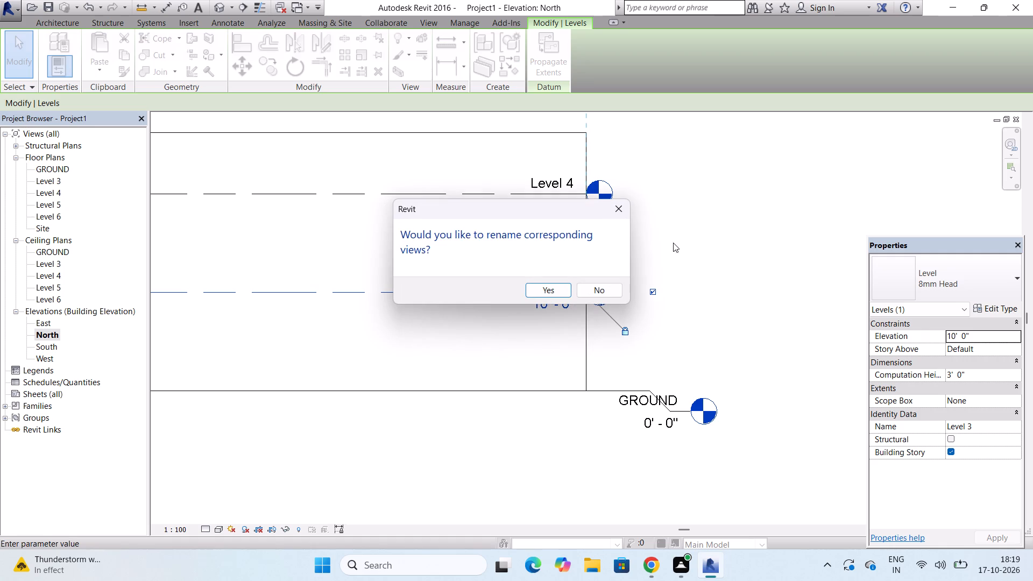
pyautogui.click(550, 286)
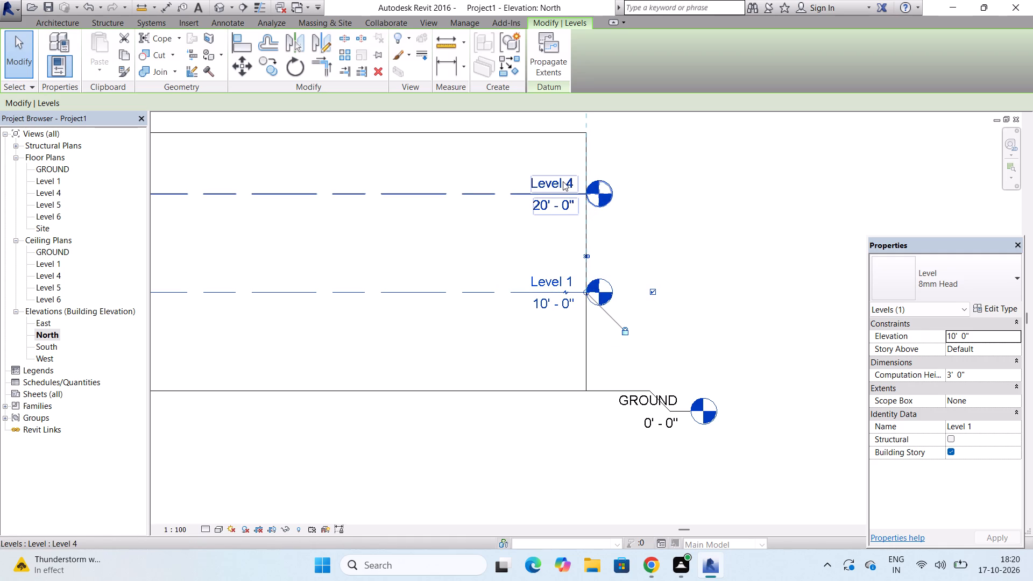
# Rename the level at 20' elevation as Level 2 along with its corresponding views, dismissing the licence notice that interrupts.
pyautogui.doubleClick(568, 182)
pyautogui.click(568, 182)
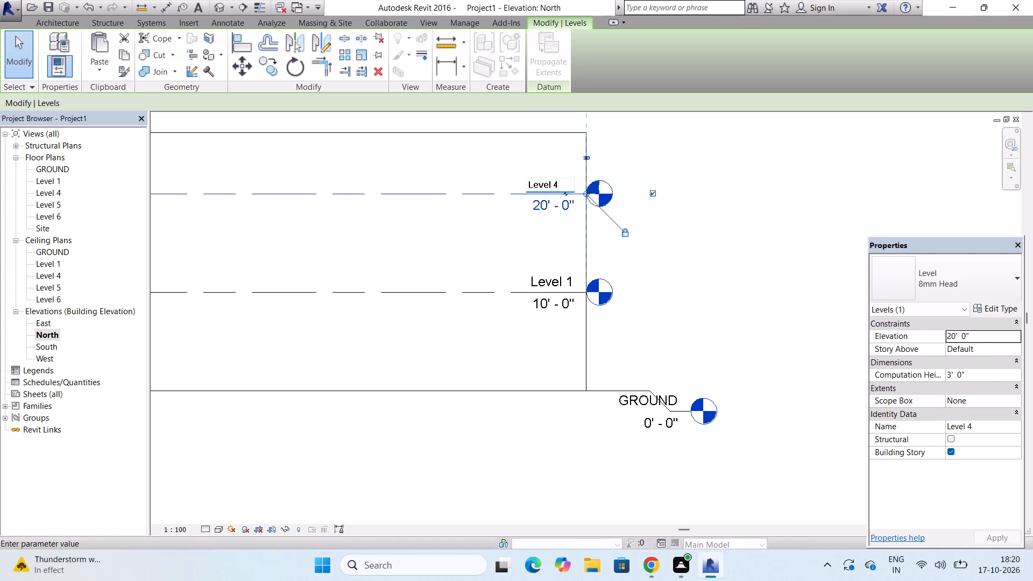
pyautogui.press('BackSpace')
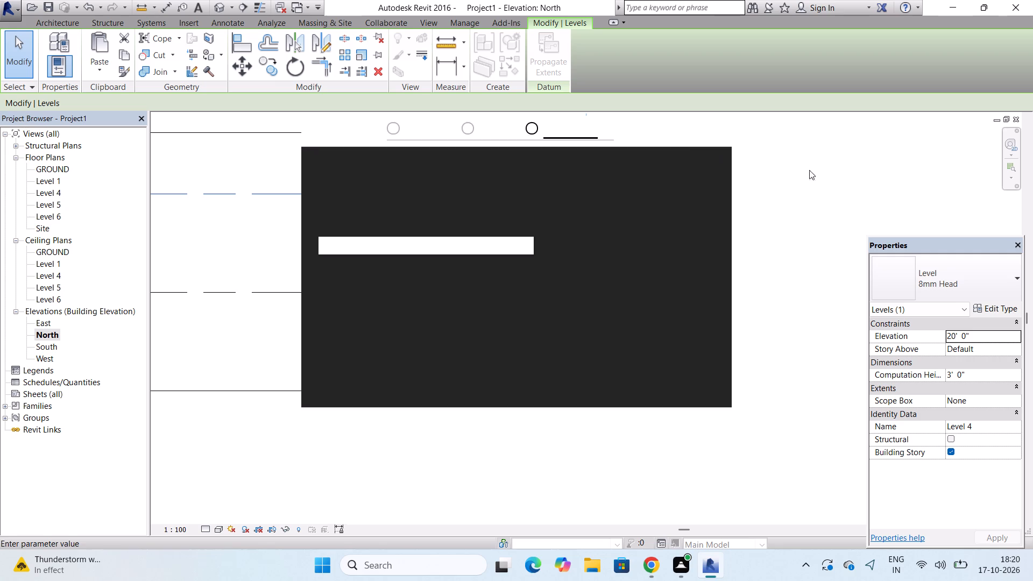
pyautogui.click(706, 134)
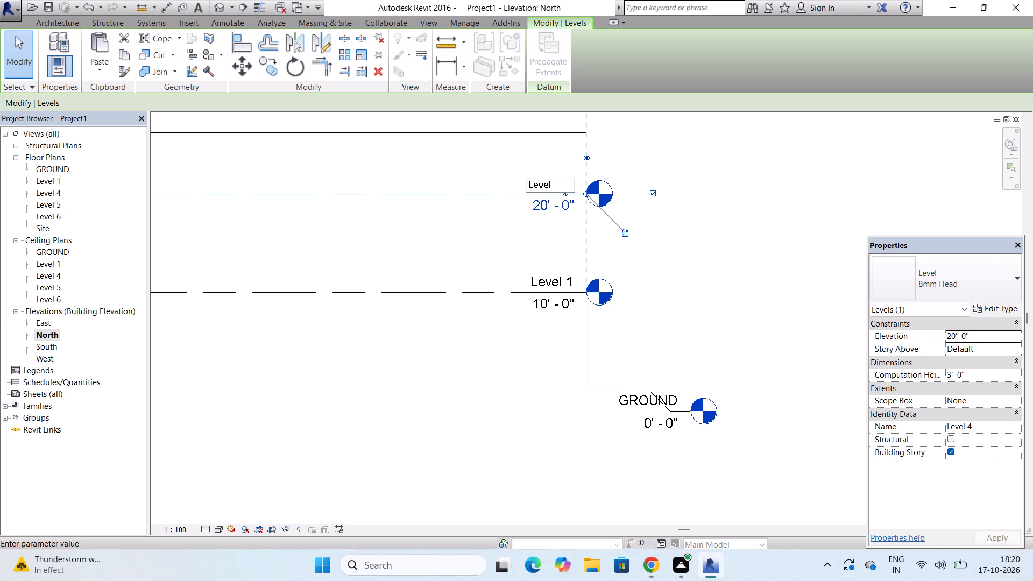
pyautogui.click(564, 183)
pyautogui.press('2')
pyautogui.click(666, 185)
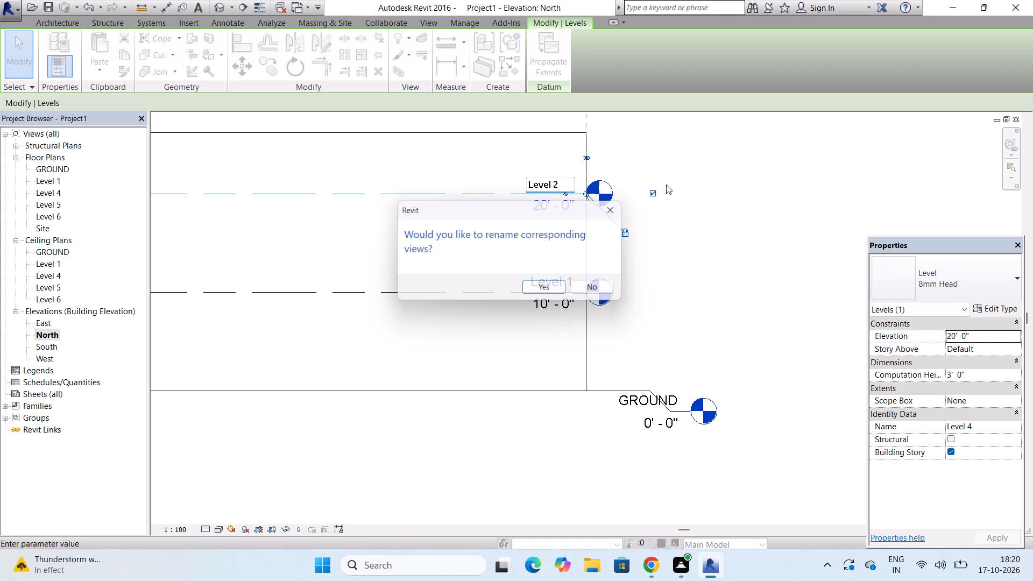
pyautogui.click(550, 291)
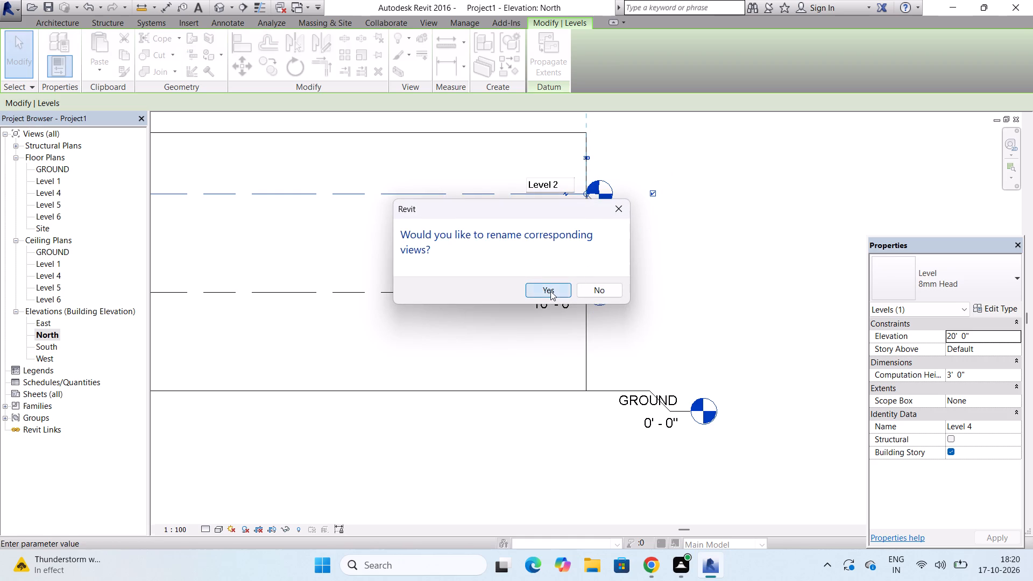
# Rename the level at 30' elevation as Level 3, renaming its corresponding views too.
pyautogui.scroll(3, 550, 291)
pyautogui.scroll(-5, 550, 293)
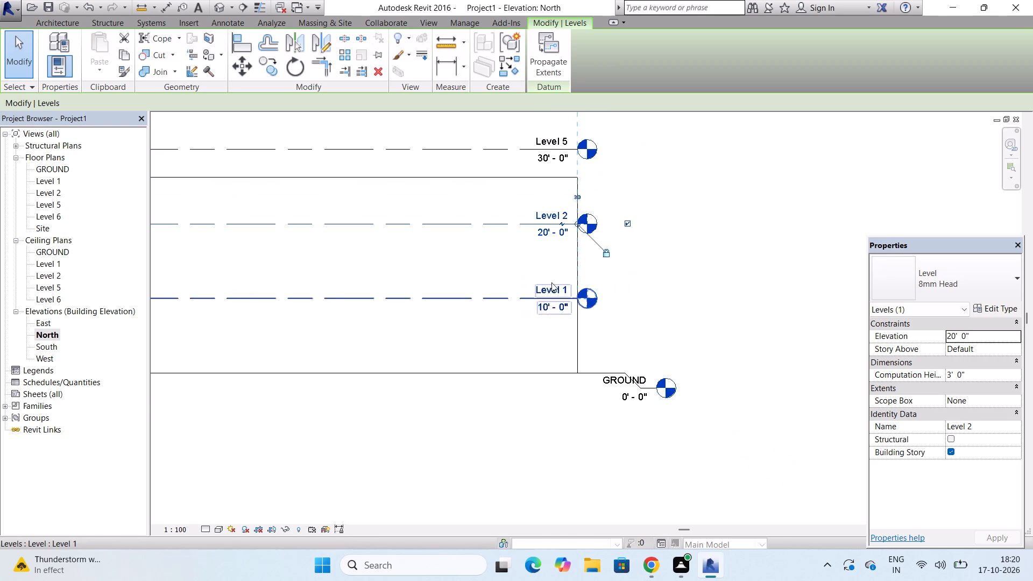
pyautogui.scroll(5, 564, 128)
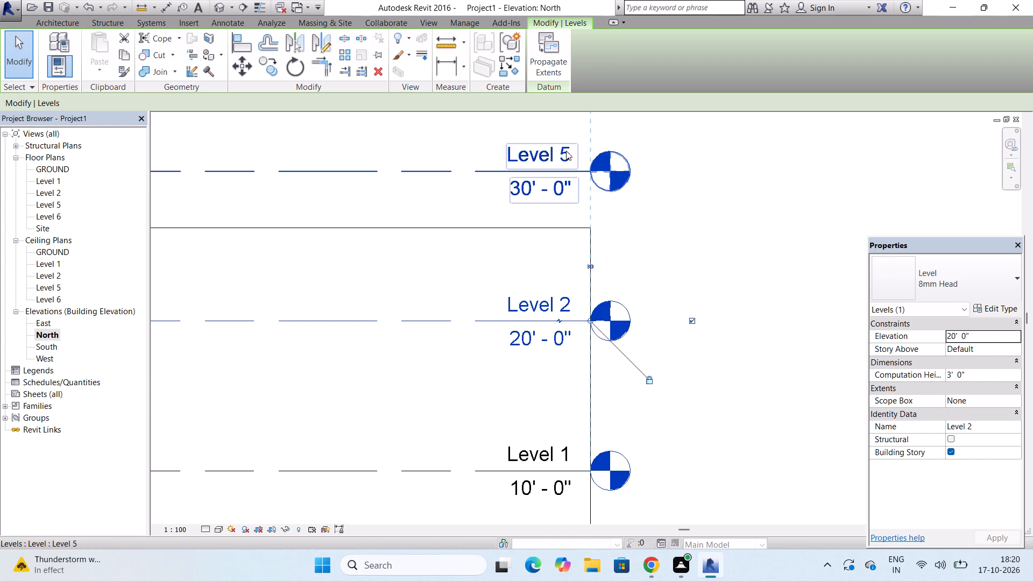
pyautogui.doubleClick(568, 155)
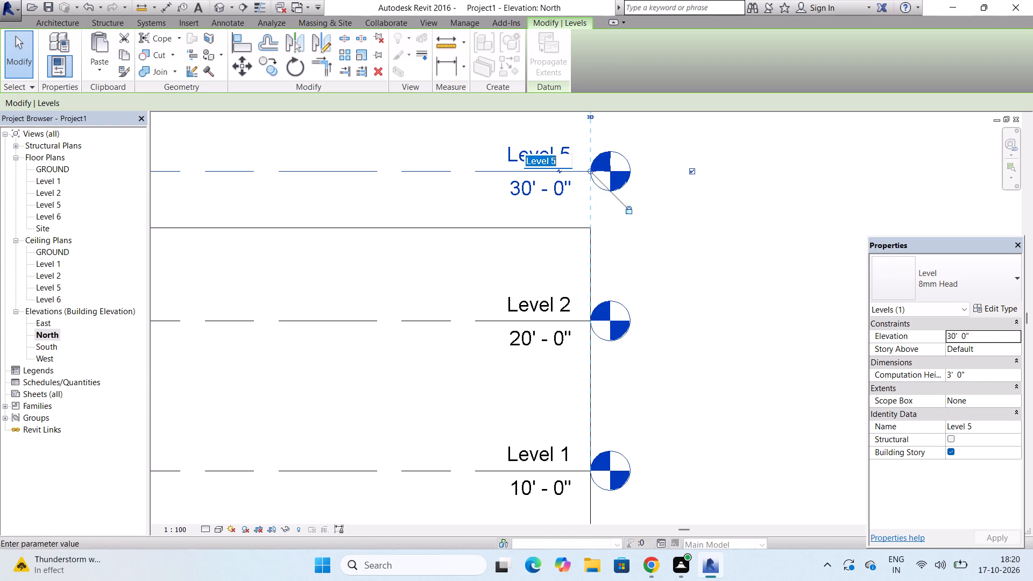
pyautogui.click(562, 166)
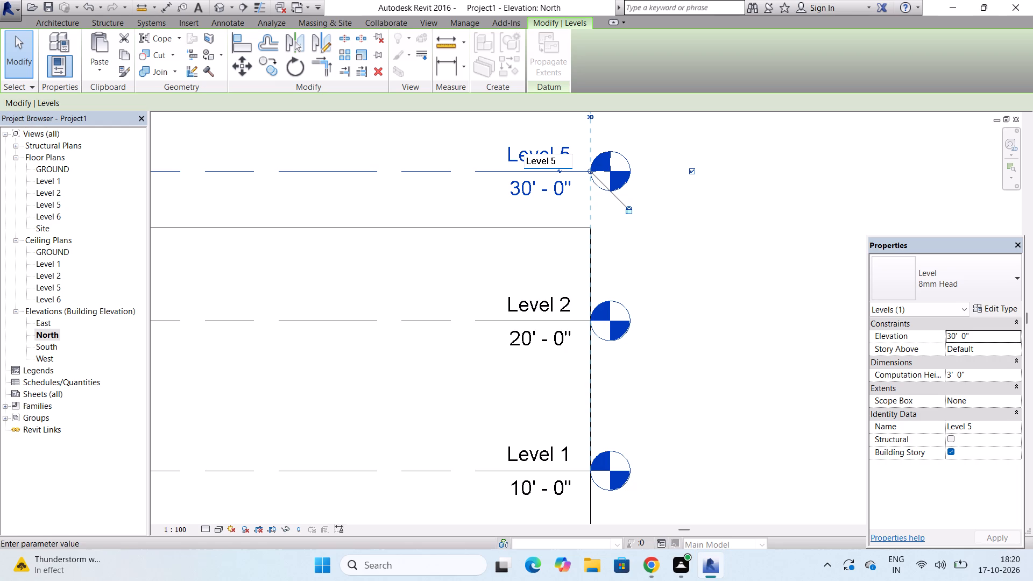
pyautogui.press('BackSpace')
pyautogui.press('3')
pyautogui.click(777, 147)
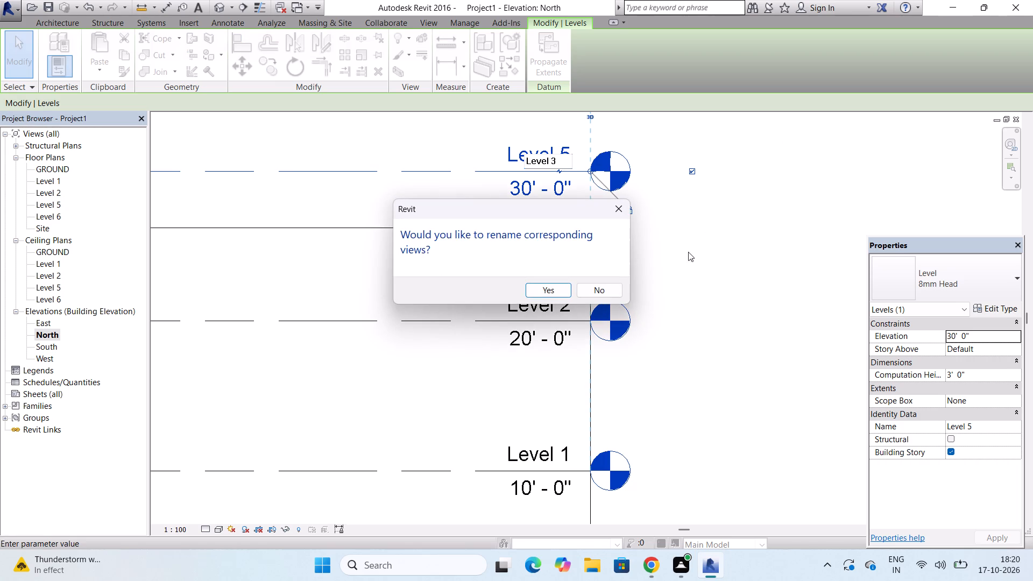
pyautogui.click(555, 291)
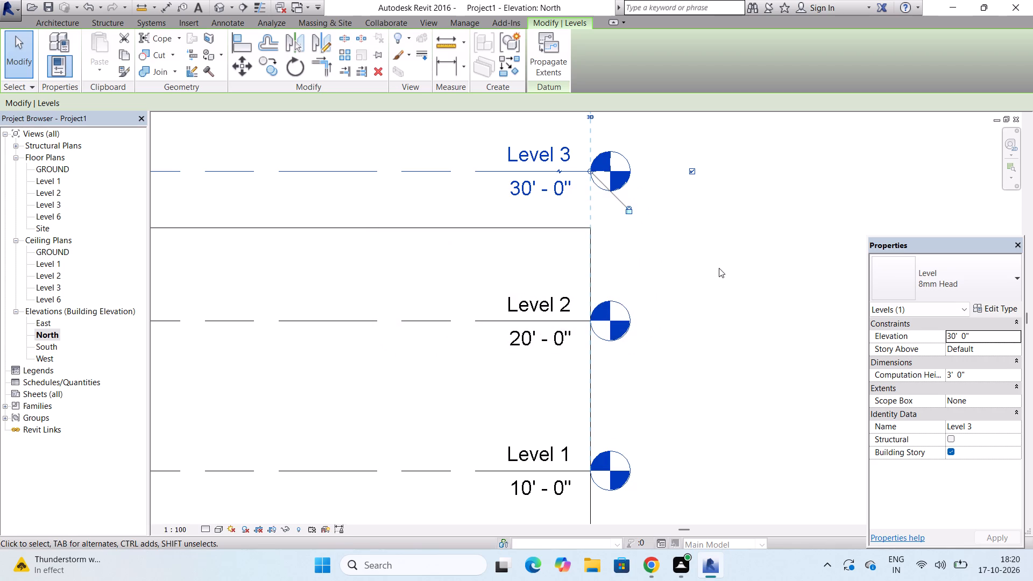
# Rename the topmost level, at 40' elevation, as Level 4, renaming its corresponding views too.
pyautogui.scroll(-3, 718, 277)
pyautogui.scroll(-2, 697, 316)
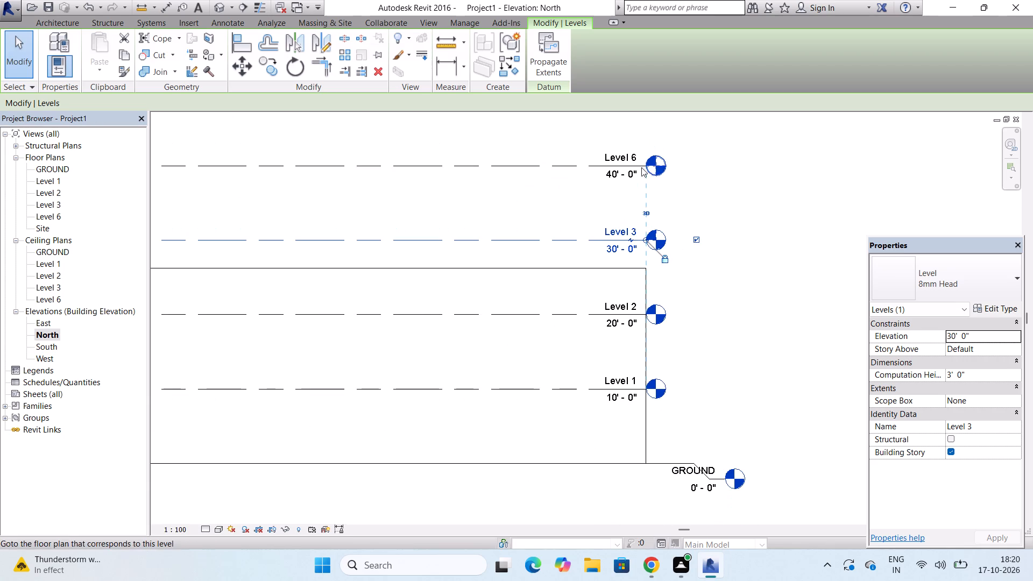
pyautogui.scroll(5, 625, 151)
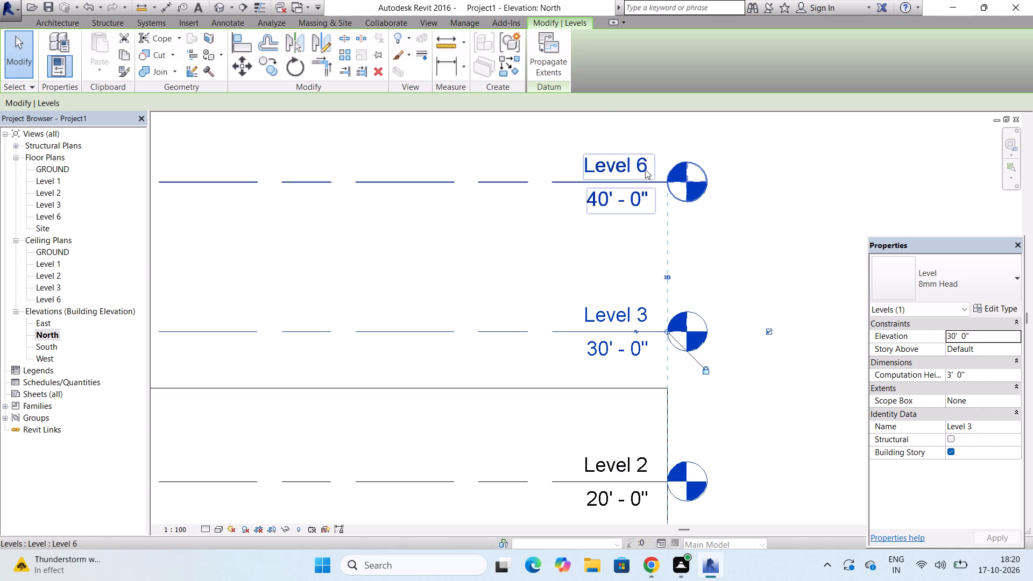
pyautogui.click(645, 169)
pyautogui.doubleClick(645, 169)
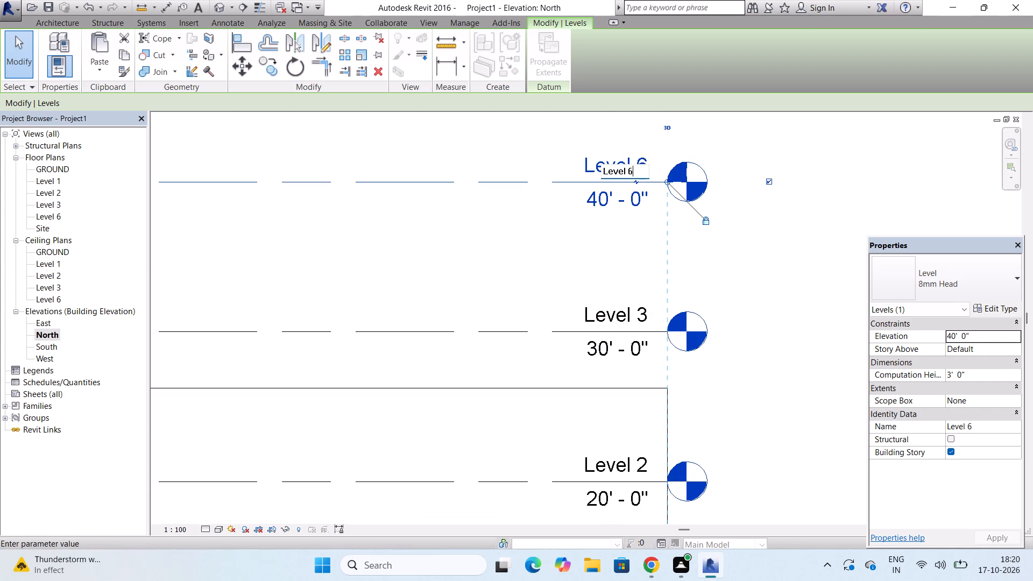
pyautogui.press('BackSpace')
pyautogui.press('4')
pyautogui.click(791, 290)
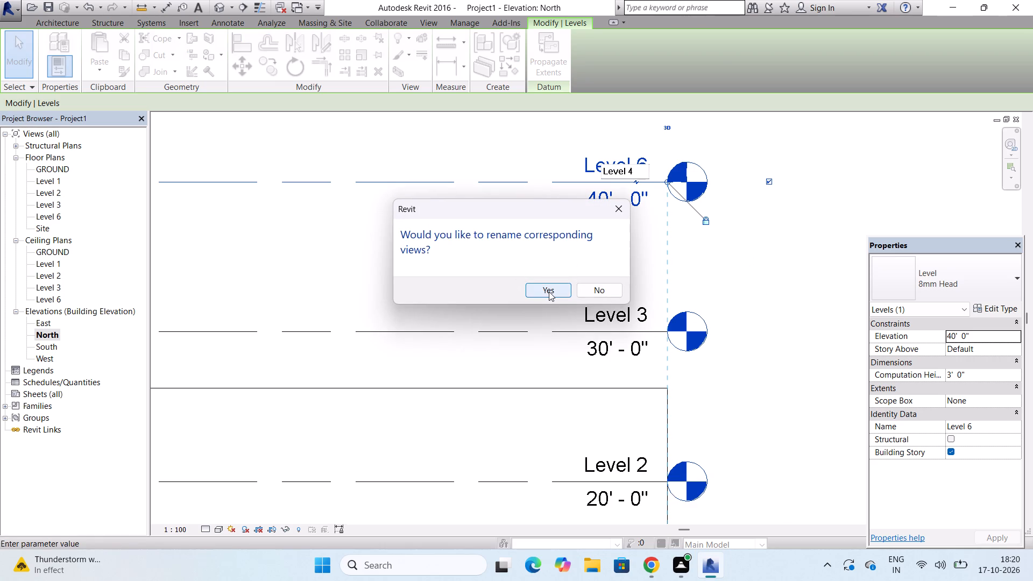
pyautogui.click(549, 292)
# Lower the tops of the two 100' long walls to the Level 1 line, making each 10' high.
pyautogui.scroll(-7, 694, 212)
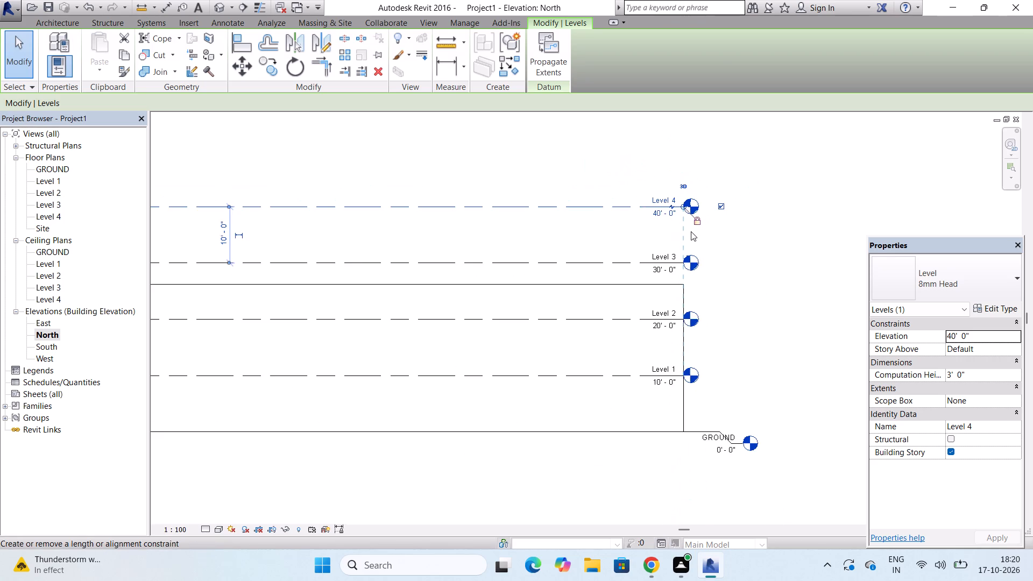
pyautogui.scroll(-3, 691, 231)
pyautogui.click(610, 263)
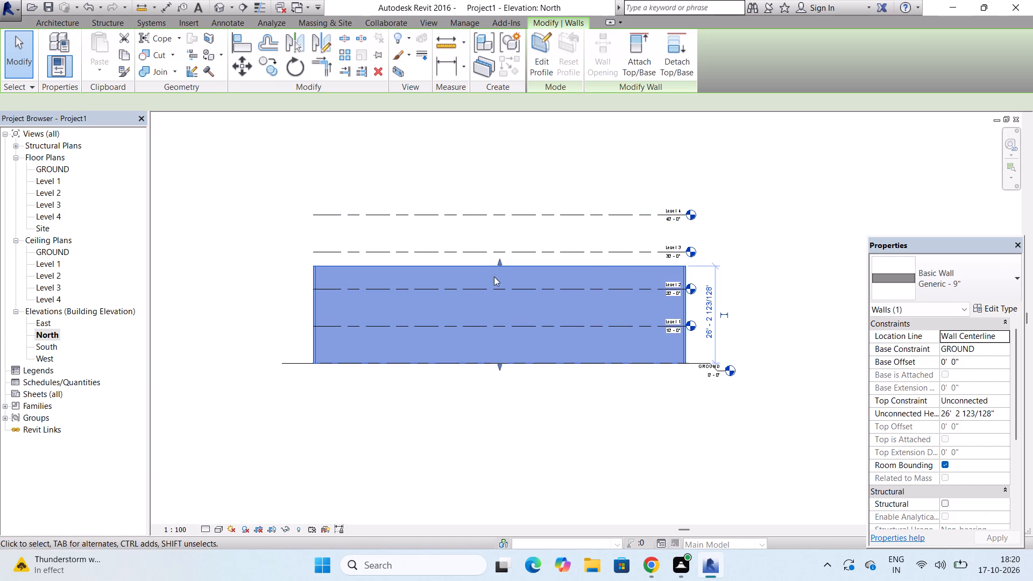
pyautogui.moveTo(499, 258); pyautogui.dragTo(503, 317)
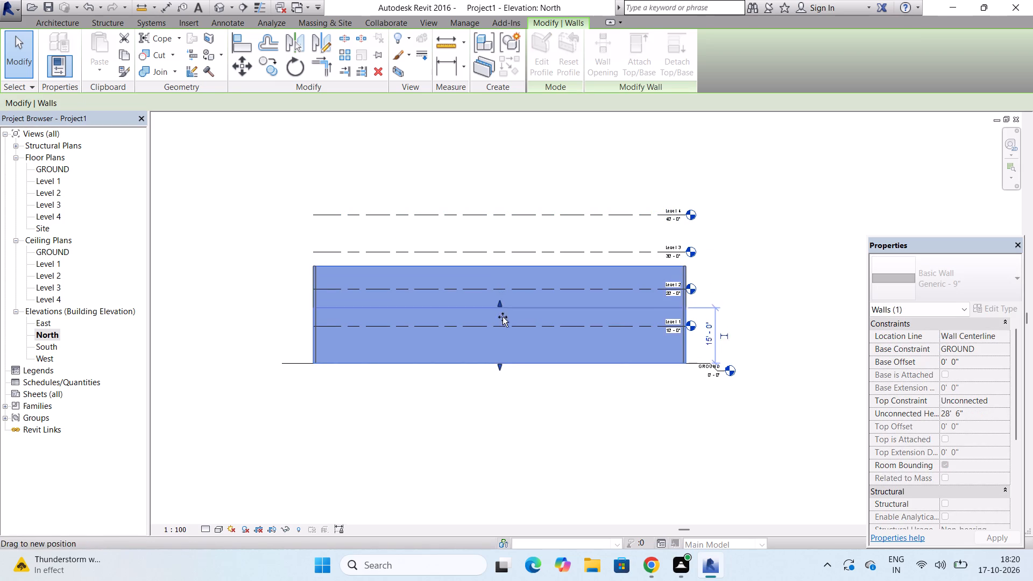
pyautogui.moveTo(503, 317); pyautogui.dragTo(503, 332)
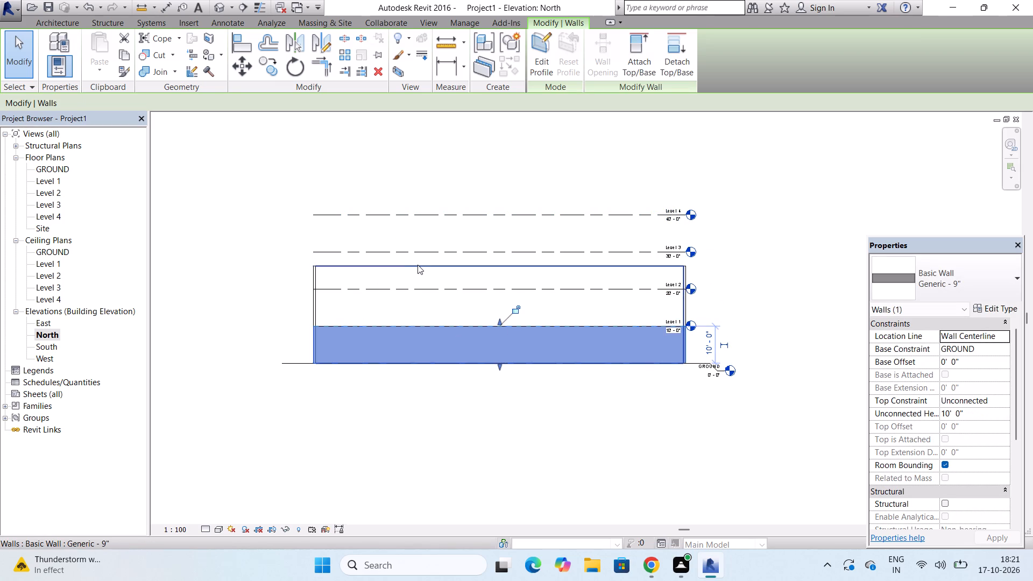
pyautogui.click(418, 265)
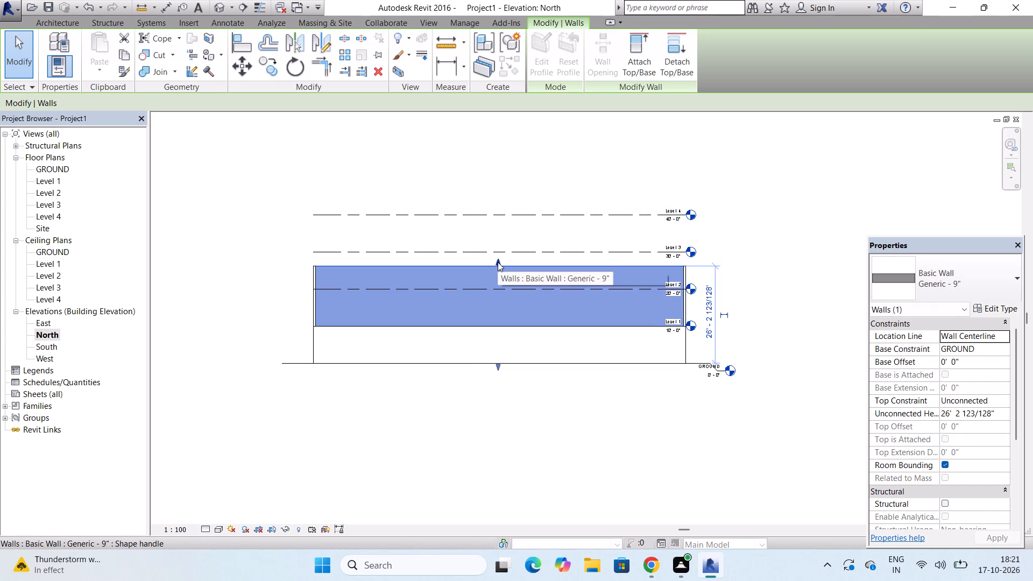
pyautogui.moveTo(498, 262); pyautogui.dragTo(498, 329)
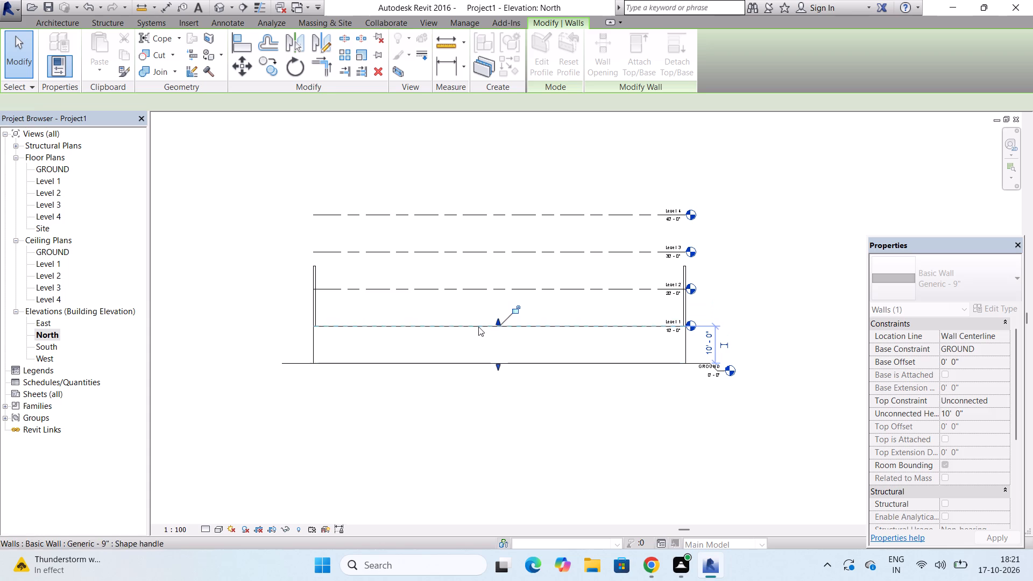
# Lower the tops of the two 80' end walls to the Level 1 line, making each 10' high, and dismiss the interrupting licence notice.
pyautogui.click(315, 277)
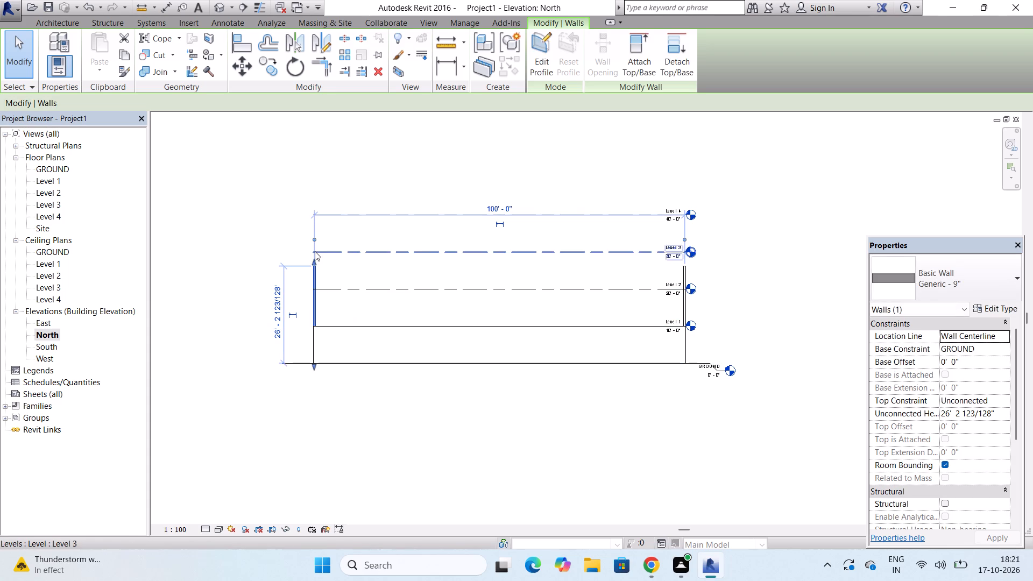
pyautogui.moveTo(315, 260); pyautogui.dragTo(316, 328)
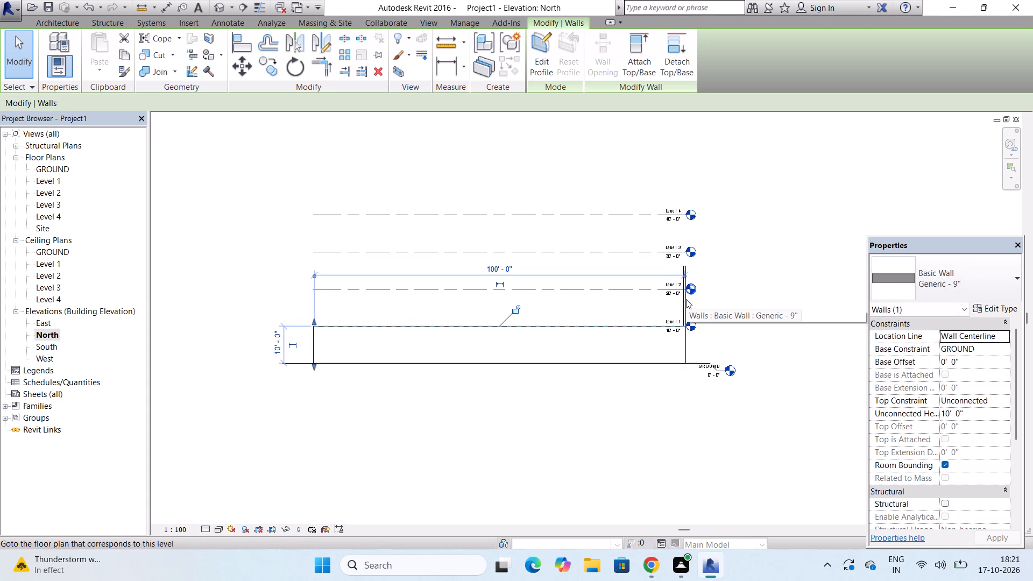
pyautogui.click(684, 301)
pyautogui.moveTo(684, 262); pyautogui.dragTo(684, 275)
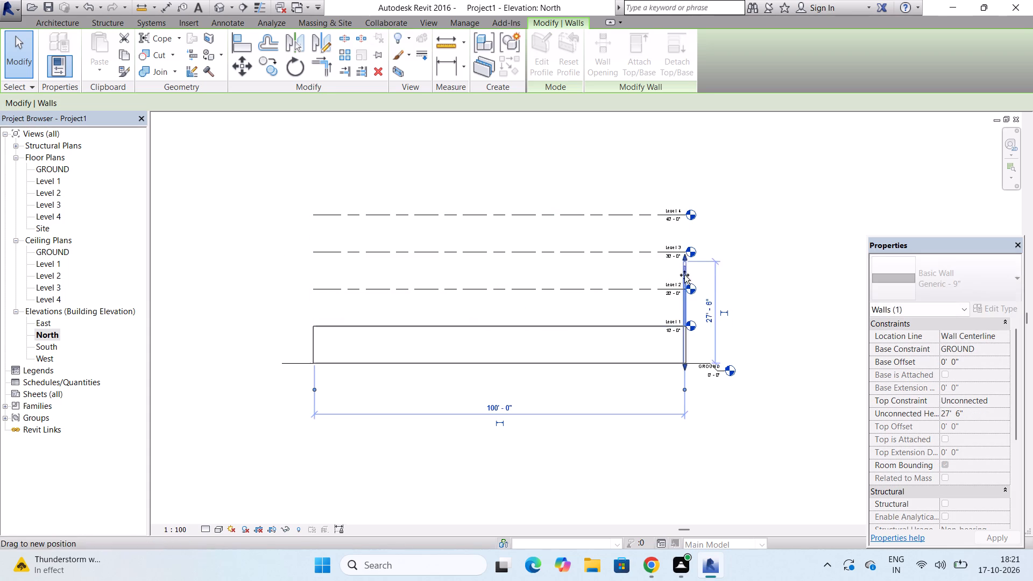
pyautogui.moveTo(684, 275); pyautogui.dragTo(680, 365)
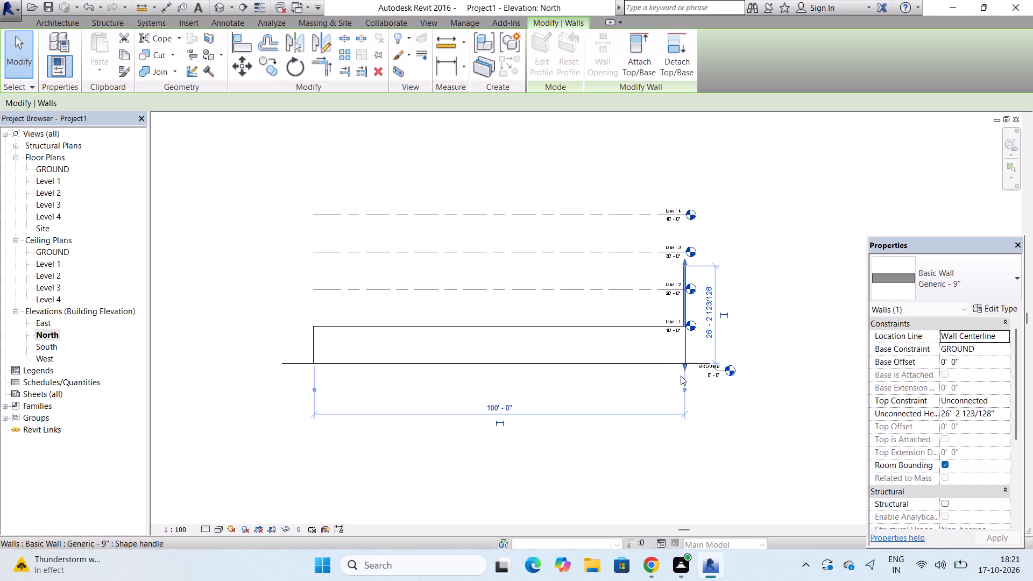
pyautogui.scroll(3, 681, 375)
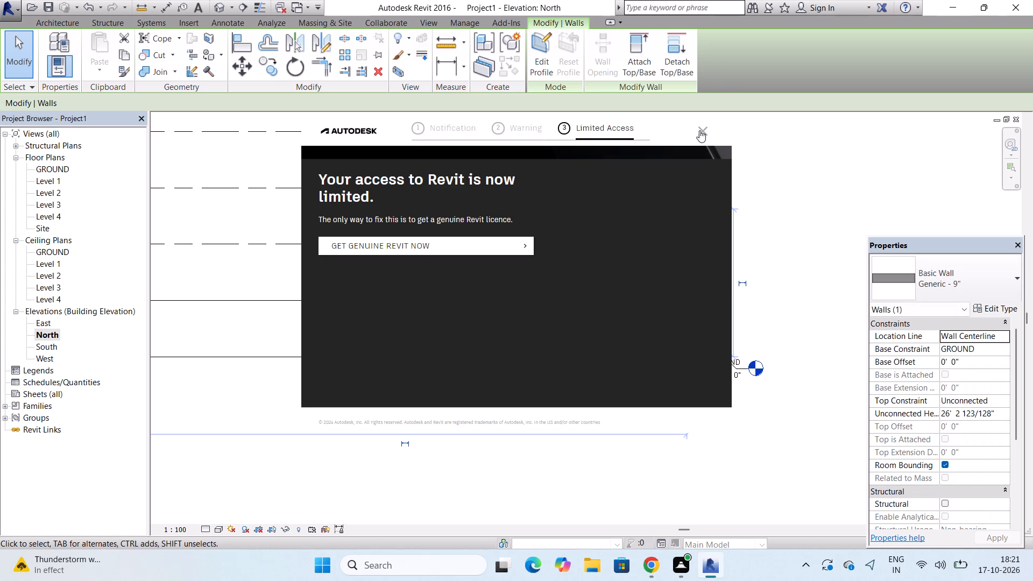
pyautogui.click(699, 130)
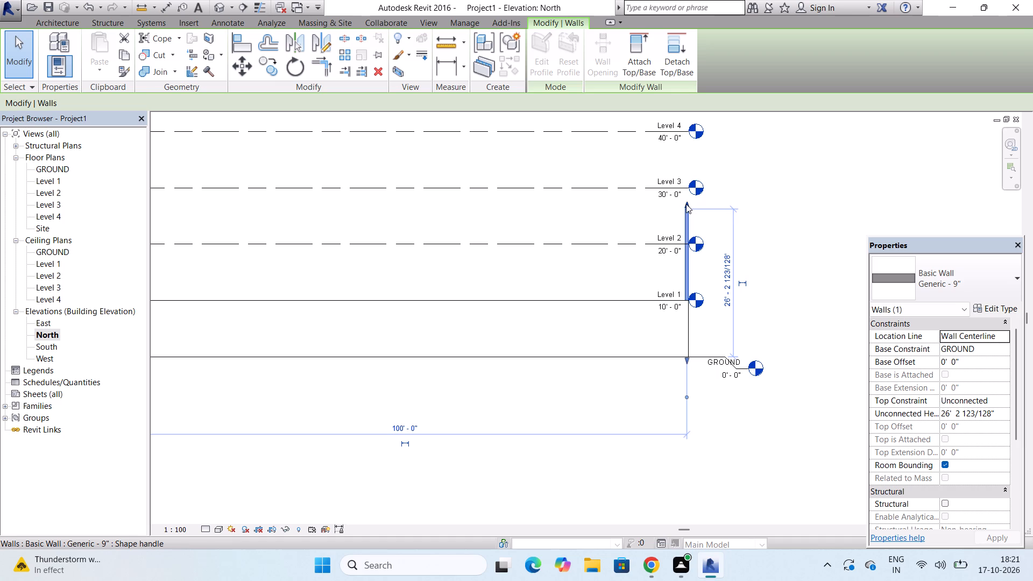
pyautogui.moveTo(685, 204); pyautogui.dragTo(695, 303)
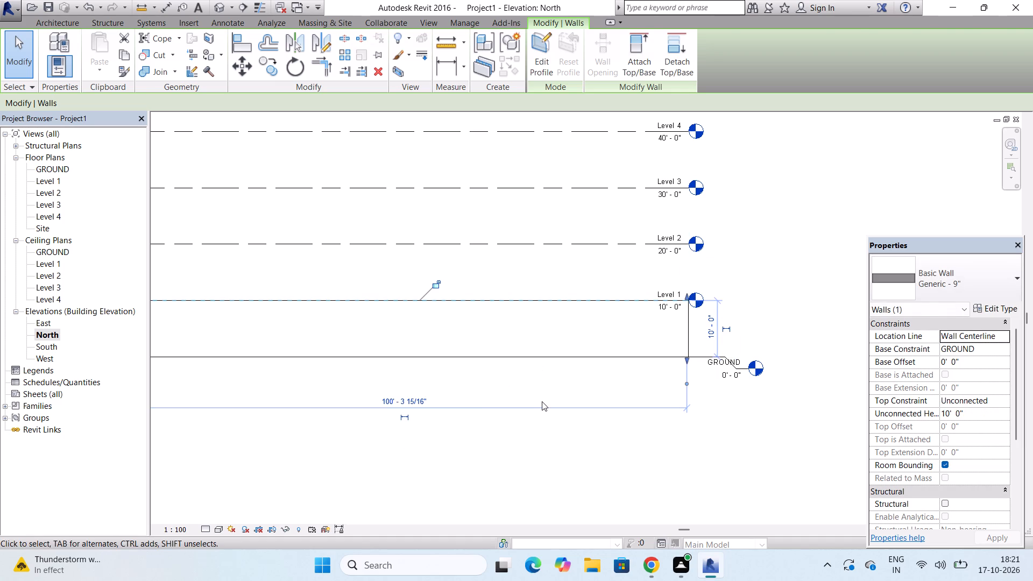
pyautogui.press('Escape')
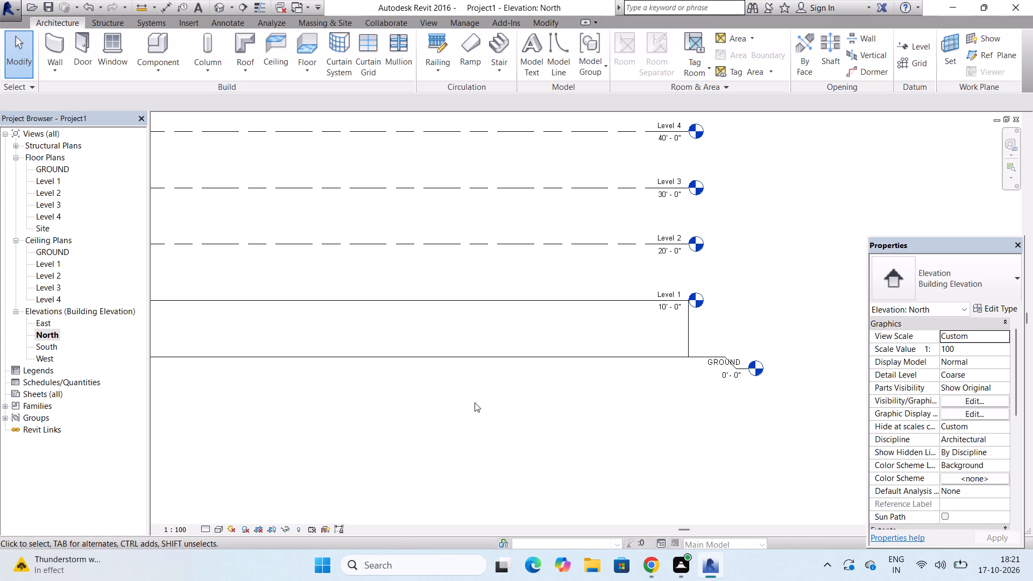
# Open the default 3D view to check the whole wall rectangle.
pyautogui.scroll(-6, 627, 398)
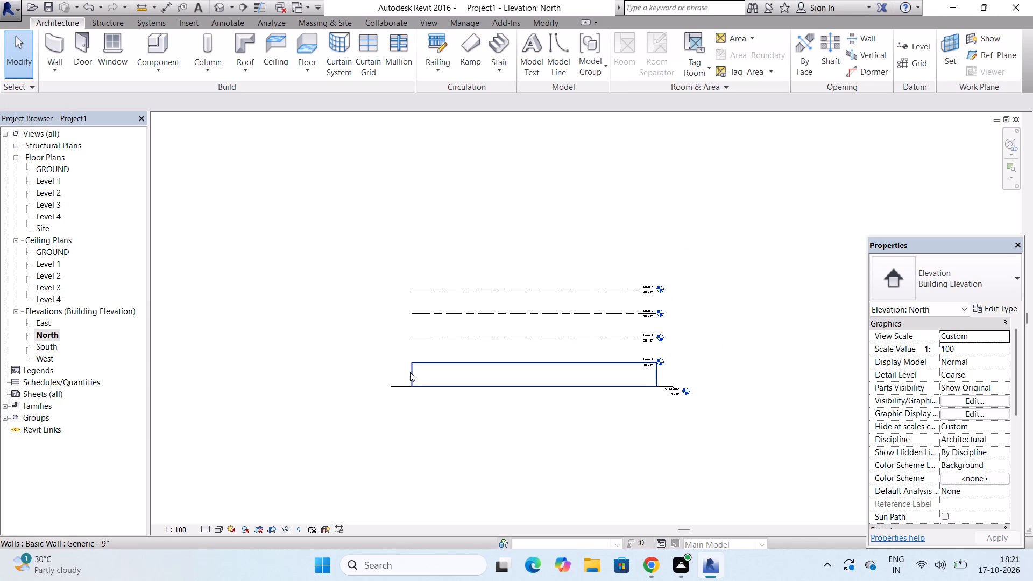
pyautogui.click(219, 8)
pyautogui.scroll(-4, 303, 221)
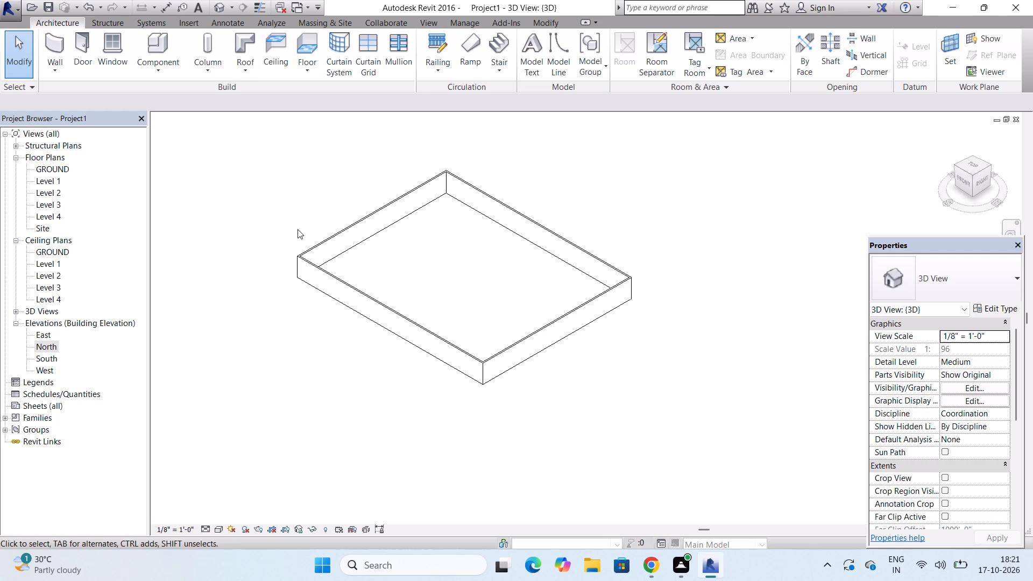
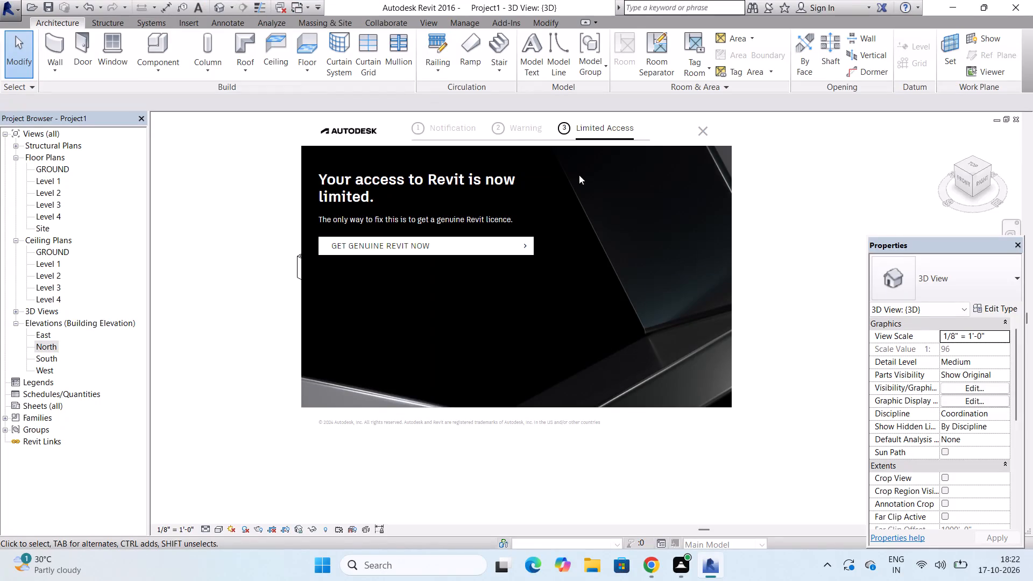
# Dismiss the licence notice and create a rectangular Generic Floor - 400mm, about 140' by 116', around the walls on GROUND.
pyautogui.click(705, 130)
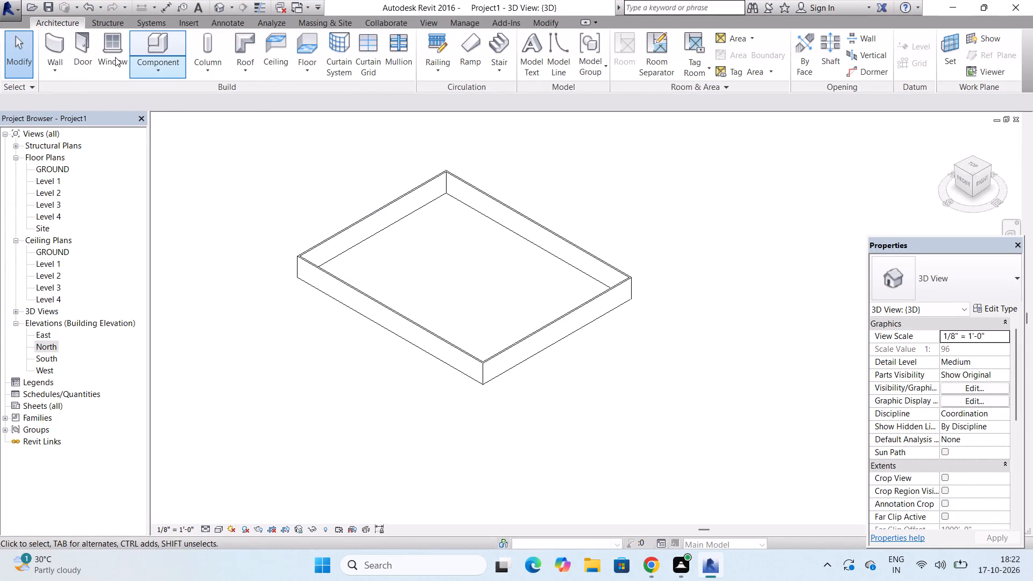
pyautogui.doubleClick(48, 167)
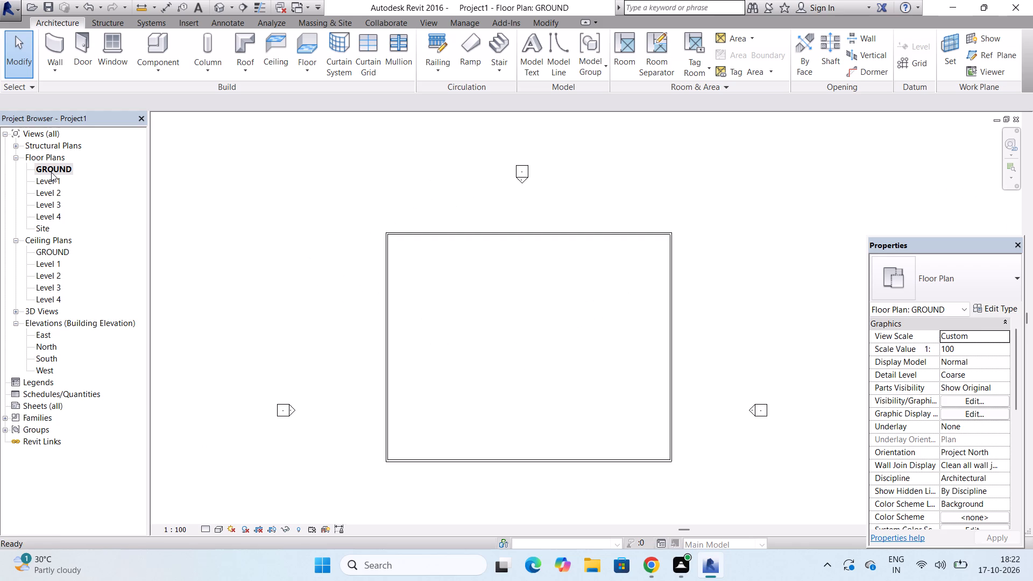
pyautogui.scroll(-3, 434, 259)
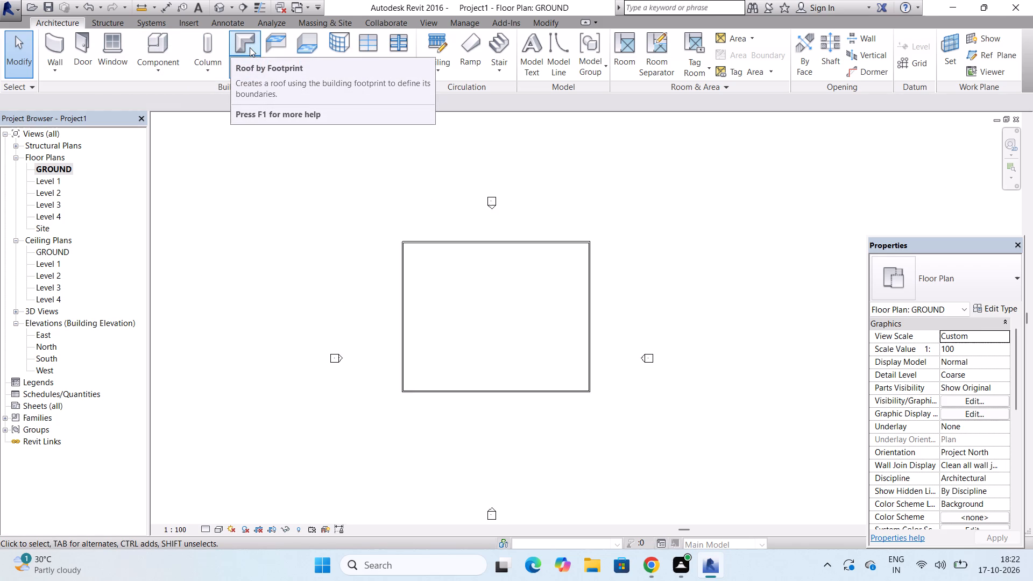
pyautogui.click(299, 64)
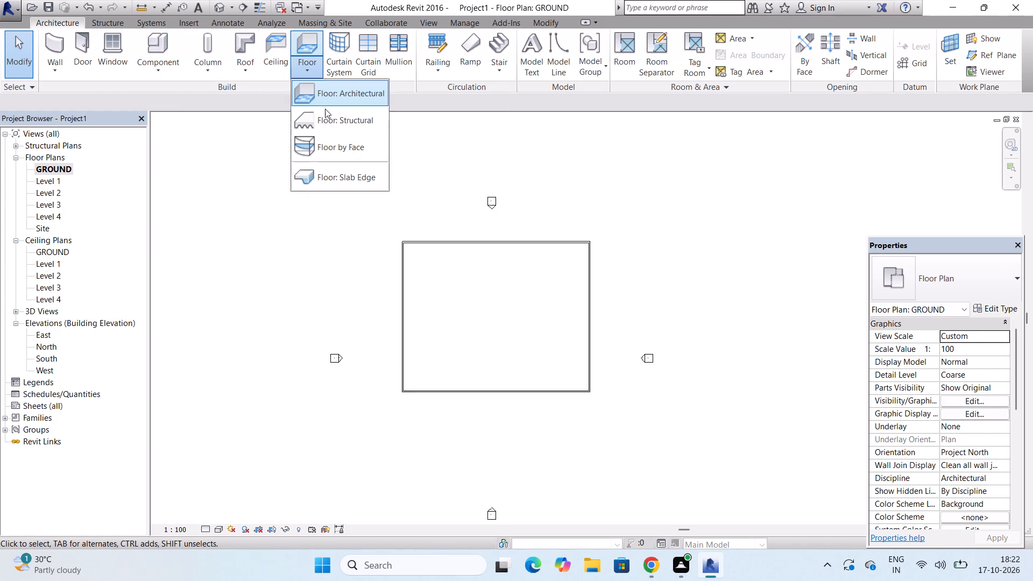
pyautogui.click(326, 89)
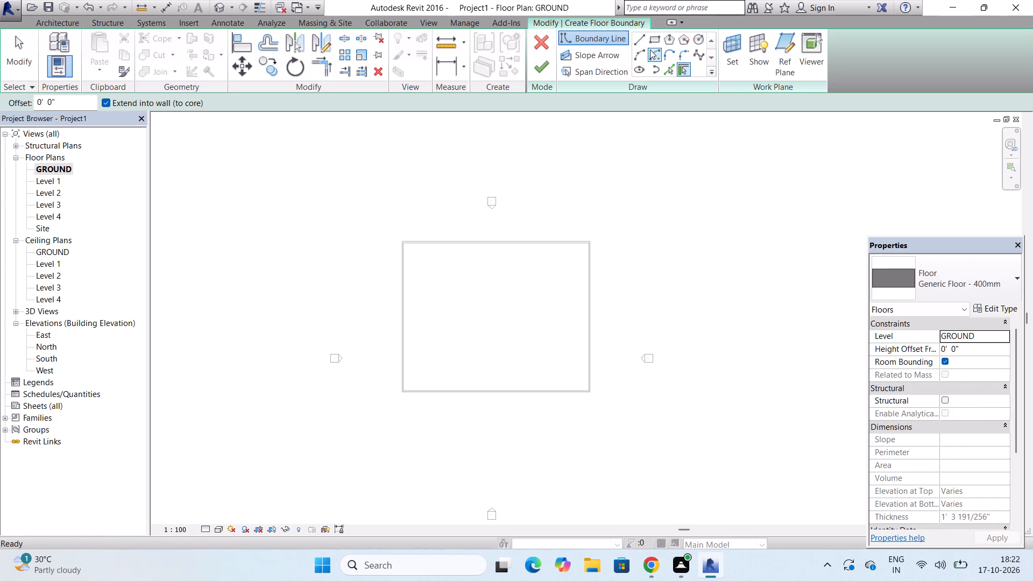
pyautogui.click(655, 37)
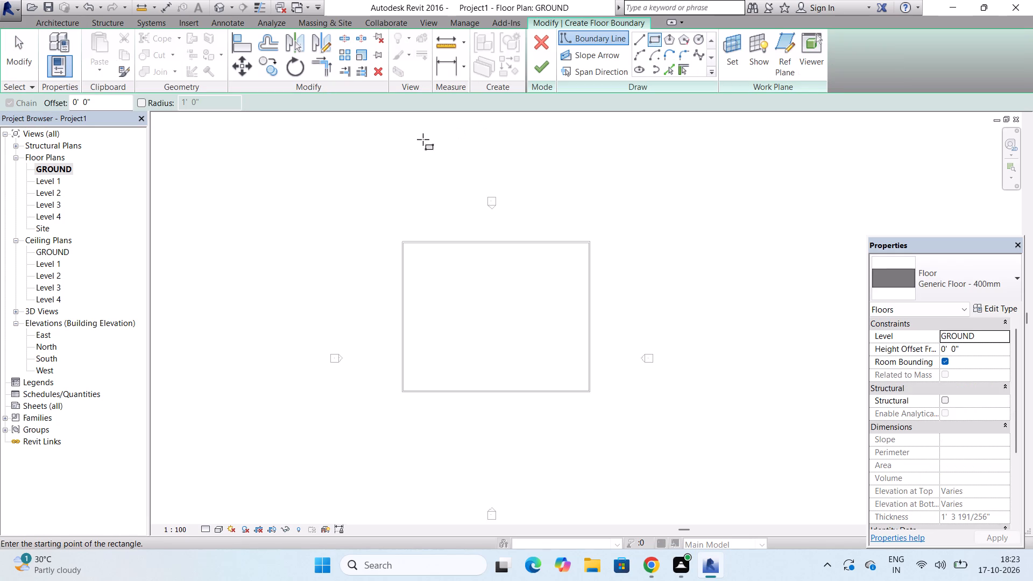
pyautogui.click(370, 215)
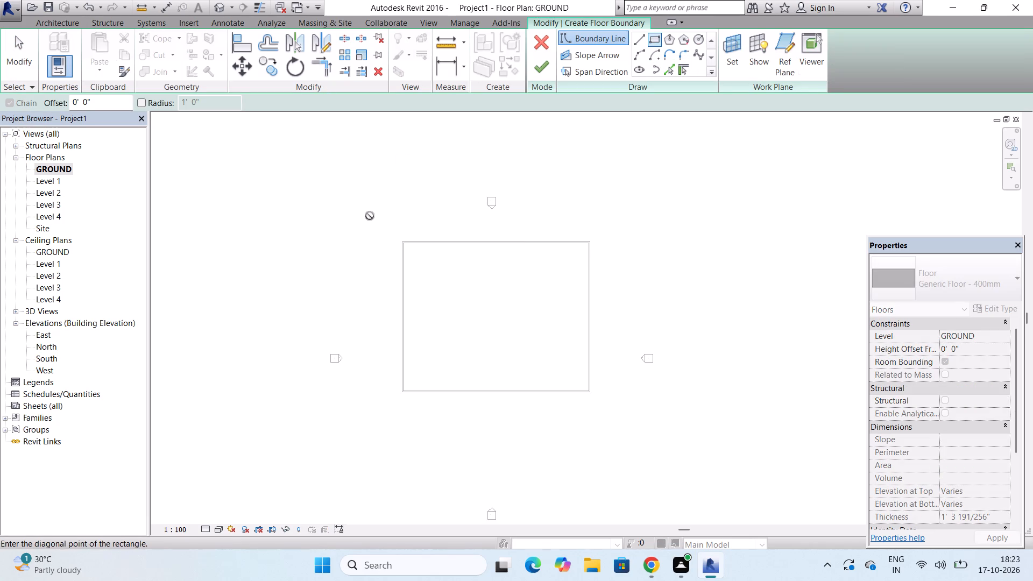
pyautogui.click(628, 433)
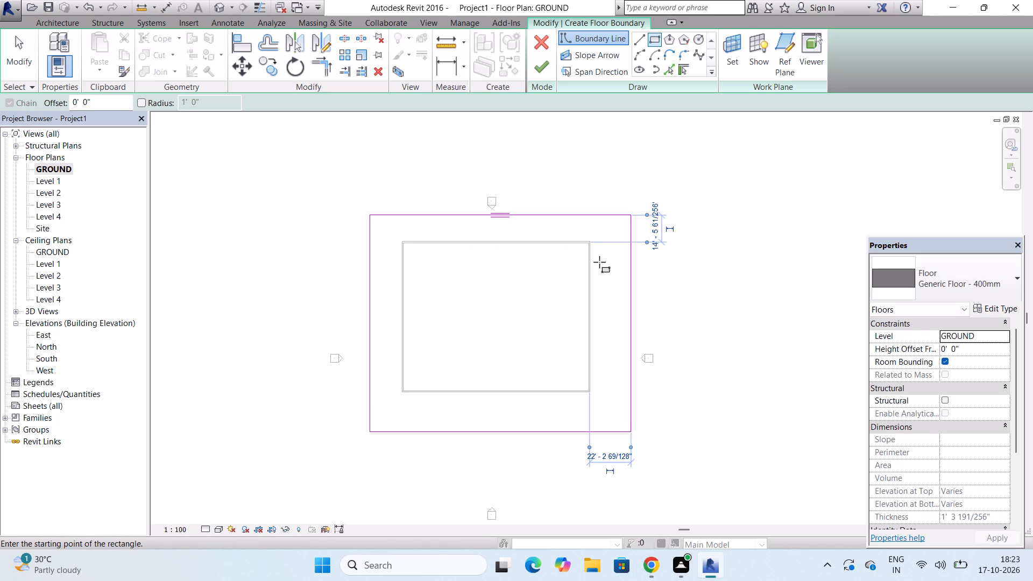
pyautogui.click(544, 72)
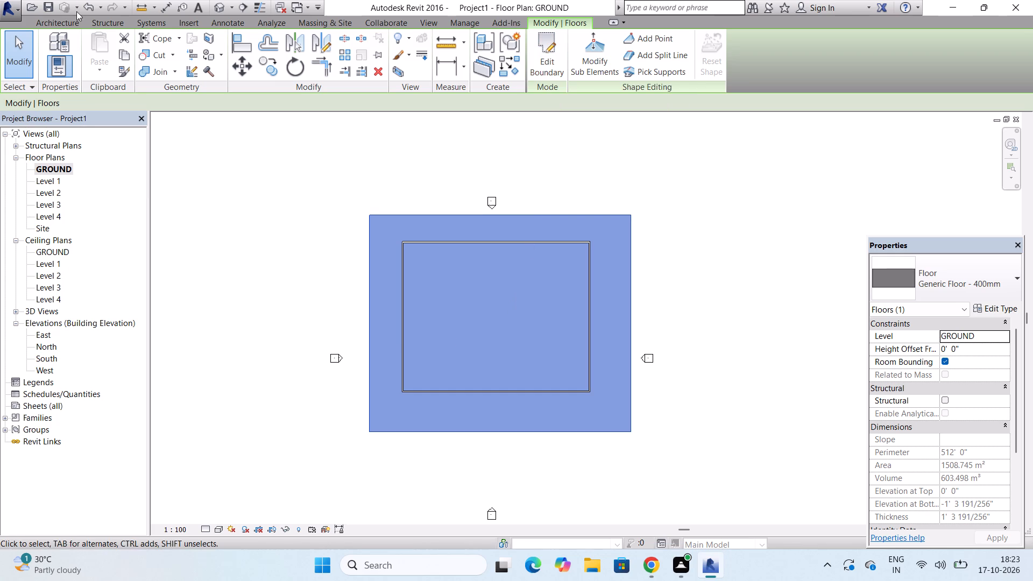
# Check the new floor slab and walls in the default 3D view, and return to the GROUND floor plan.
pyautogui.click(220, 7)
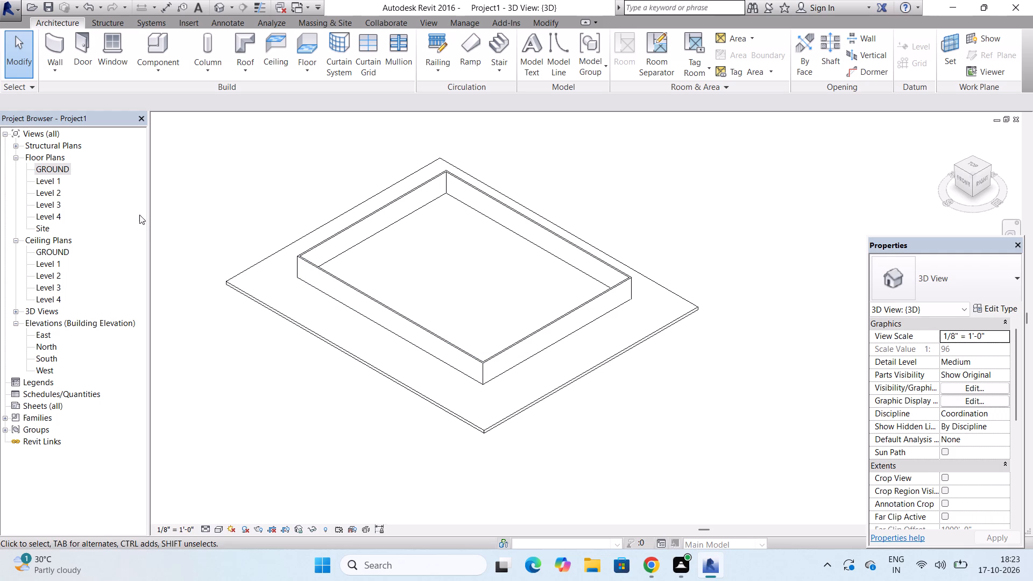
pyautogui.doubleClick(49, 168)
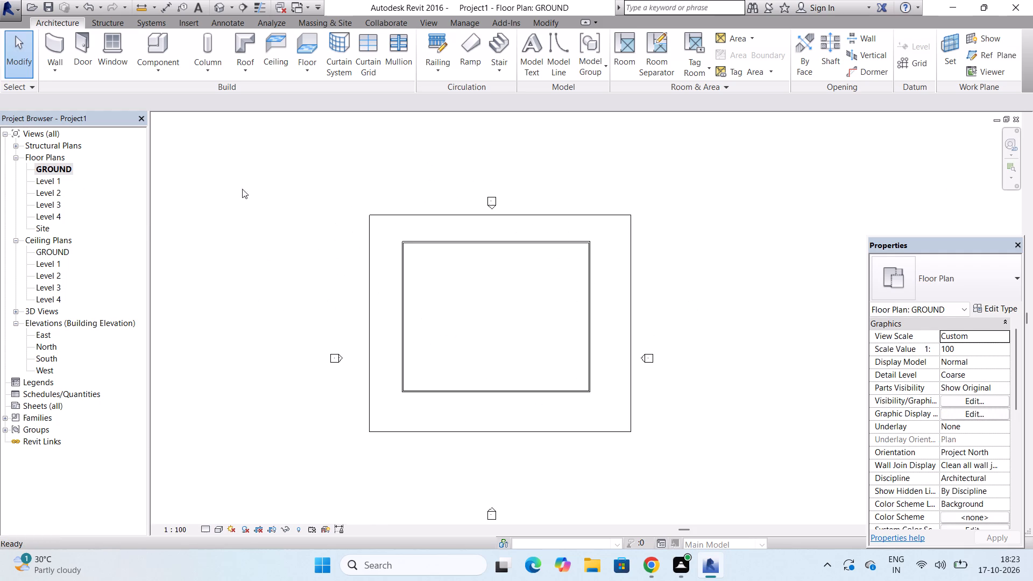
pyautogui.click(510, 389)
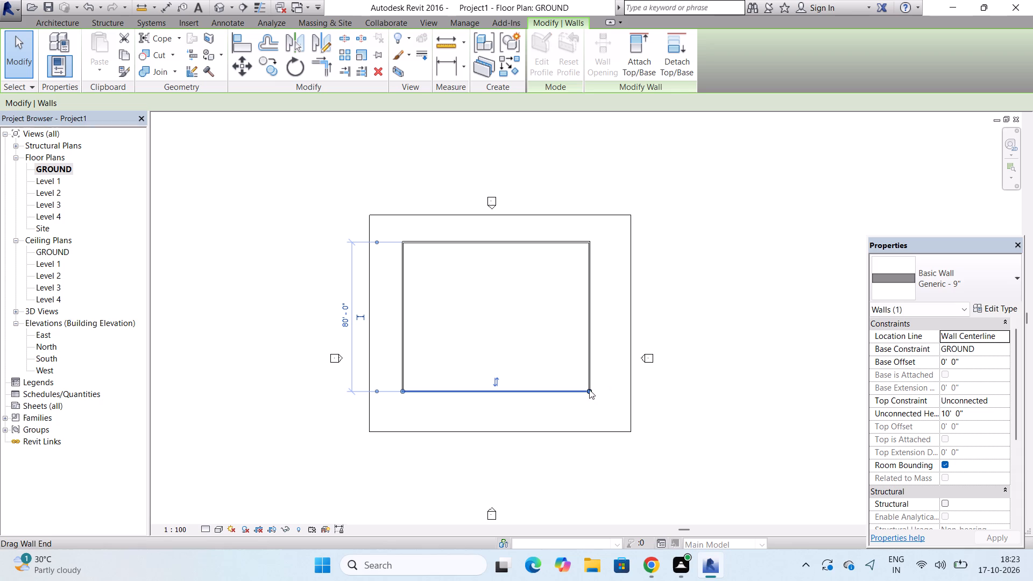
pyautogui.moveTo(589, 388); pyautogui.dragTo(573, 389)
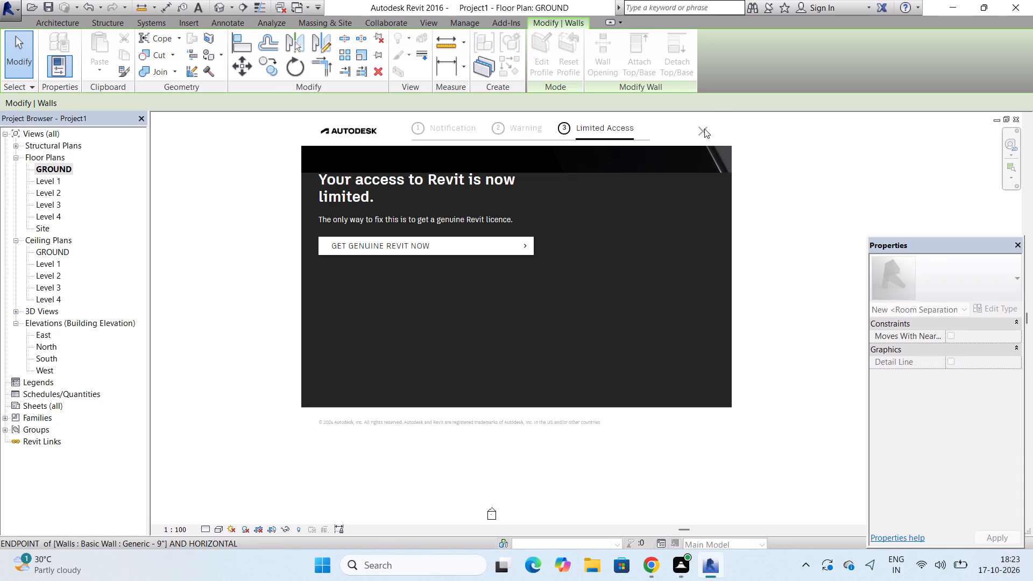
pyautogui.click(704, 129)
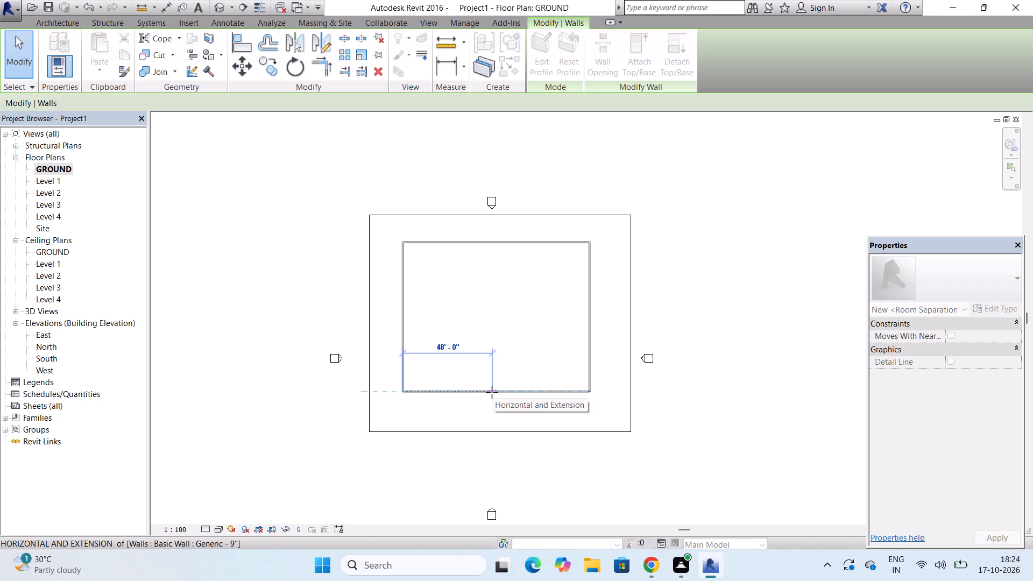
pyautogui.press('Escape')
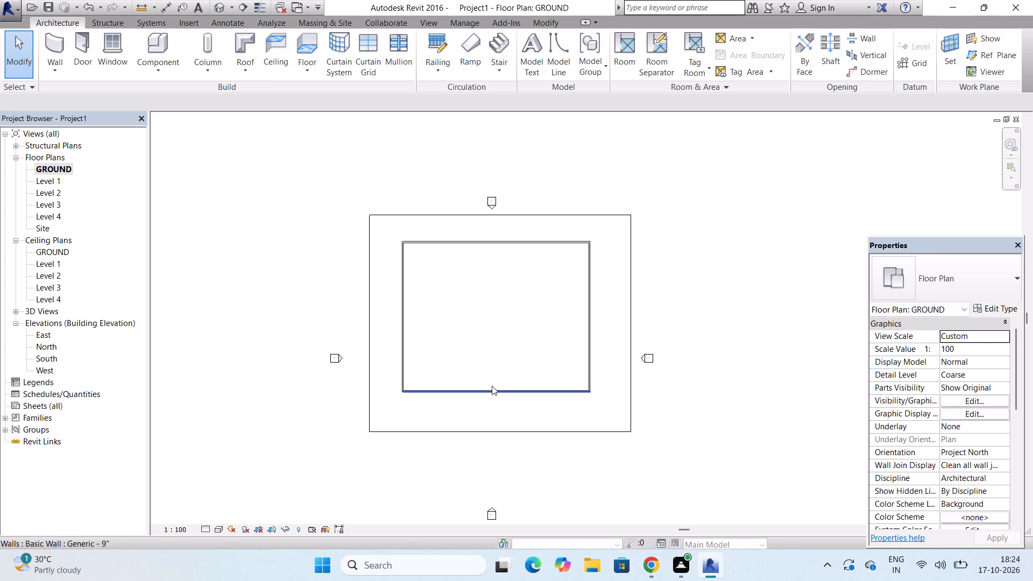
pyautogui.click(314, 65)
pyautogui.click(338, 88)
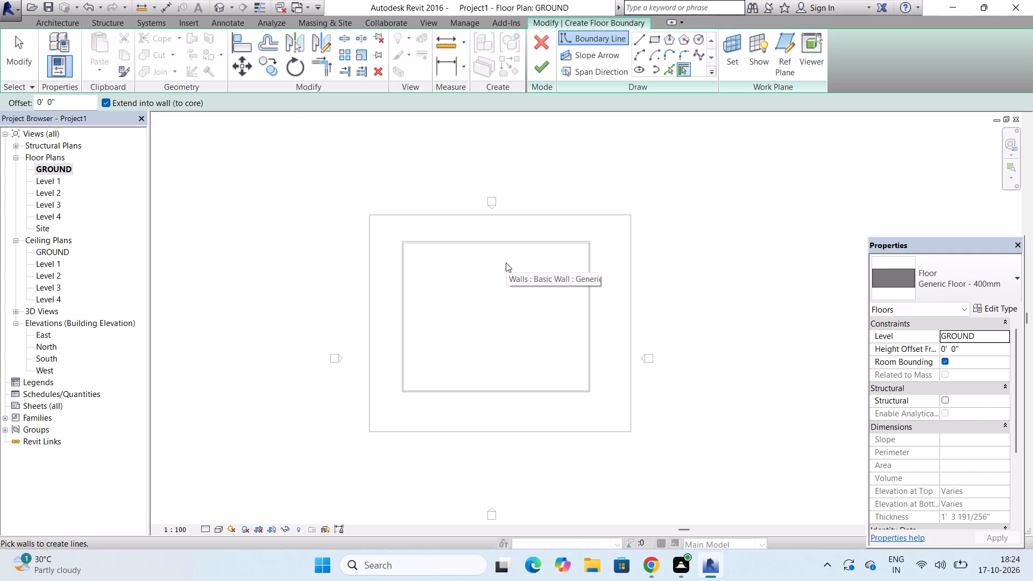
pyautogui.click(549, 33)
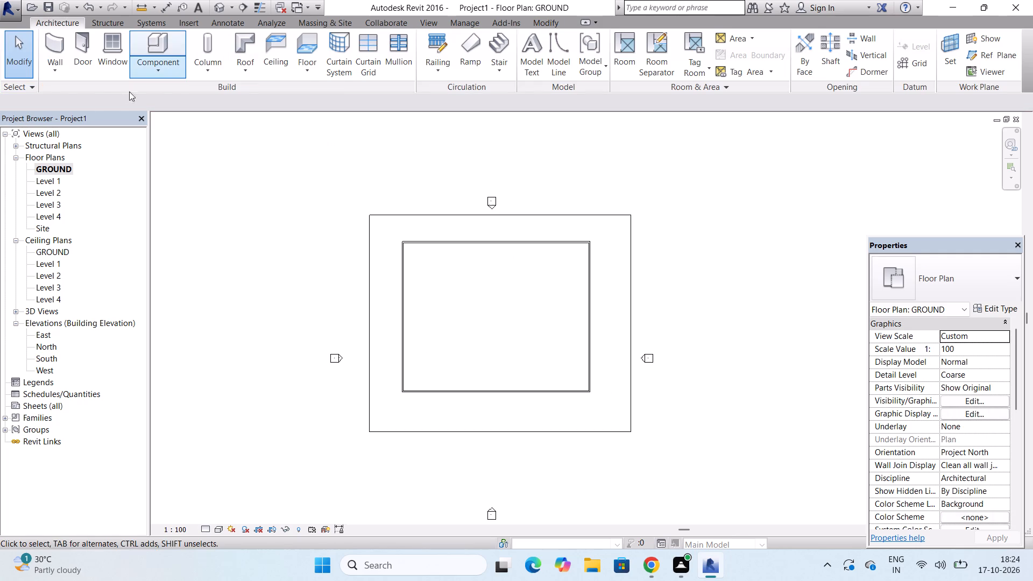
# Draw an 80' long Generic - 9" dividing wall between the midpoints of the two 100' long walls on GROUND.
pyautogui.click(54, 44)
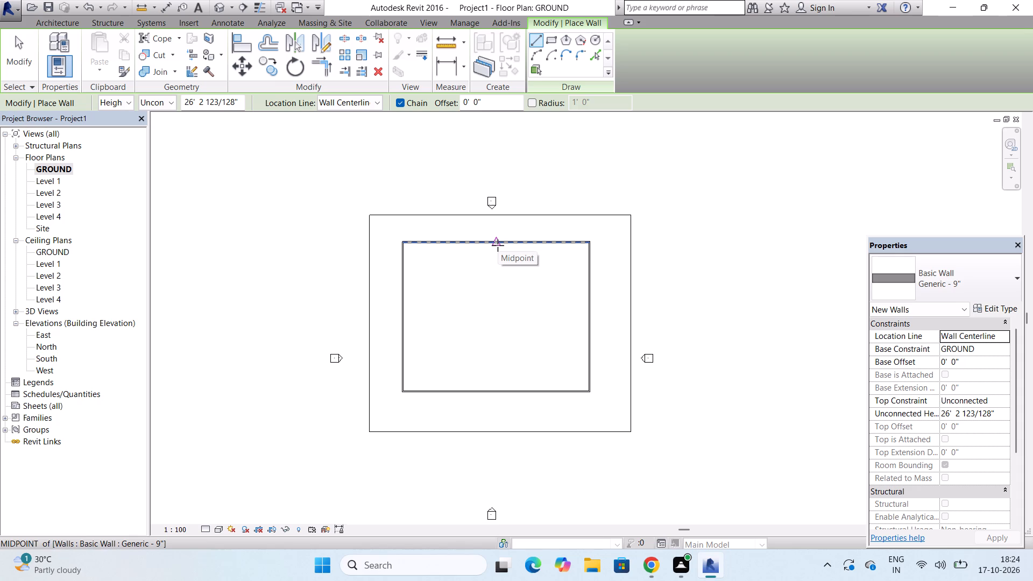
pyautogui.click(498, 245)
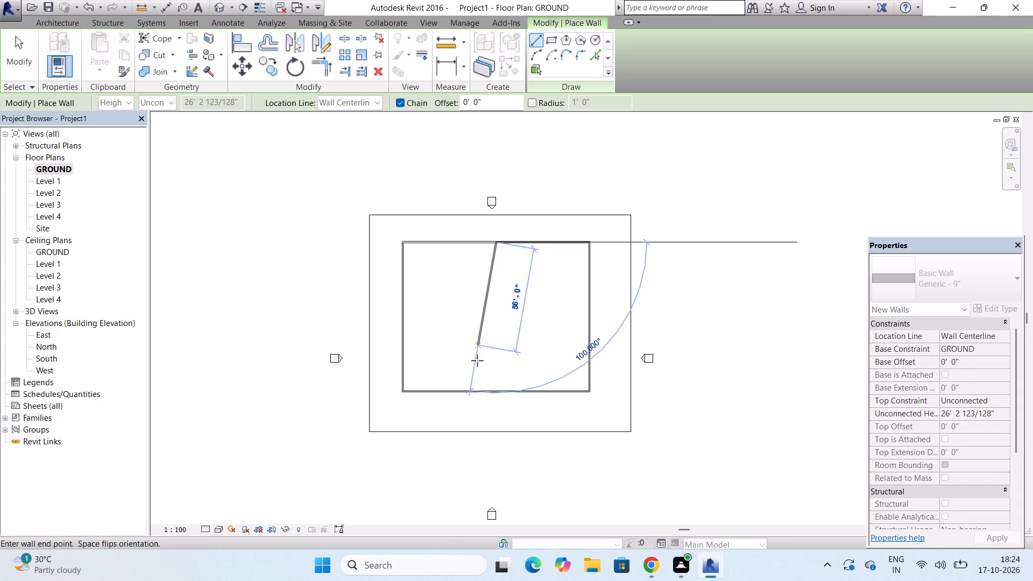
pyautogui.click(493, 391)
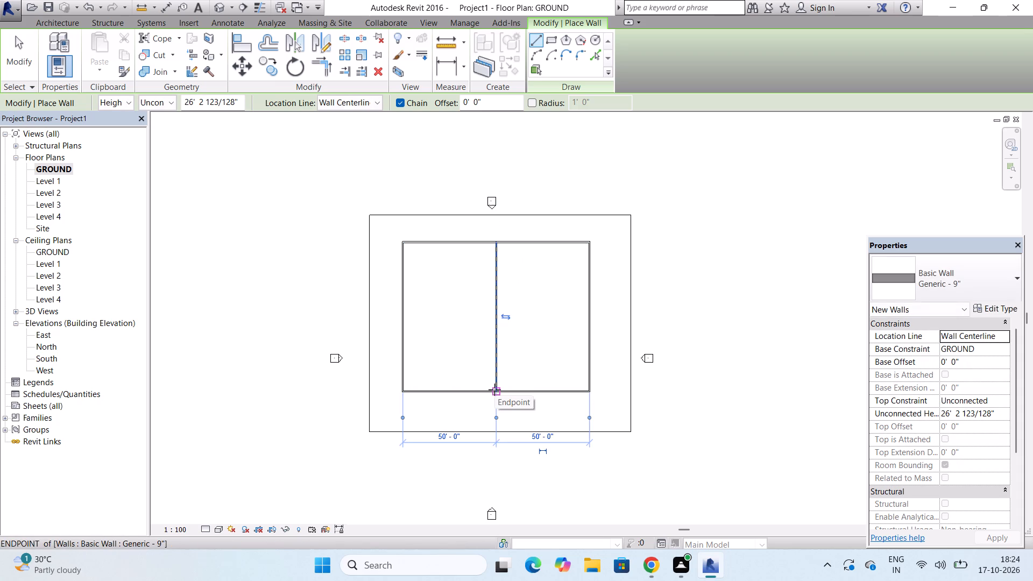
pyautogui.press('Escape')
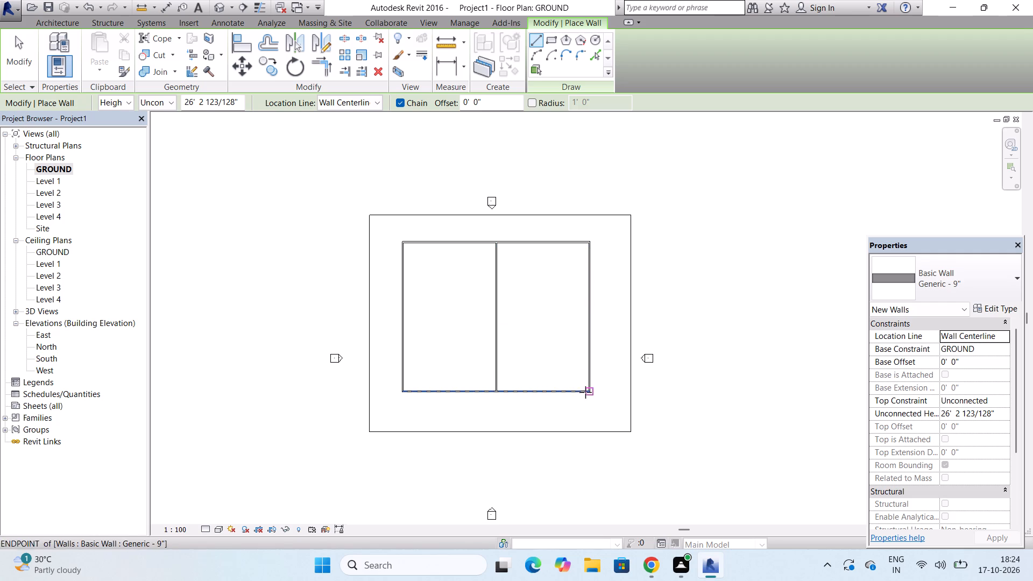
pyautogui.press('Escape')
pyautogui.press('Escape')
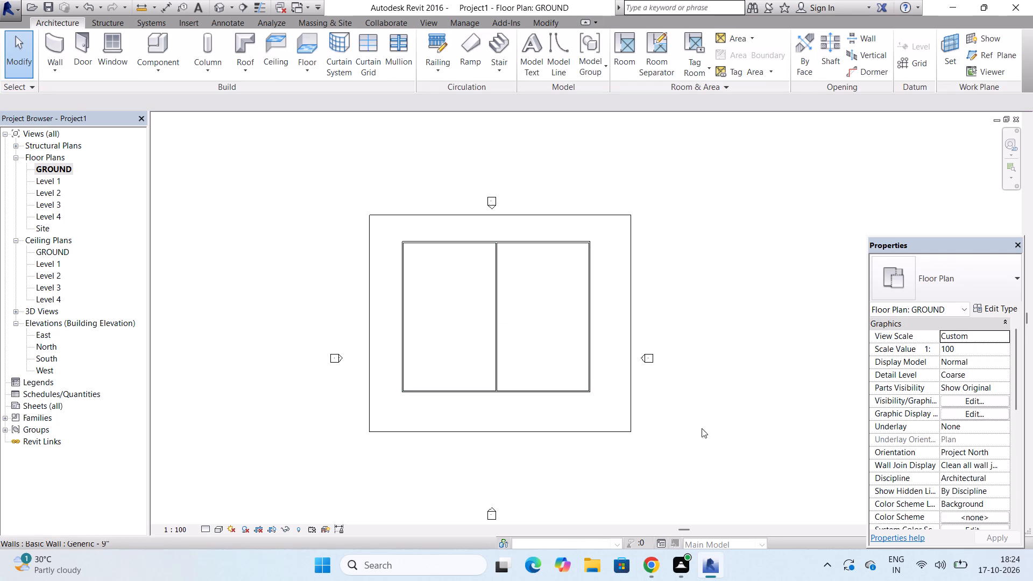
# Shorten the south 100' wall from its east end to meet the central dividing wall, and dismiss the licence notice.
pyautogui.click(574, 392)
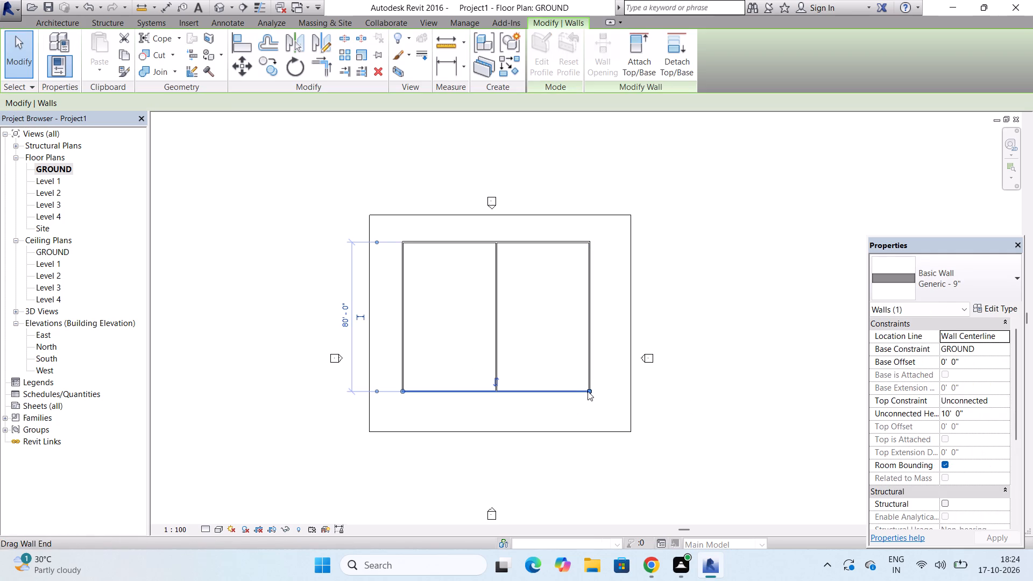
pyautogui.moveTo(588, 391); pyautogui.dragTo(476, 391)
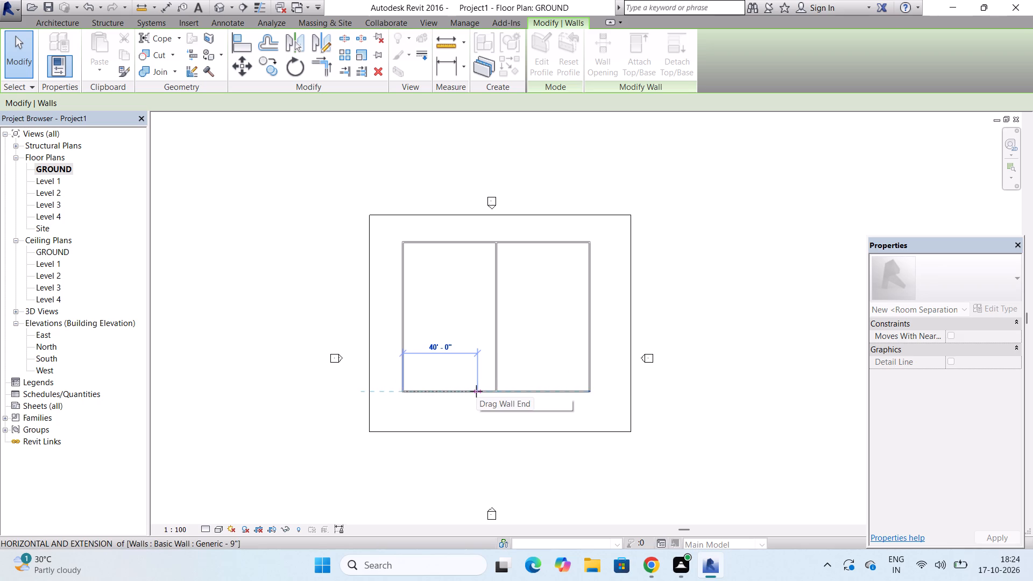
pyautogui.moveTo(476, 391); pyautogui.dragTo(500, 394)
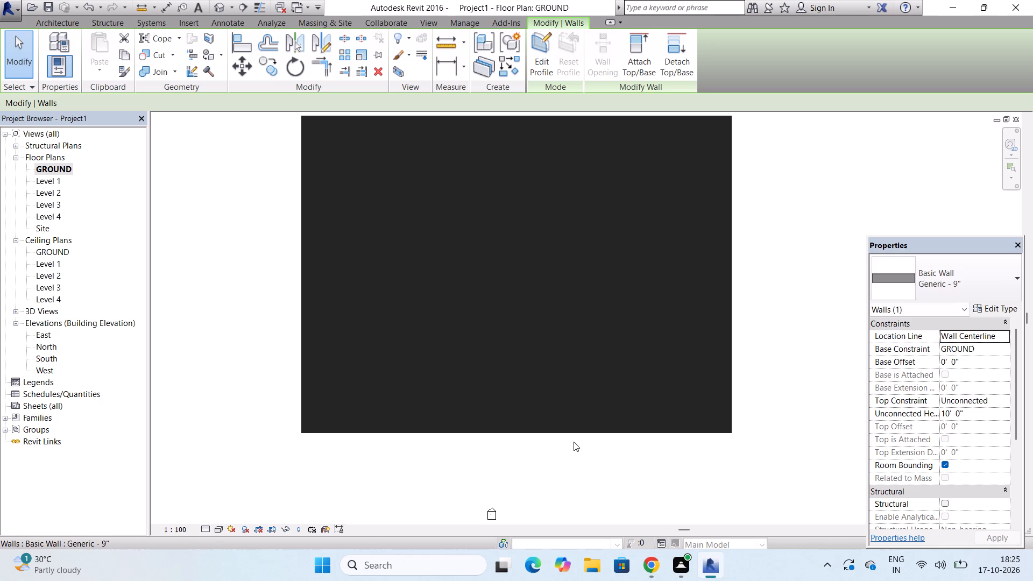
pyautogui.scroll(-3, 574, 442)
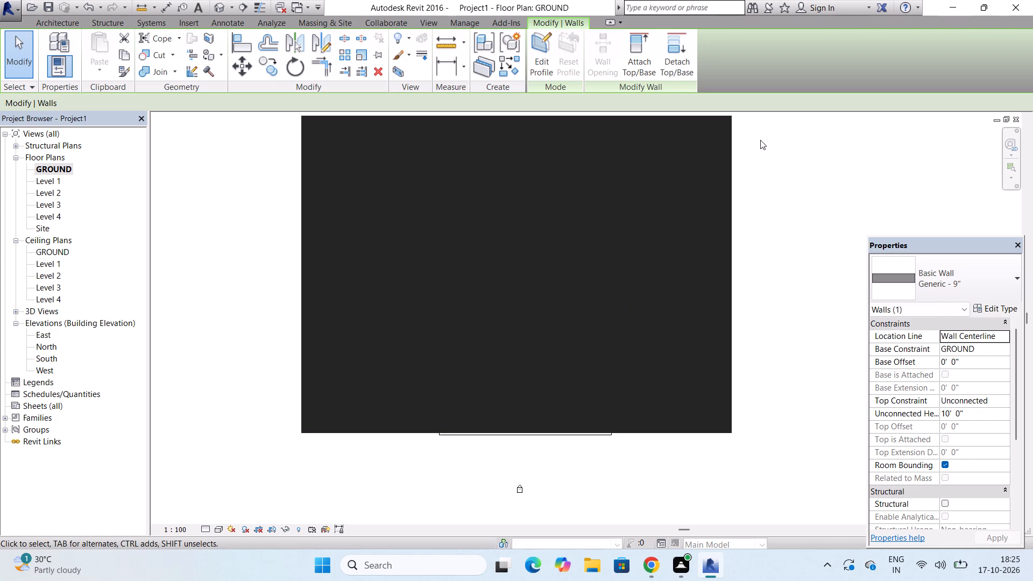
pyautogui.click(760, 140)
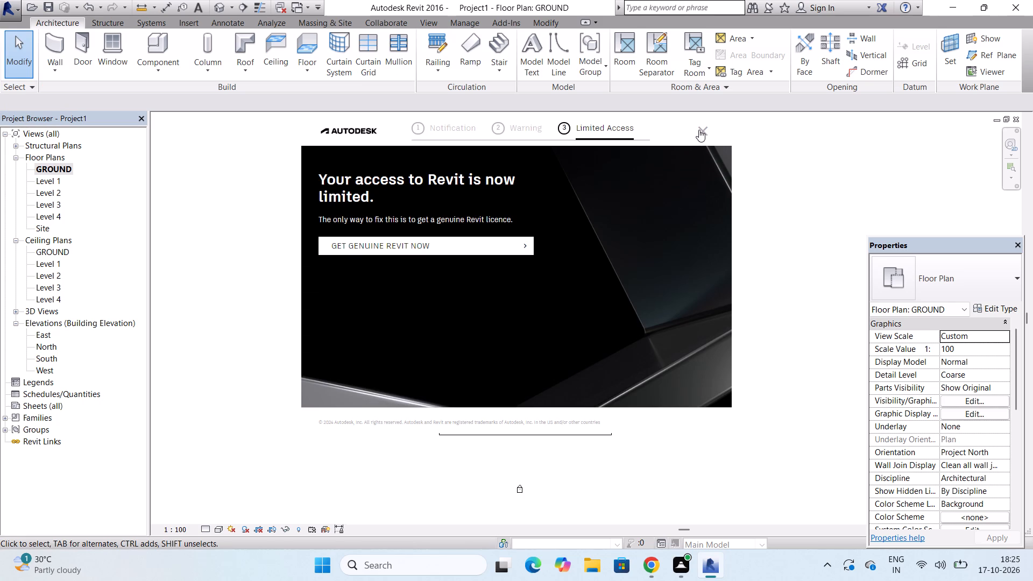
pyautogui.click(699, 130)
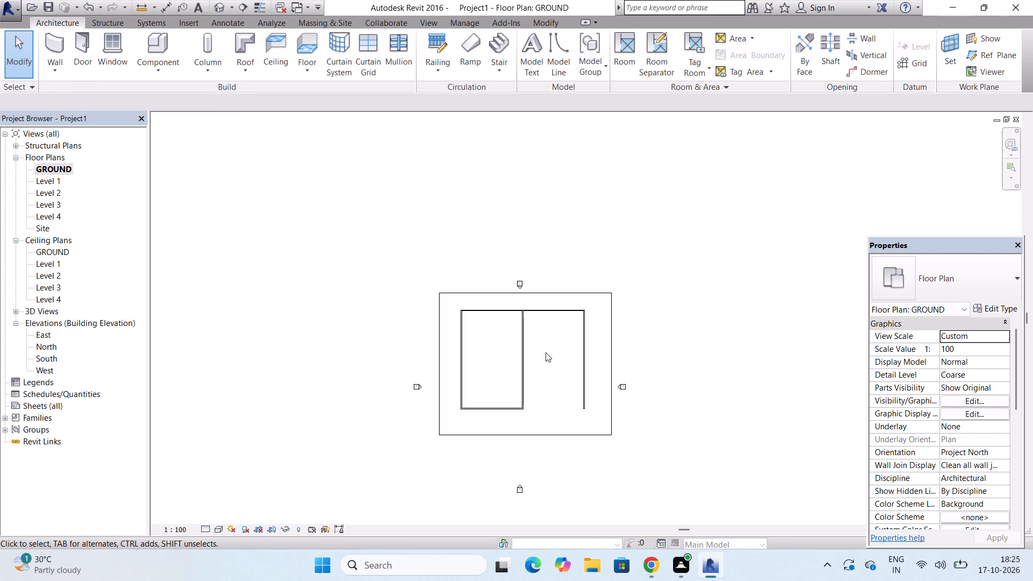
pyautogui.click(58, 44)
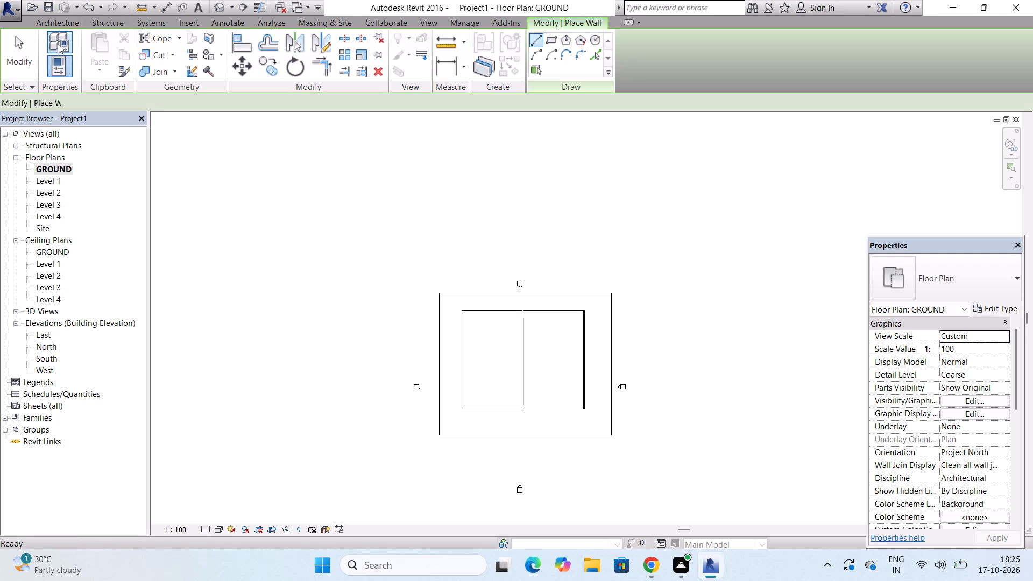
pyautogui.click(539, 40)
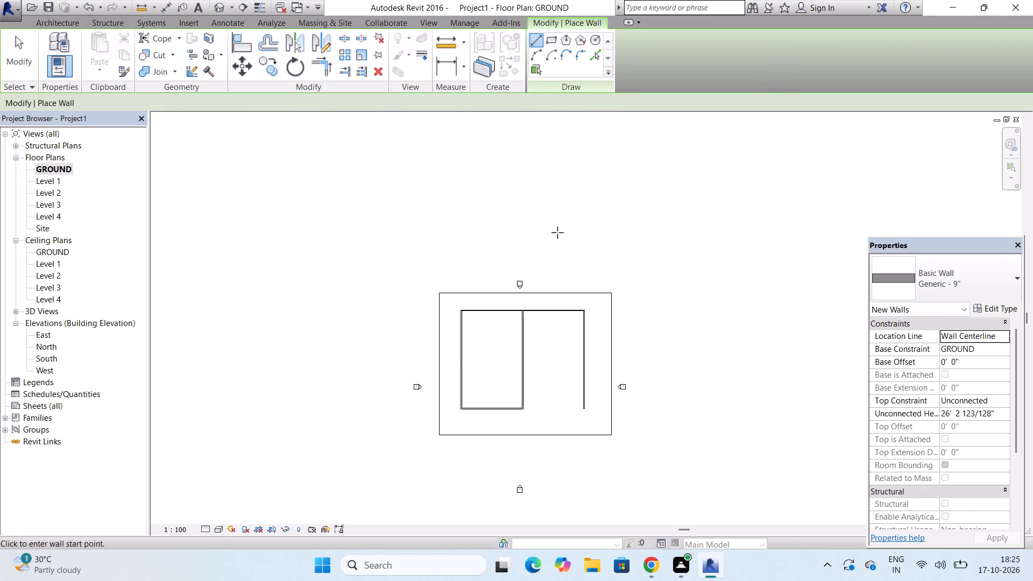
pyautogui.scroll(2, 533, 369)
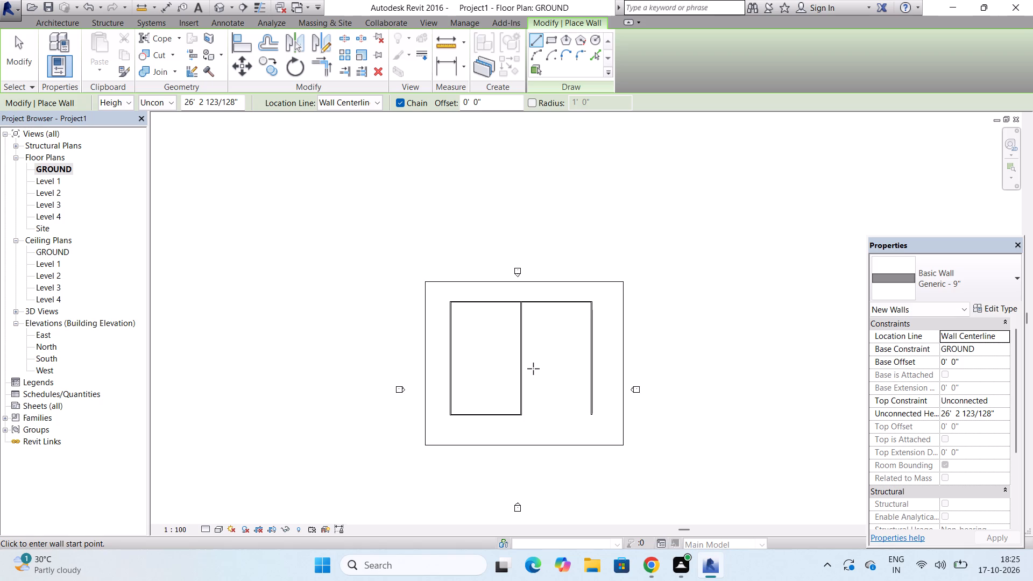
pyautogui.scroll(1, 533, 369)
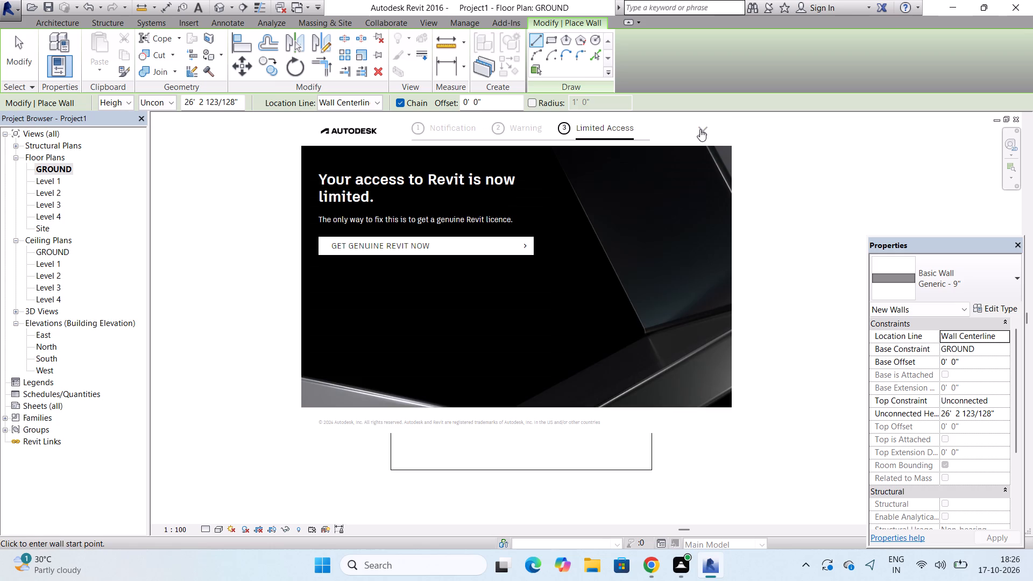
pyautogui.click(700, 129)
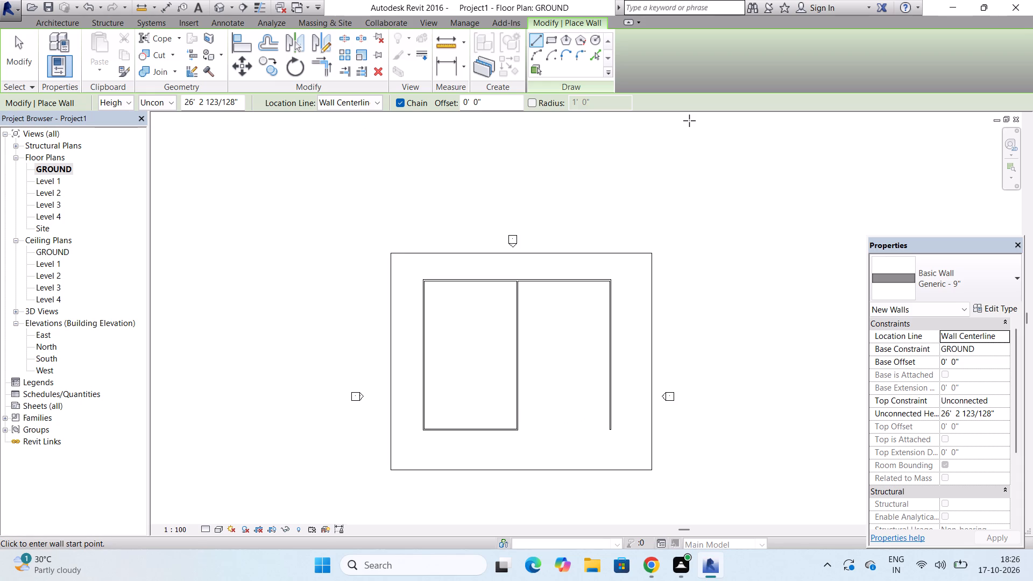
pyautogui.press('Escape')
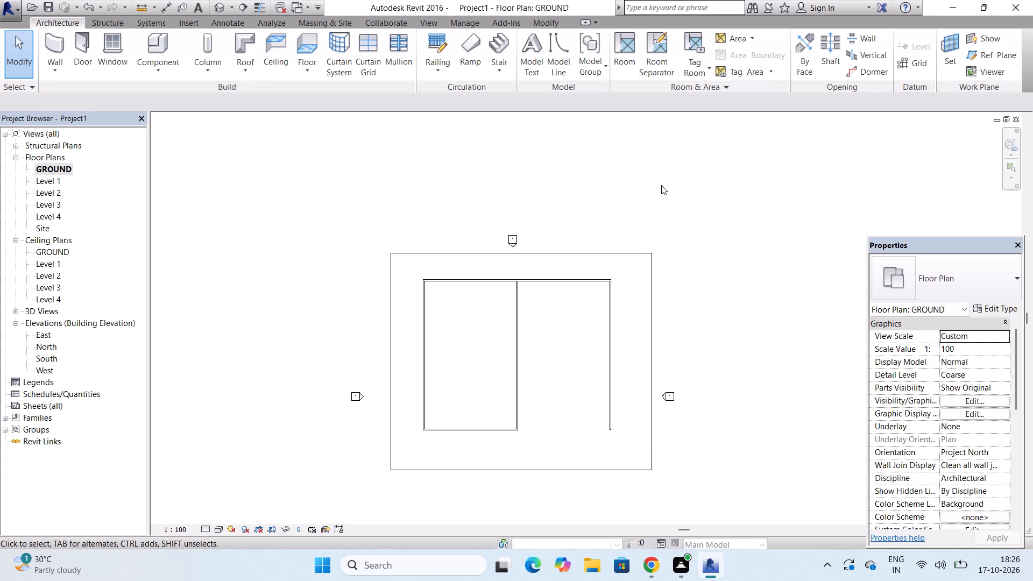
# Extend the central dividing wall on GROUND southward past the south wall to a length of 88'.
pyautogui.click(516, 405)
pyautogui.scroll(3, 516, 439)
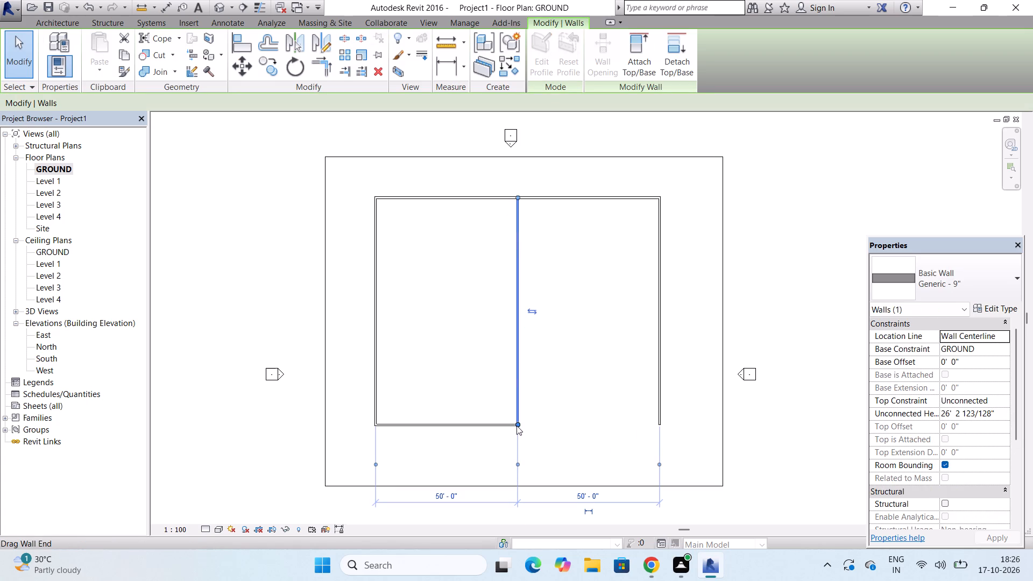
pyautogui.click(516, 423)
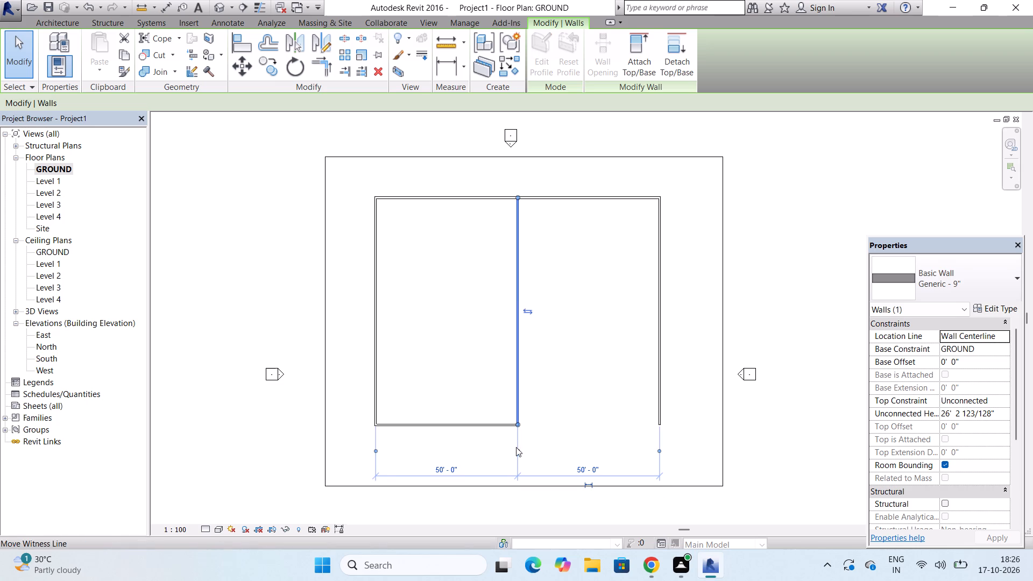
pyautogui.moveTo(518, 422); pyautogui.dragTo(518, 424)
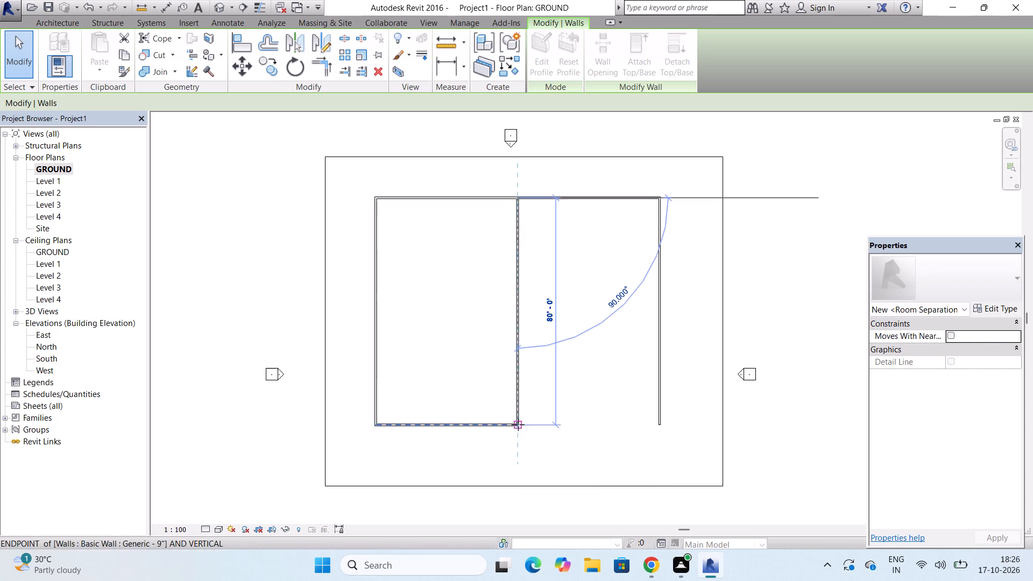
pyautogui.moveTo(518, 424); pyautogui.dragTo(514, 451)
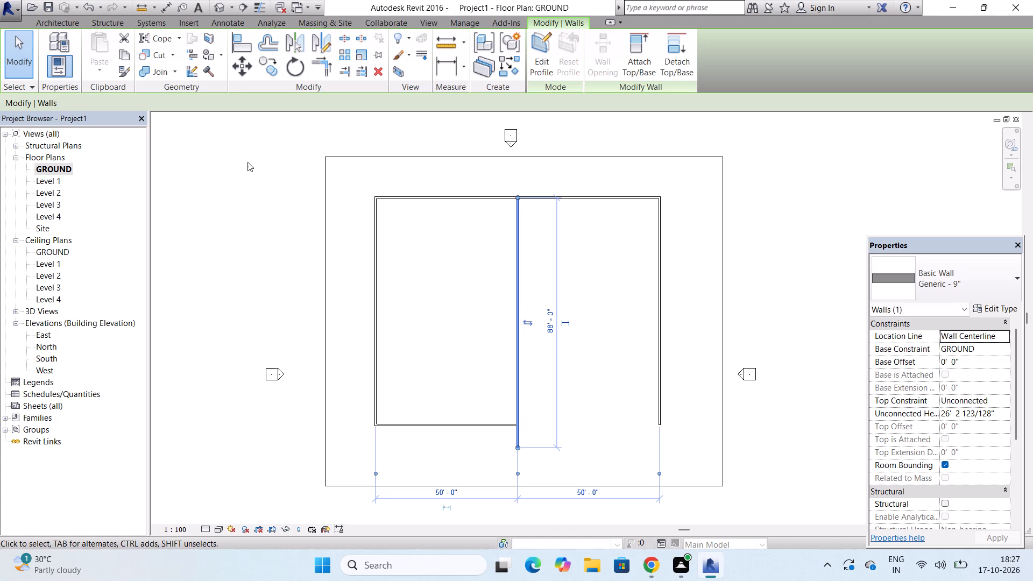
pyautogui.press('Escape')
pyautogui.press('Escape')
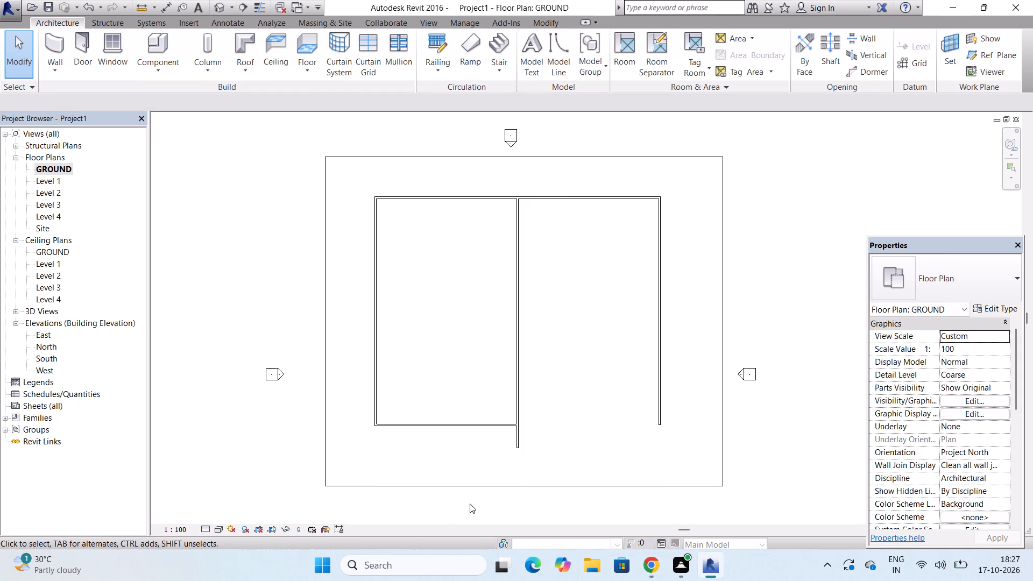
# Edit the Generic Floor - 400mm boundary, moving its south edge inward to the end of the dividing wall, and finish the sketch.
pyautogui.click(502, 481)
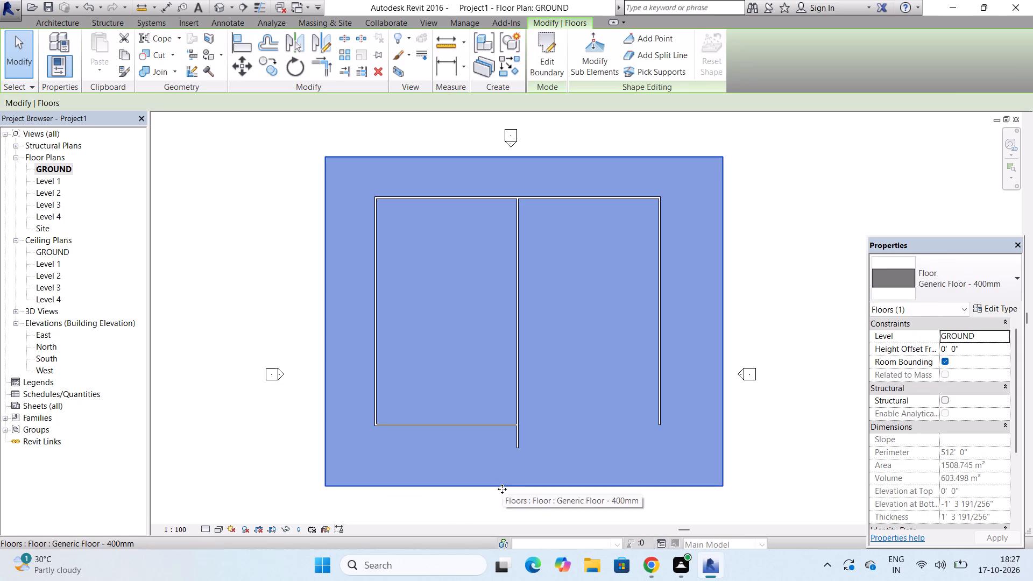
pyautogui.press('Escape')
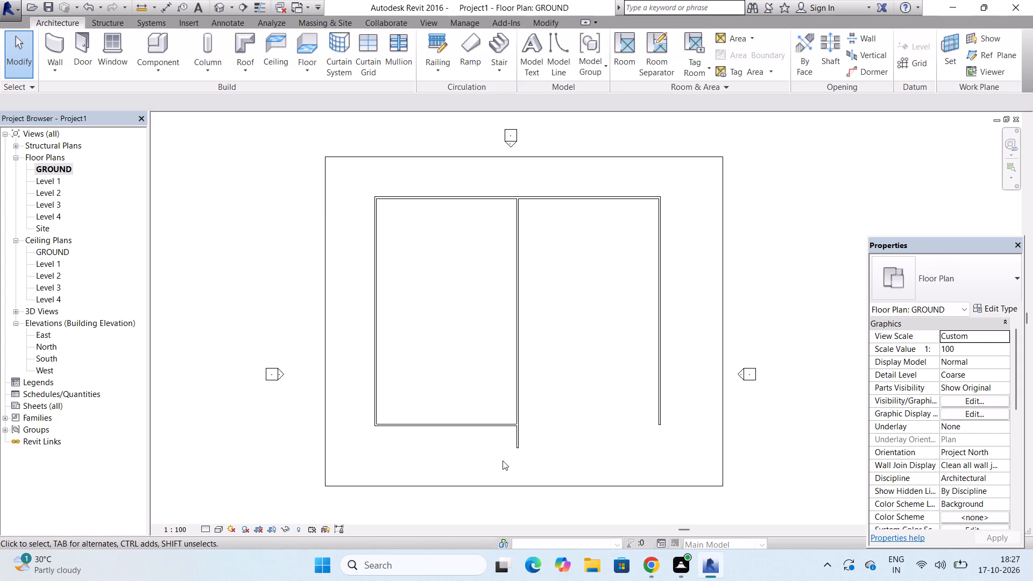
pyautogui.doubleClick(515, 482)
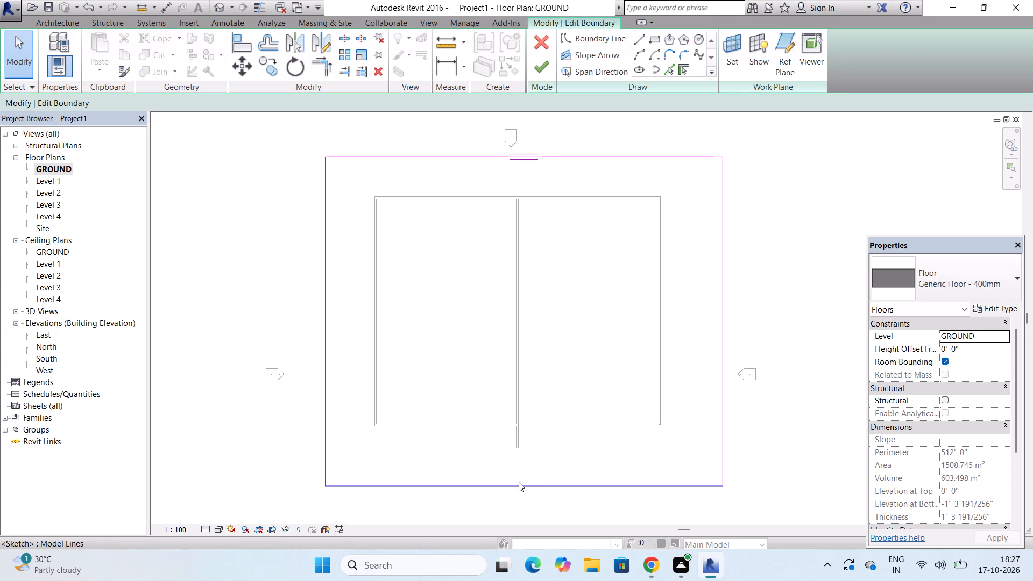
pyautogui.moveTo(519, 483); pyautogui.dragTo(518, 444)
pyautogui.scroll(4, 518, 444)
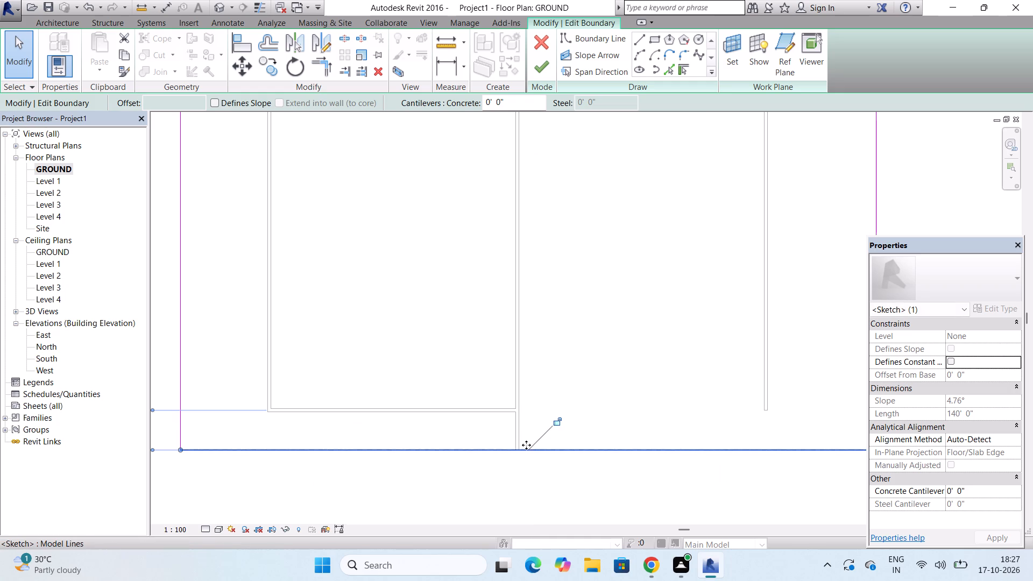
pyautogui.scroll(-5, 527, 445)
pyautogui.press('Escape')
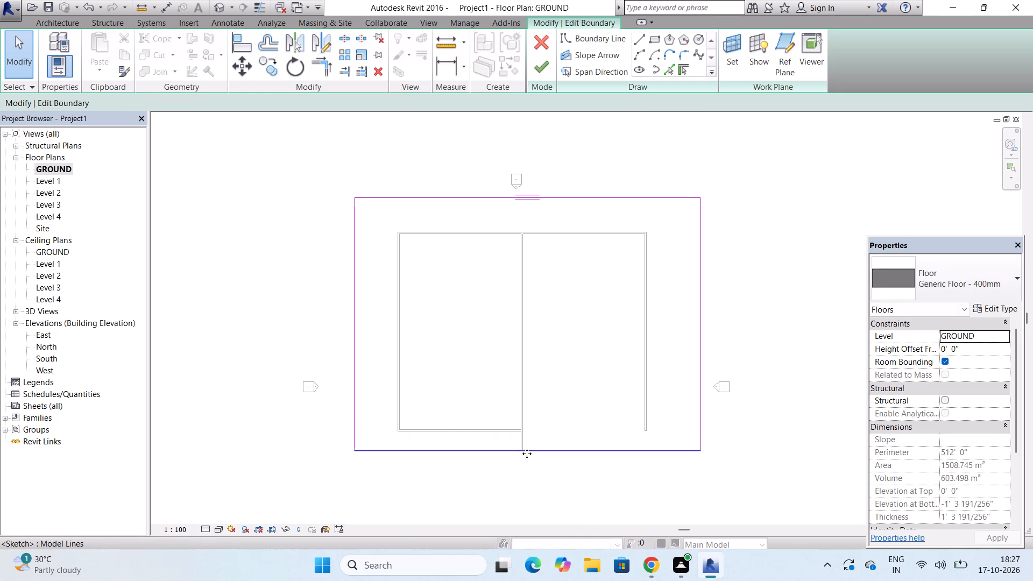
pyautogui.click(536, 73)
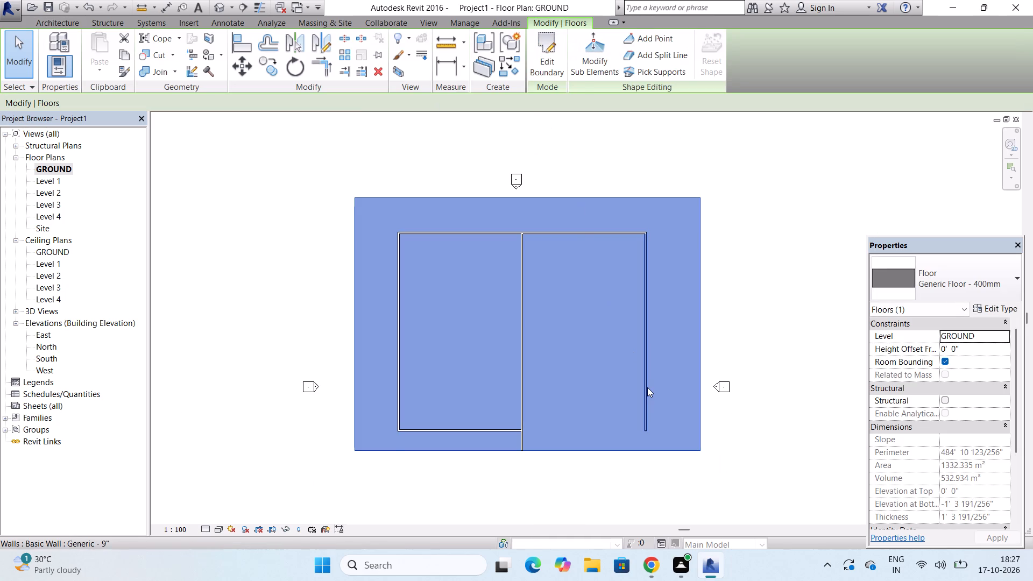
# Extend the east wall southward to the slab's south edge, making it 88' long, and dismiss the licence notice.
pyautogui.click(647, 387)
pyautogui.scroll(3, 648, 451)
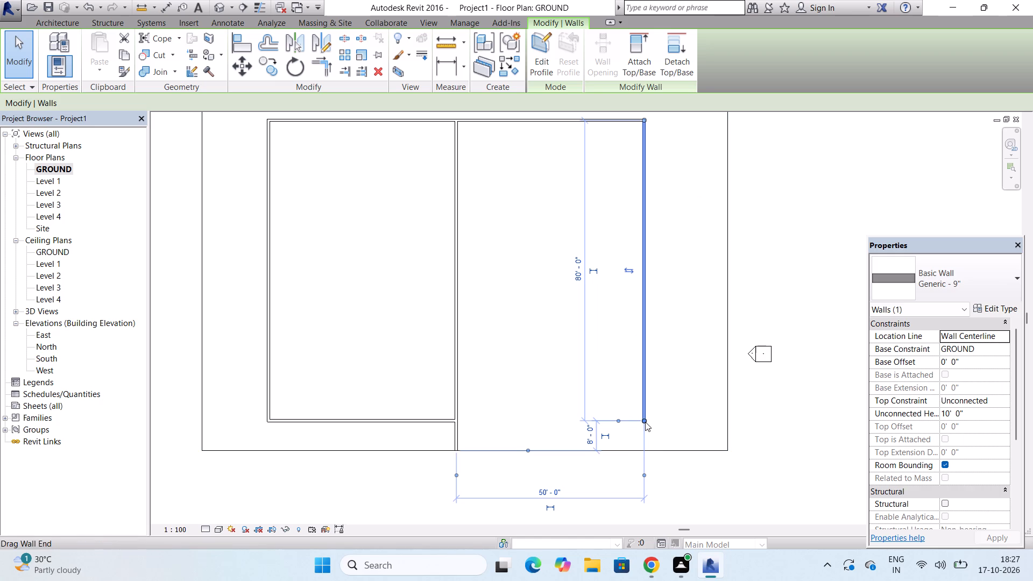
pyautogui.moveTo(645, 421); pyautogui.dragTo(645, 446)
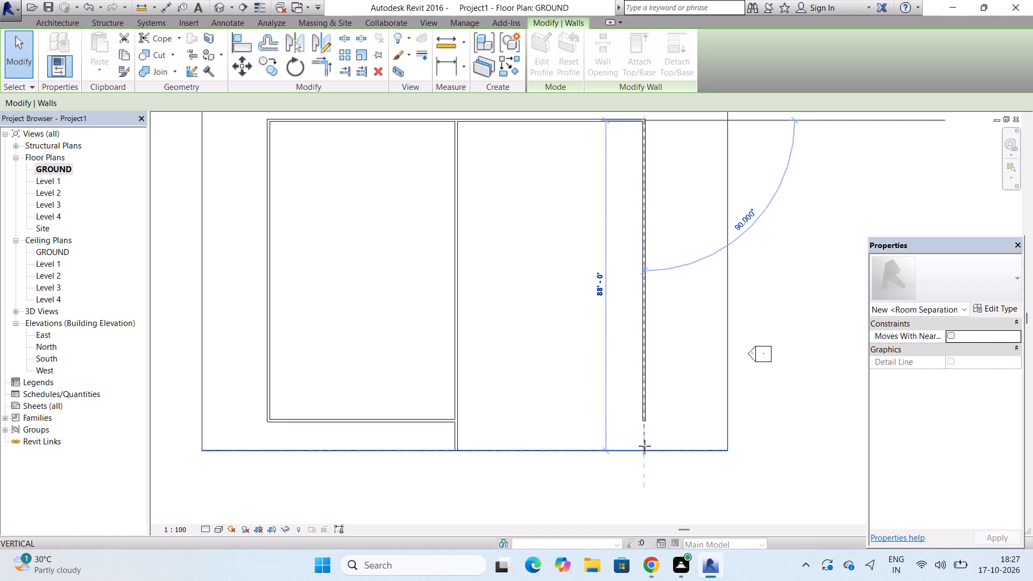
pyautogui.moveTo(645, 446); pyautogui.dragTo(643, 450)
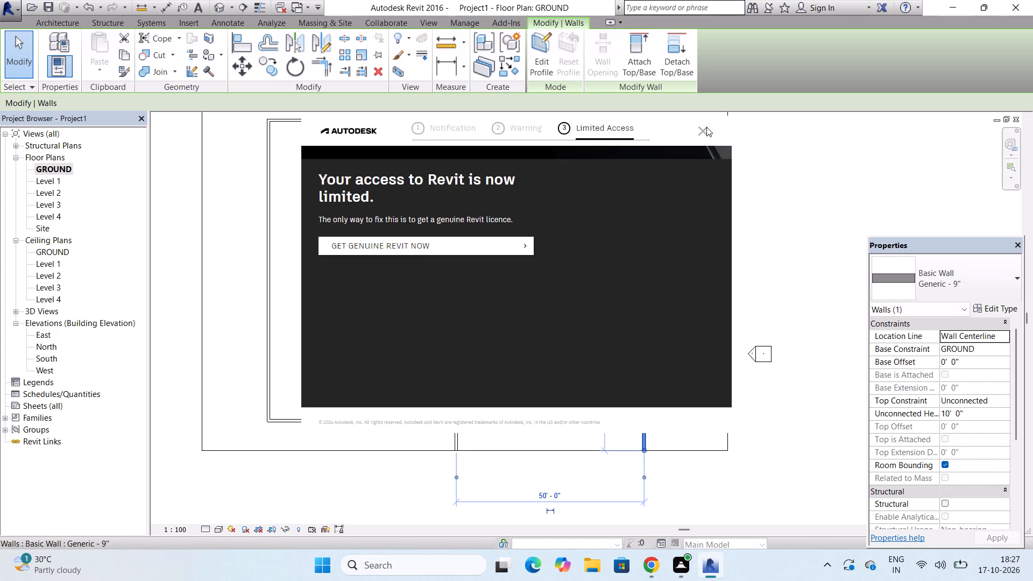
pyautogui.click(703, 127)
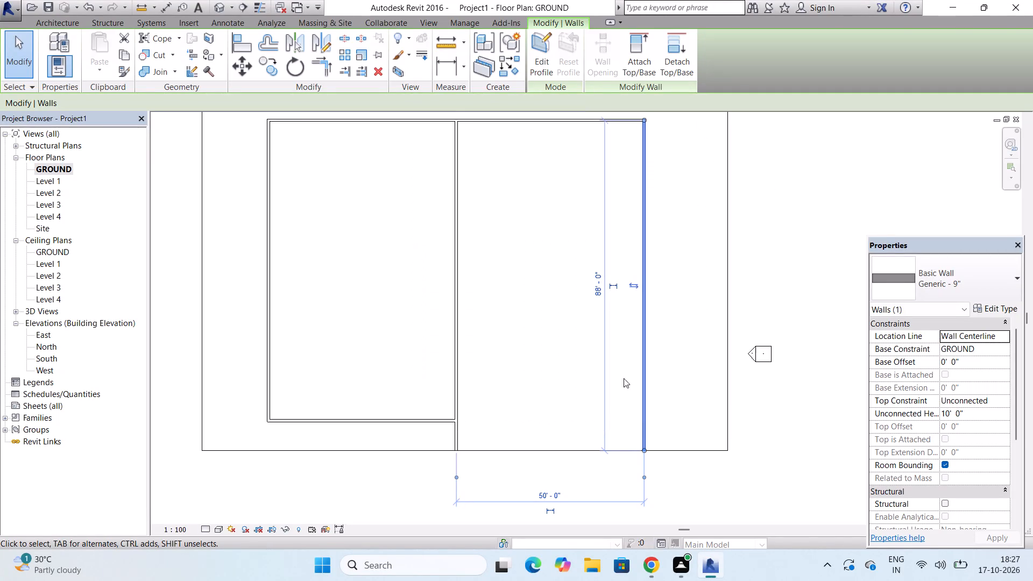
pyautogui.press('Escape')
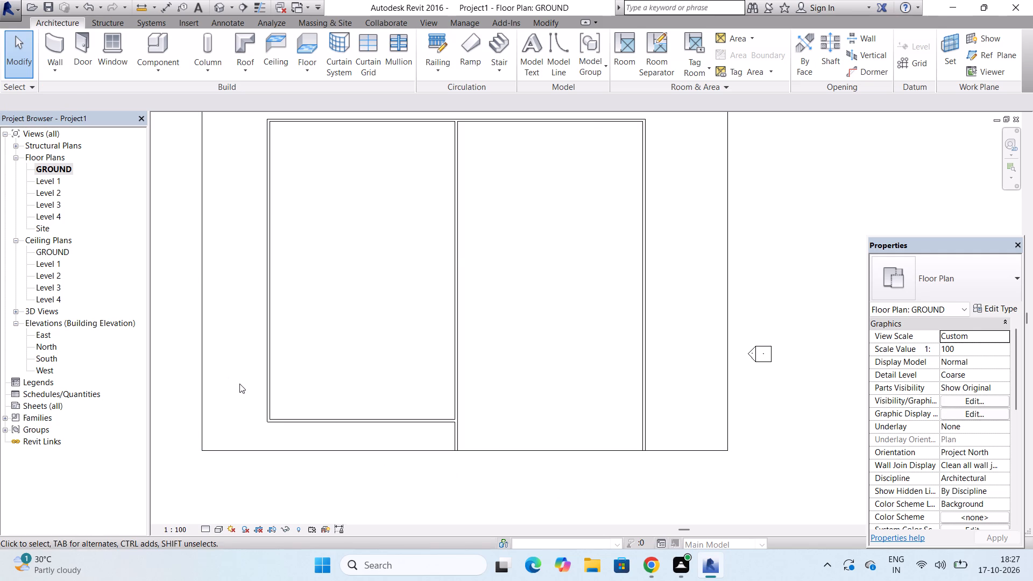
# Extend the west wall straight southward to the slab's south edge.
pyautogui.click(269, 396)
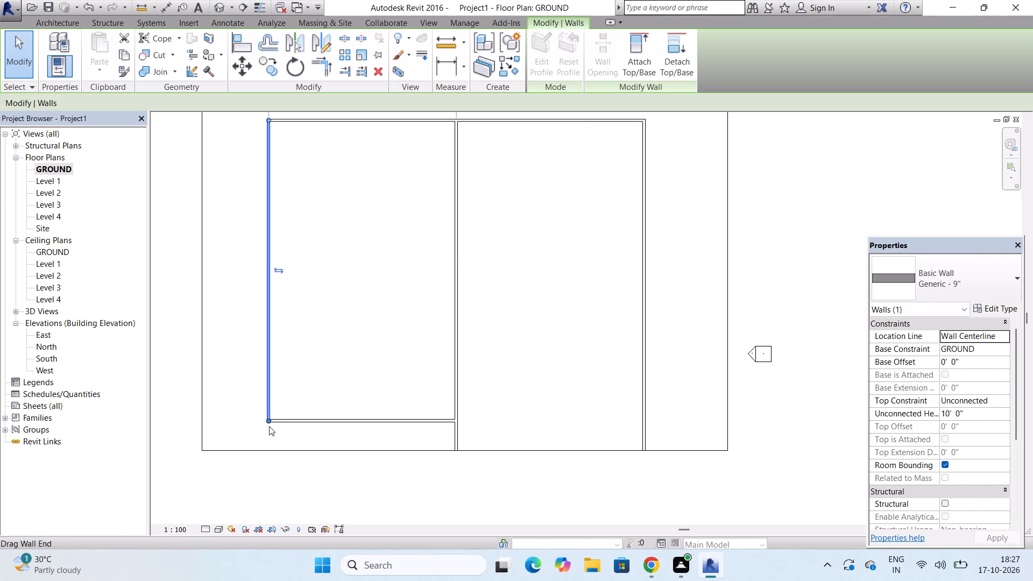
pyautogui.moveTo(267, 419); pyautogui.dragTo(267, 442)
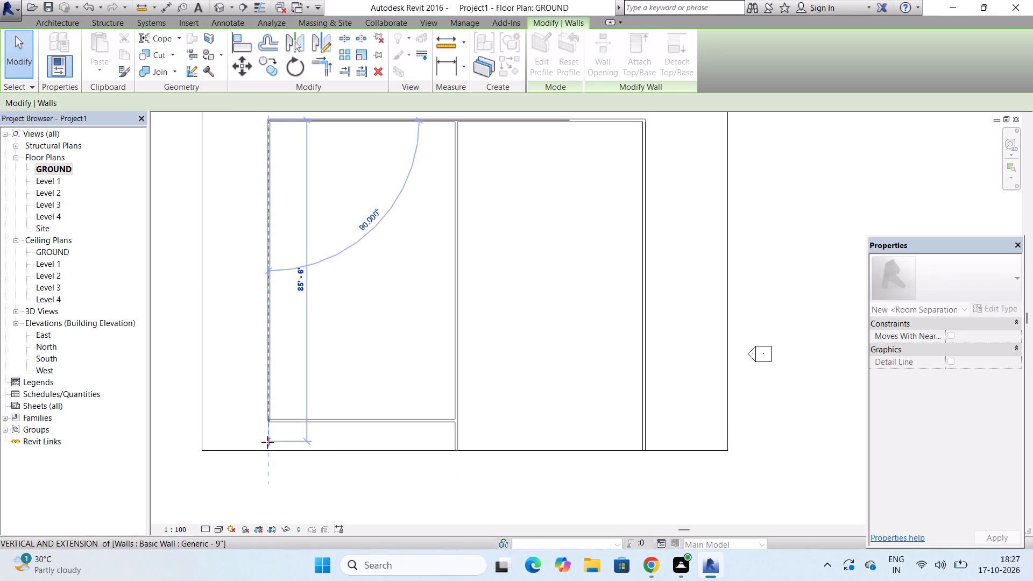
pyautogui.moveTo(267, 442); pyautogui.dragTo(260, 447)
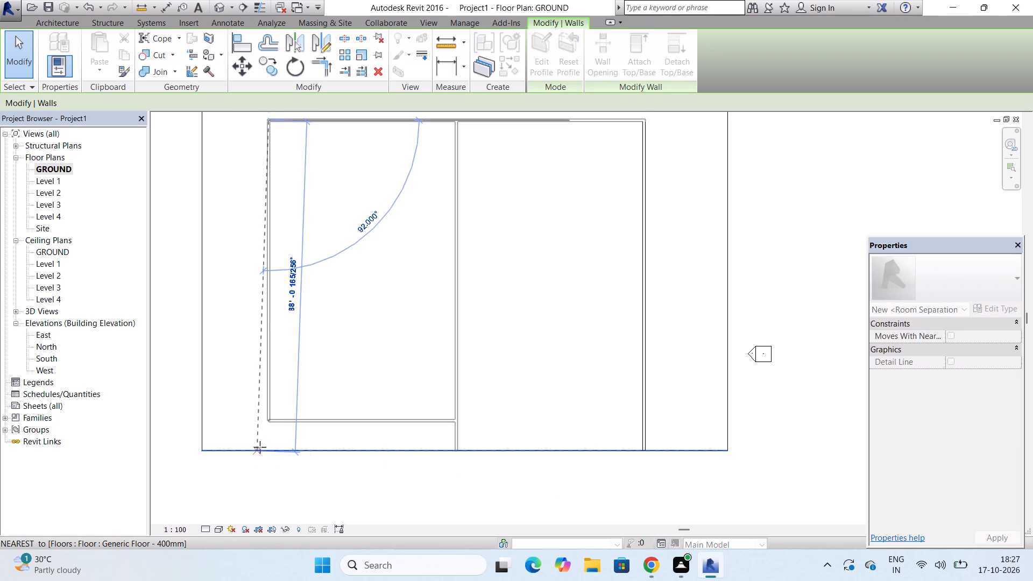
pyautogui.moveTo(260, 447); pyautogui.dragTo(270, 454)
pyautogui.press('Escape')
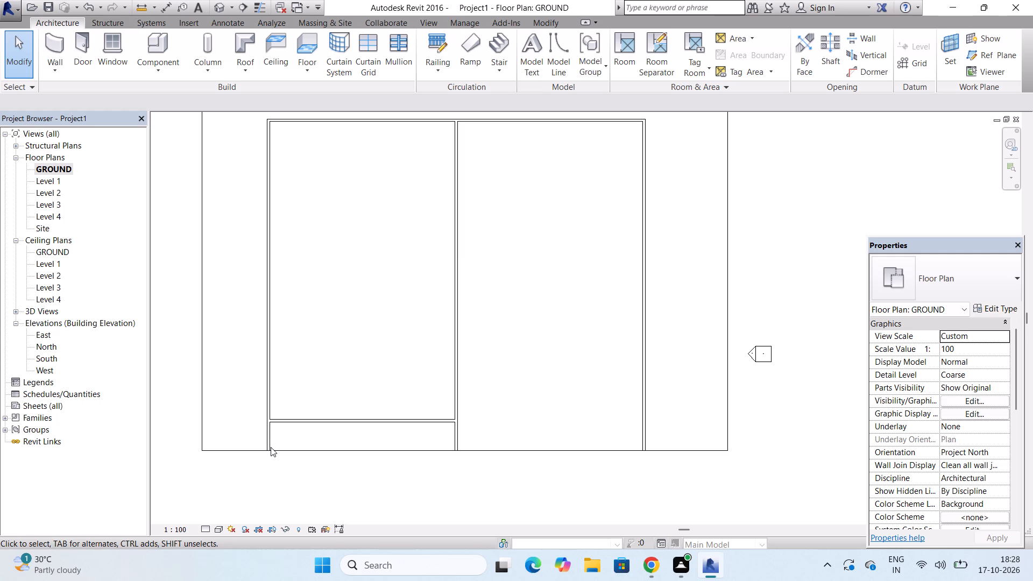
# Draw a rectangular Generic - 9" wall enclosure, 16' by 22' 6", southeast from the dividing wall's midpoint, and dismiss the licence notice.
pyautogui.scroll(-2, 265, 400)
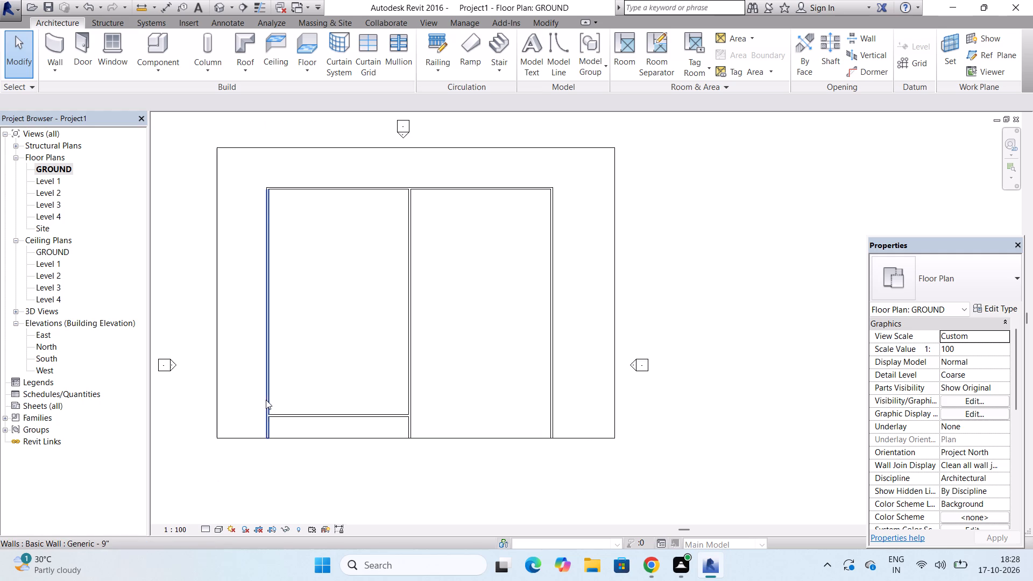
pyautogui.scroll(-1, 266, 400)
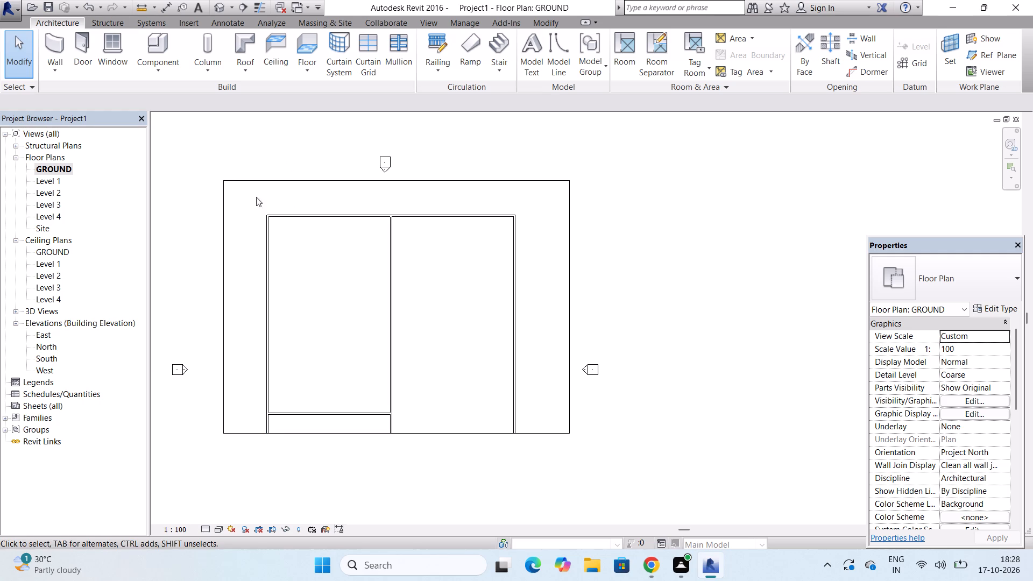
pyautogui.click(60, 46)
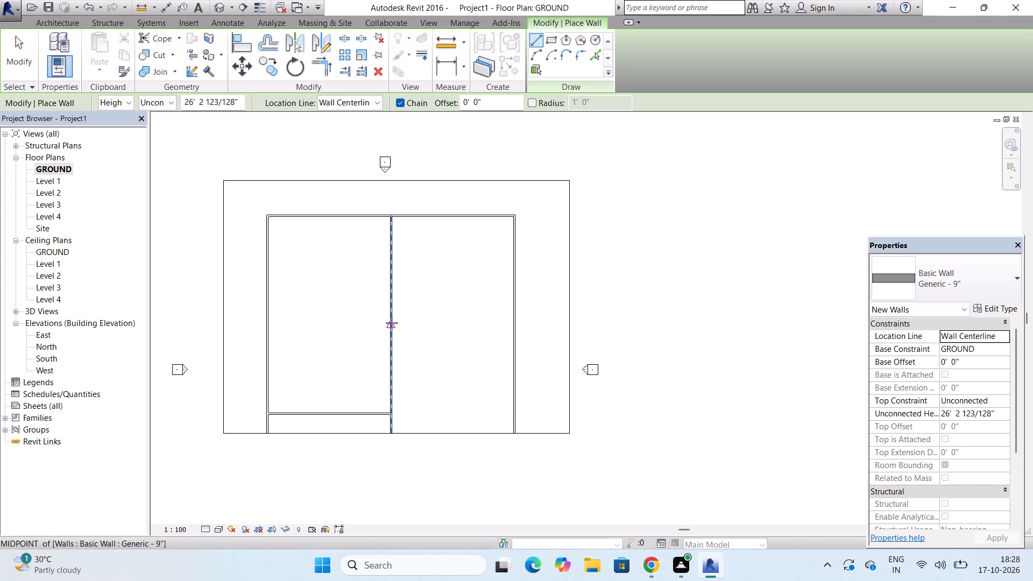
pyautogui.click(392, 323)
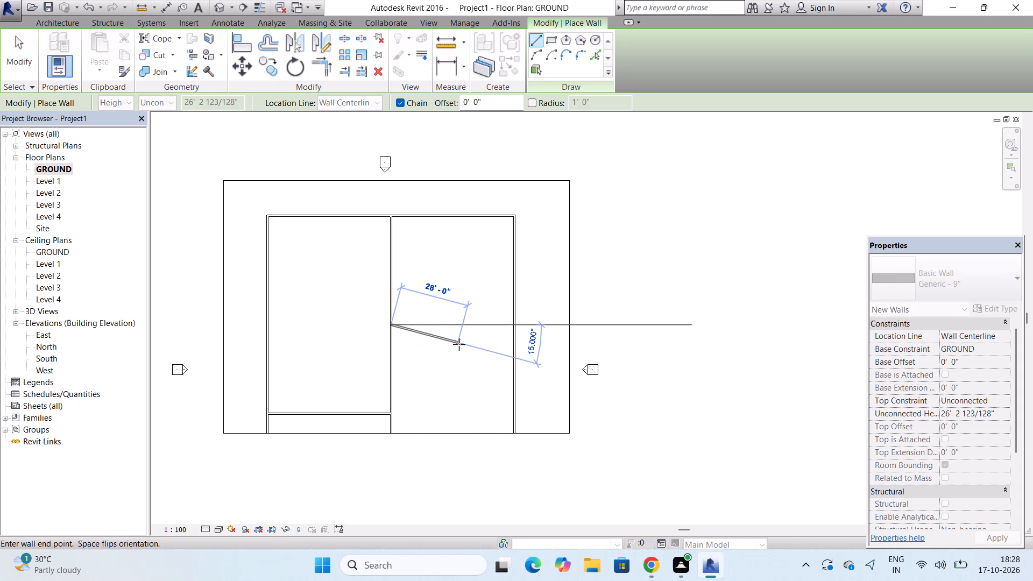
pyautogui.press('Escape')
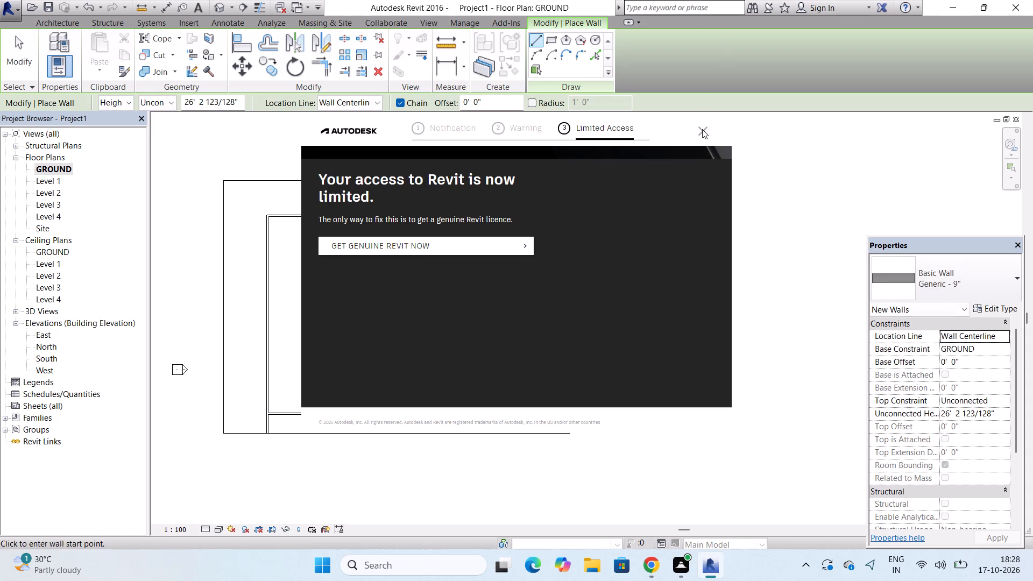
pyautogui.click(703, 125)
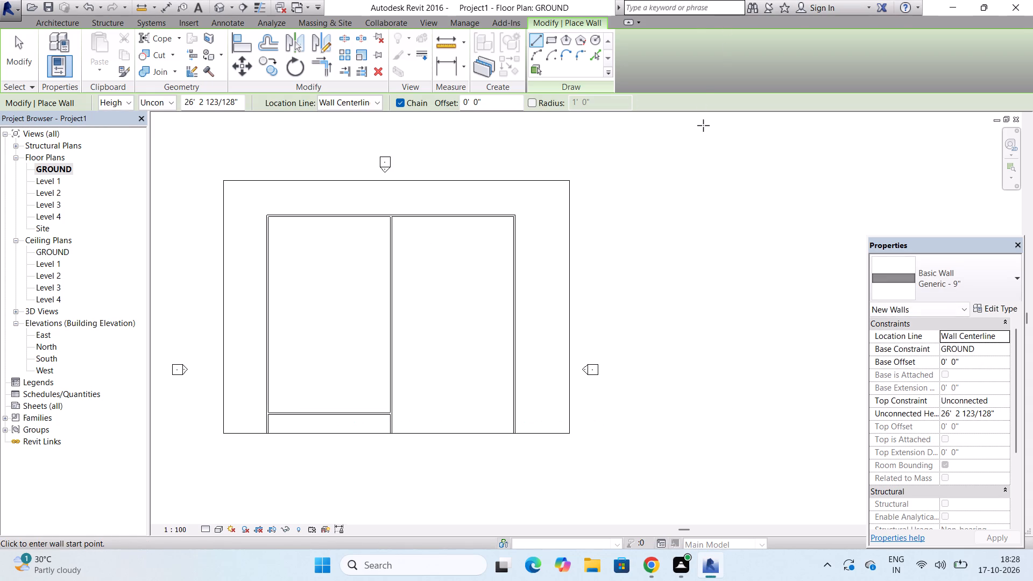
pyautogui.click(547, 41)
pyautogui.click(394, 327)
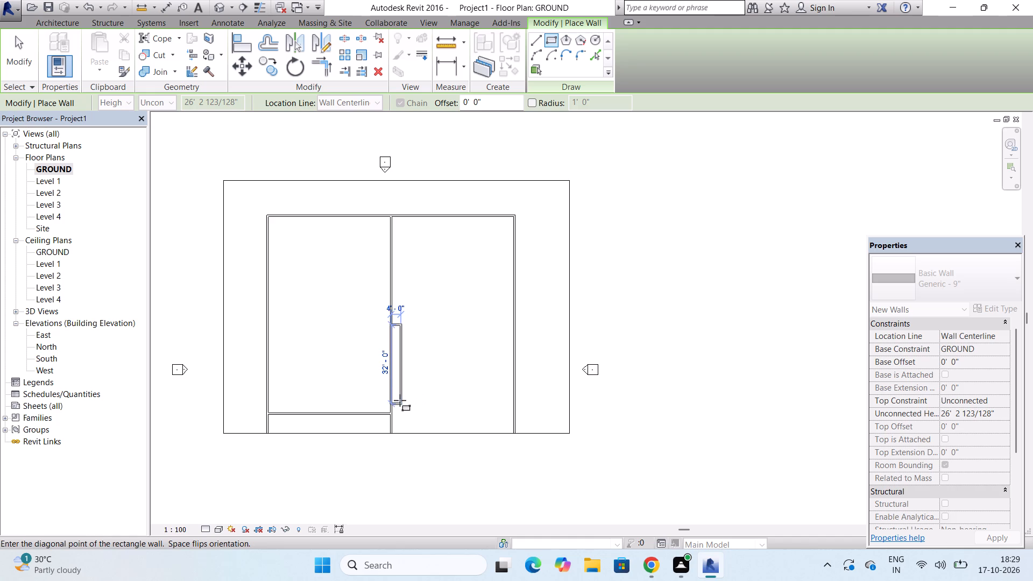
pyautogui.scroll(5, 394, 420)
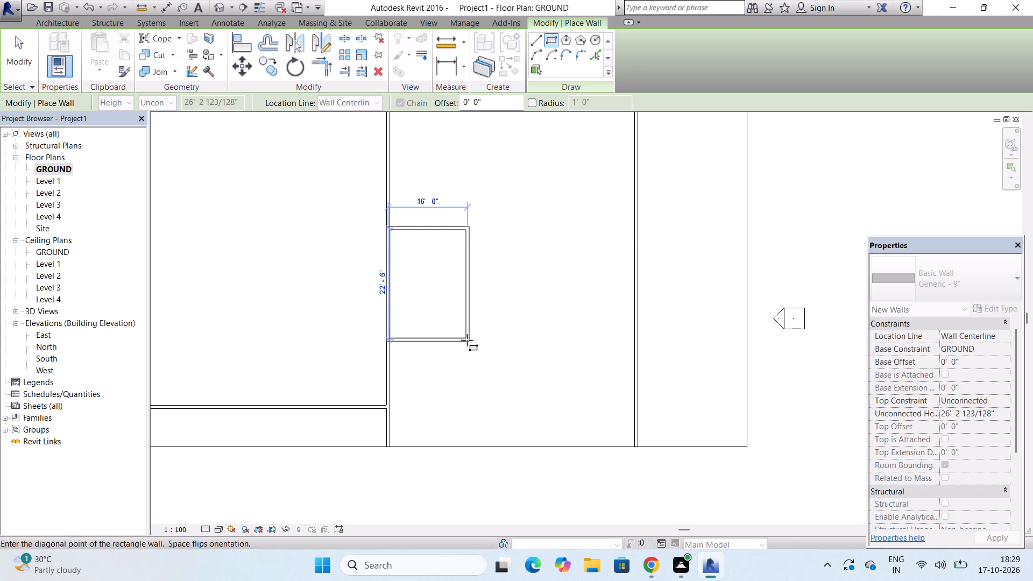
pyautogui.click(467, 340)
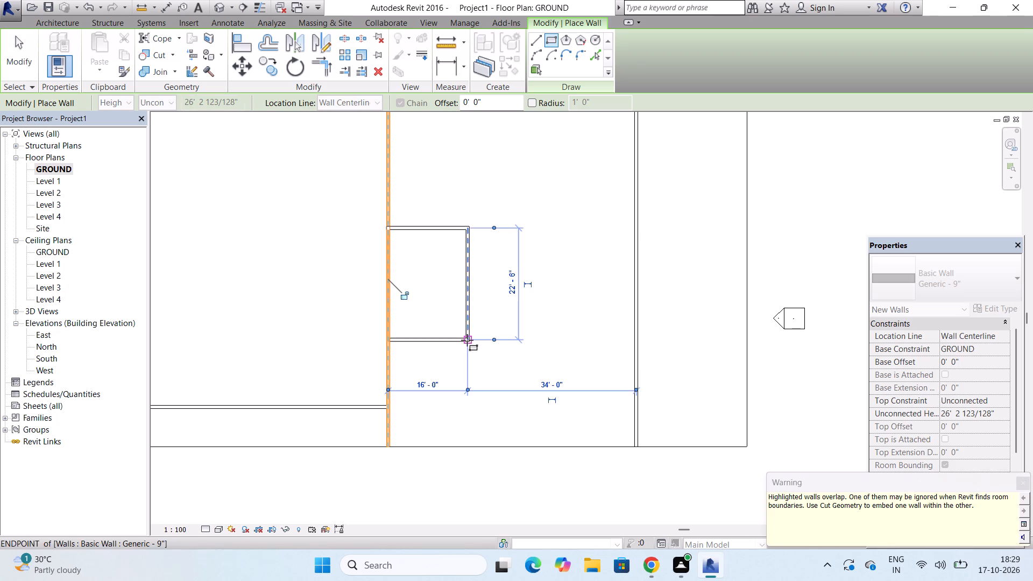
pyautogui.click(467, 340)
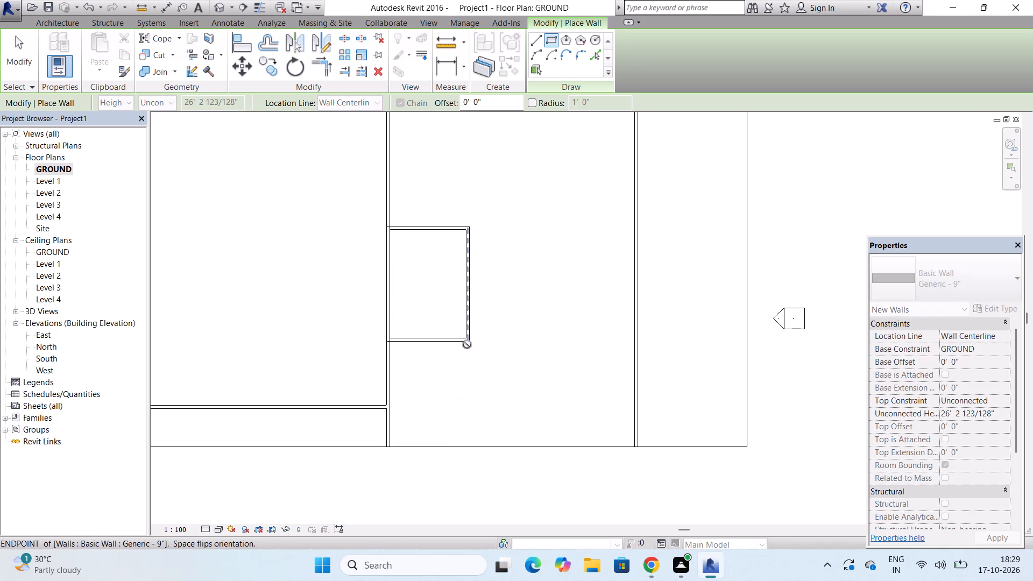
pyautogui.press('Escape')
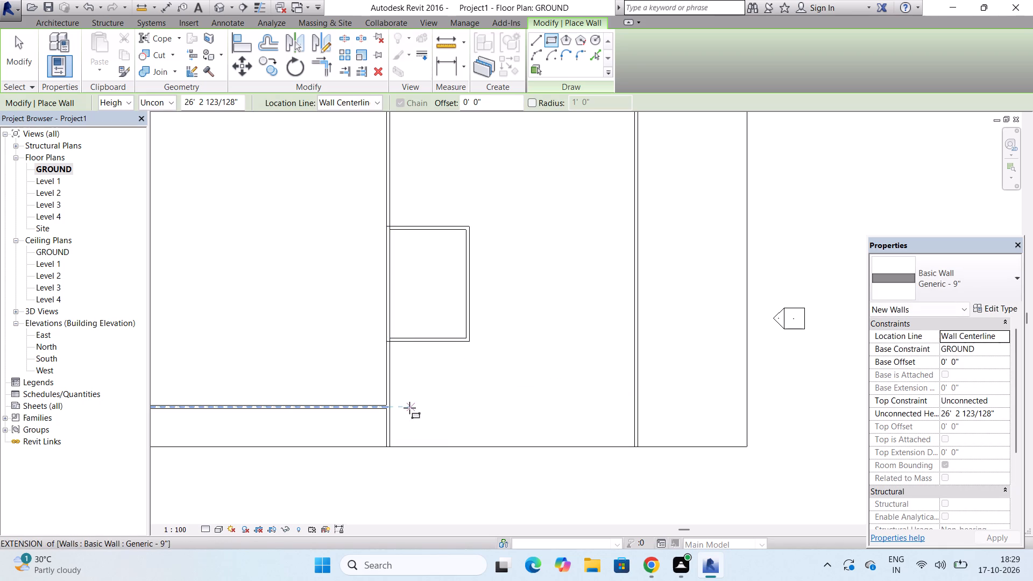
pyautogui.press('Escape')
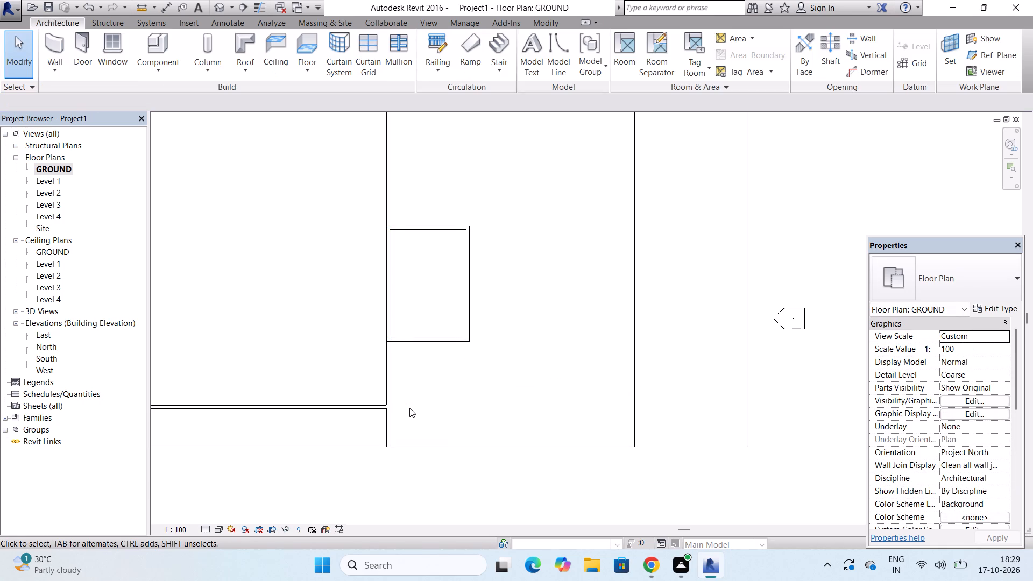
# Move the east-west wall west of the dividing wall 12' 6" north toward the enclosure's southwest corner, and dismiss the licence notice.
pyautogui.click(375, 406)
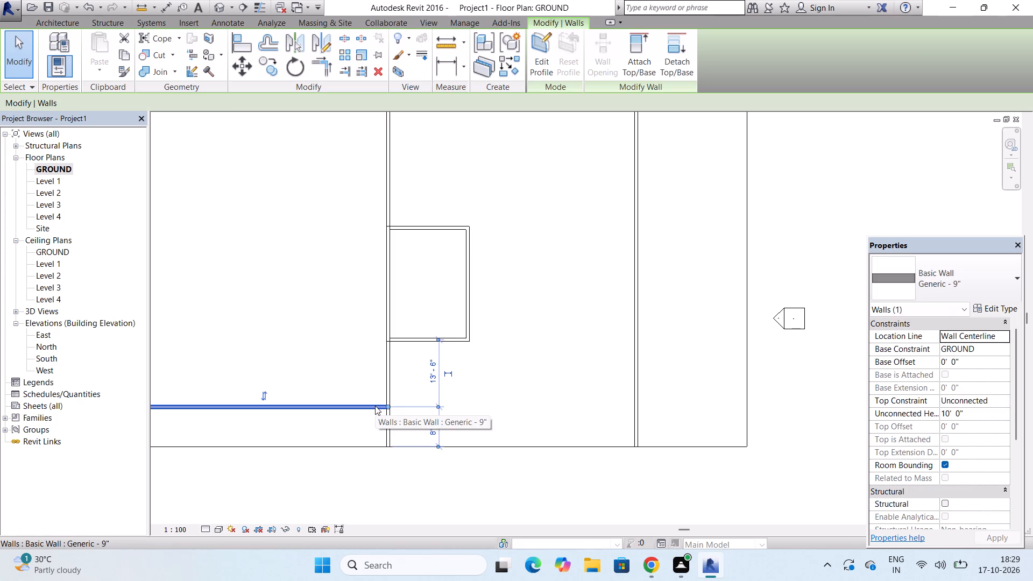
pyautogui.click(411, 338)
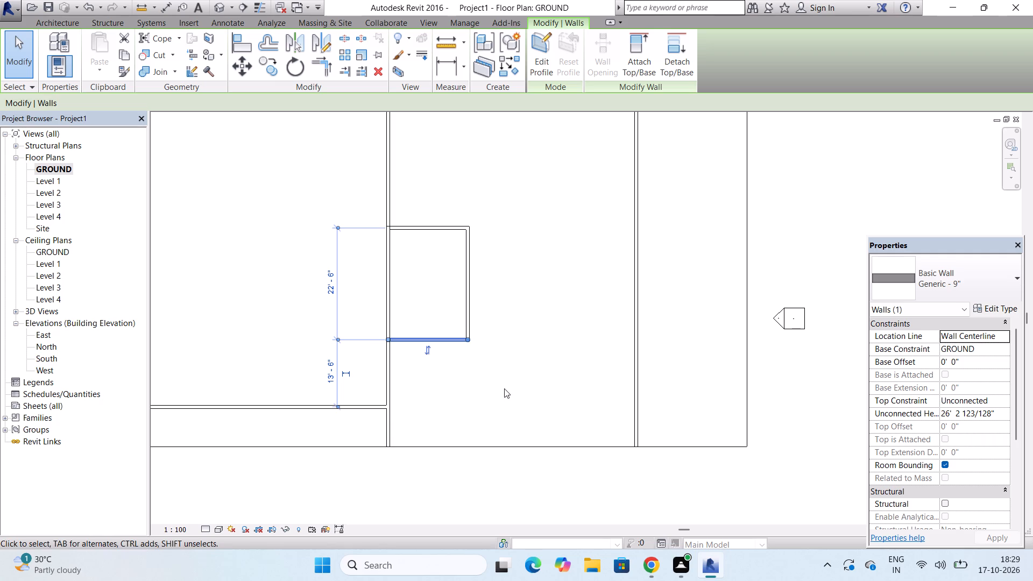
pyautogui.press('Escape')
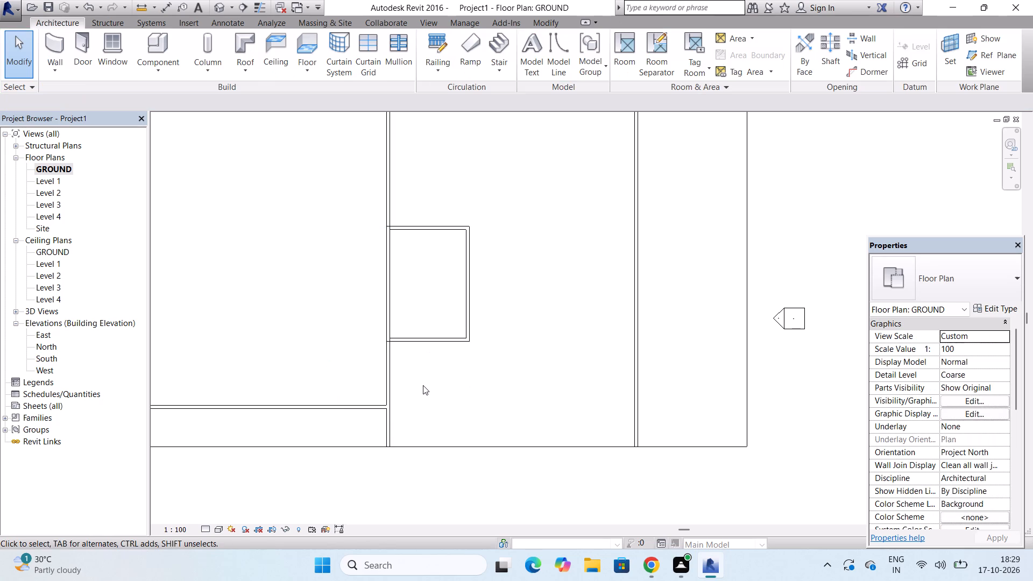
pyautogui.click(367, 404)
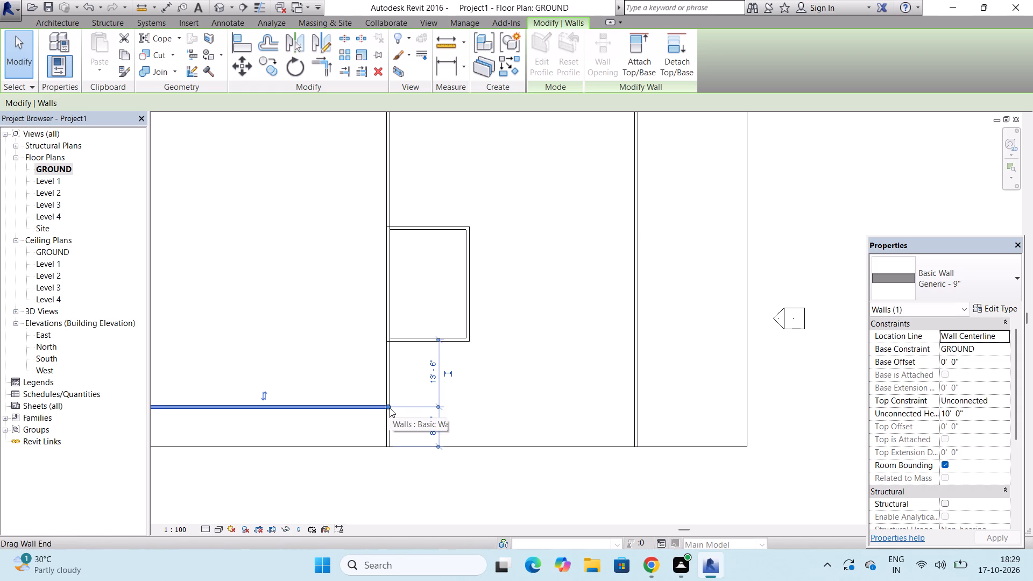
pyautogui.click(242, 67)
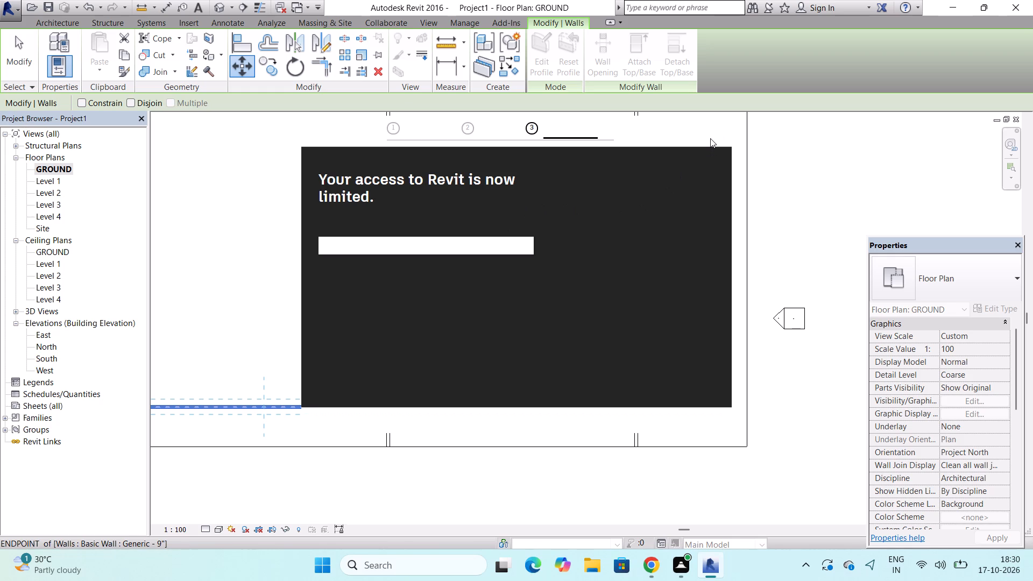
pyautogui.click(704, 134)
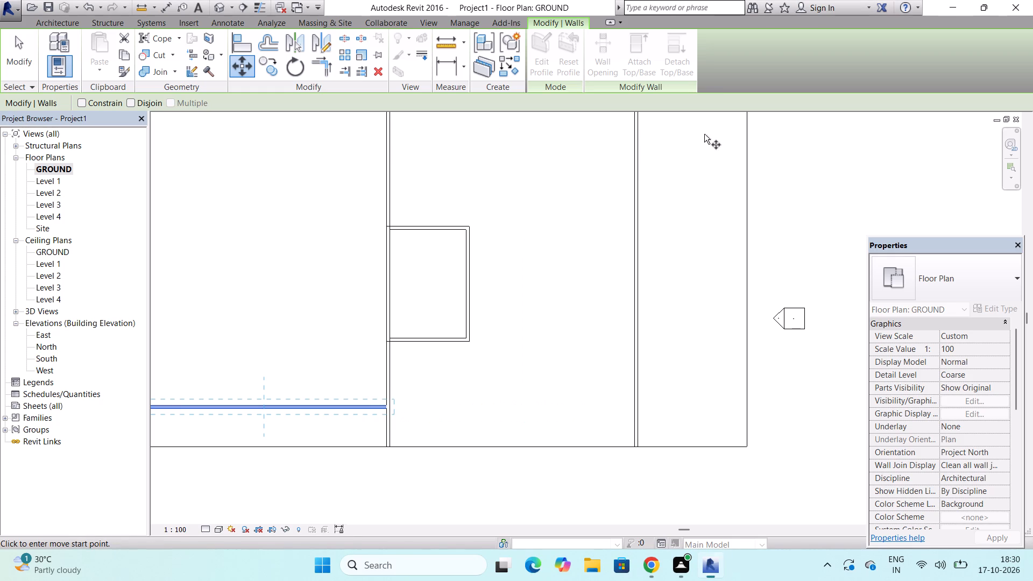
pyautogui.click(385, 406)
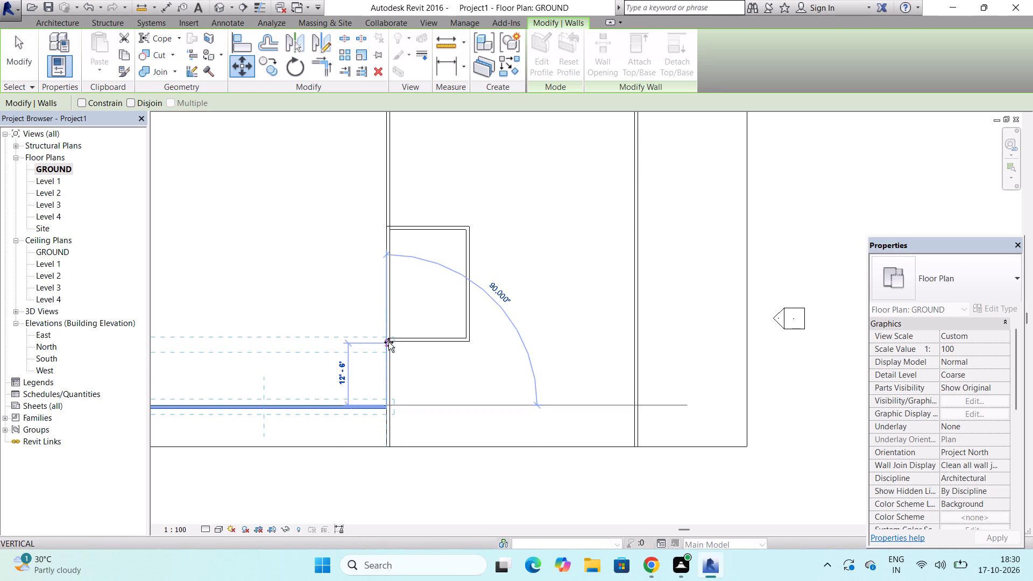
pyautogui.click(388, 342)
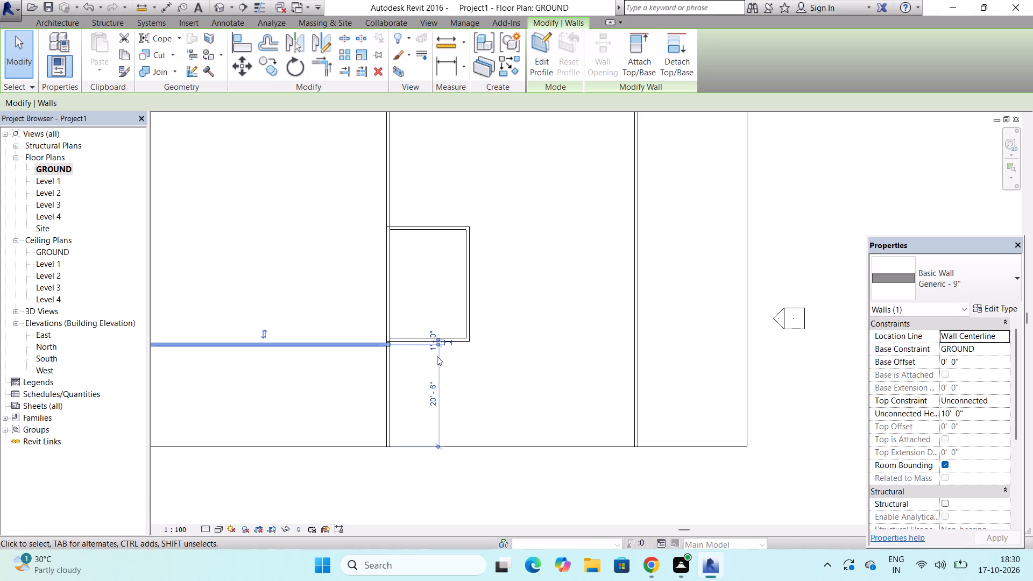
# Move the same wall another 1' north so it lines up with the enclosure's south wall, and clear the selection.
pyautogui.scroll(9, 405, 347)
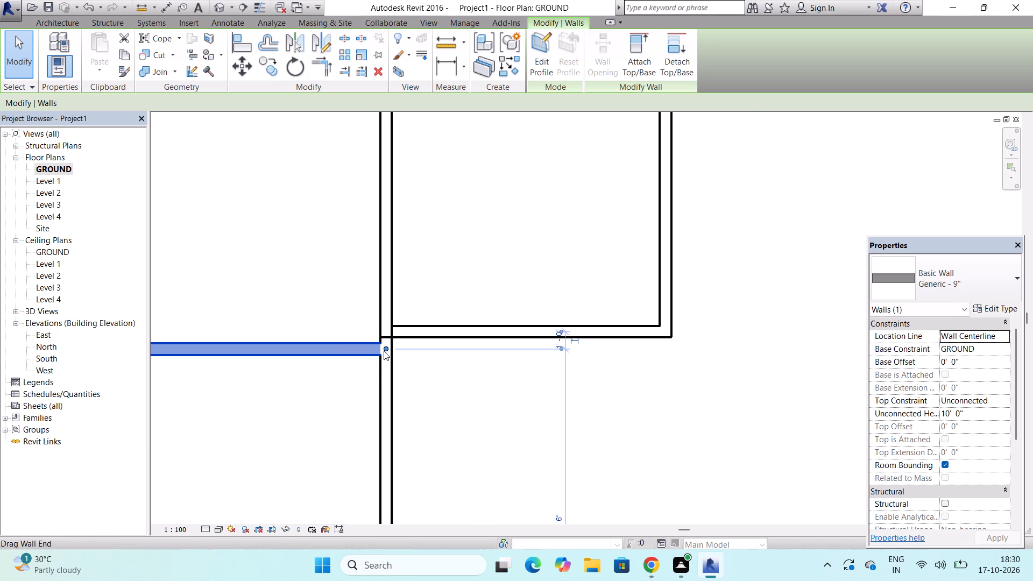
pyautogui.moveTo(385, 346); pyautogui.dragTo(409, 332)
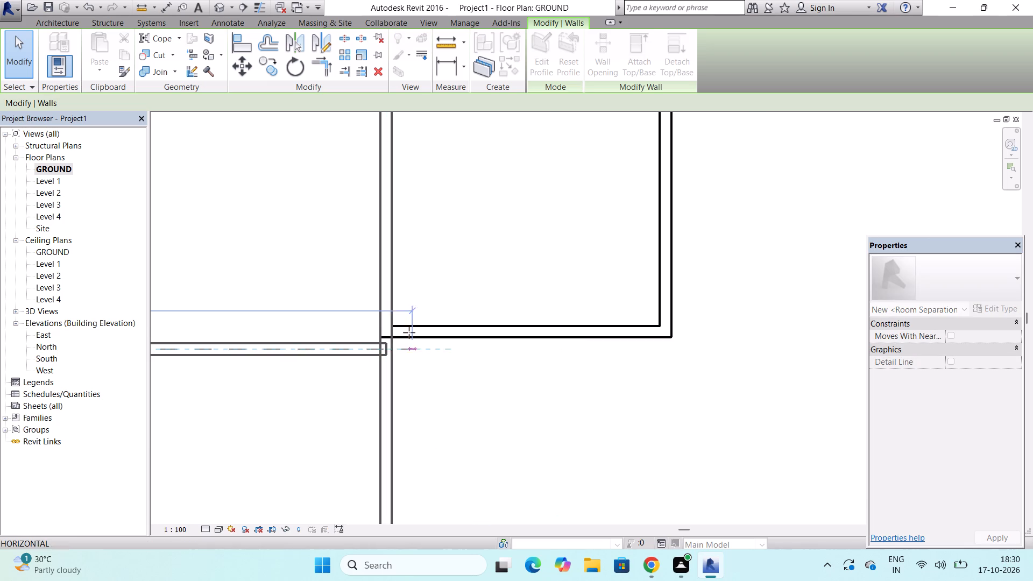
pyautogui.moveTo(409, 332); pyautogui.dragTo(386, 357)
pyautogui.scroll(-7, 386, 357)
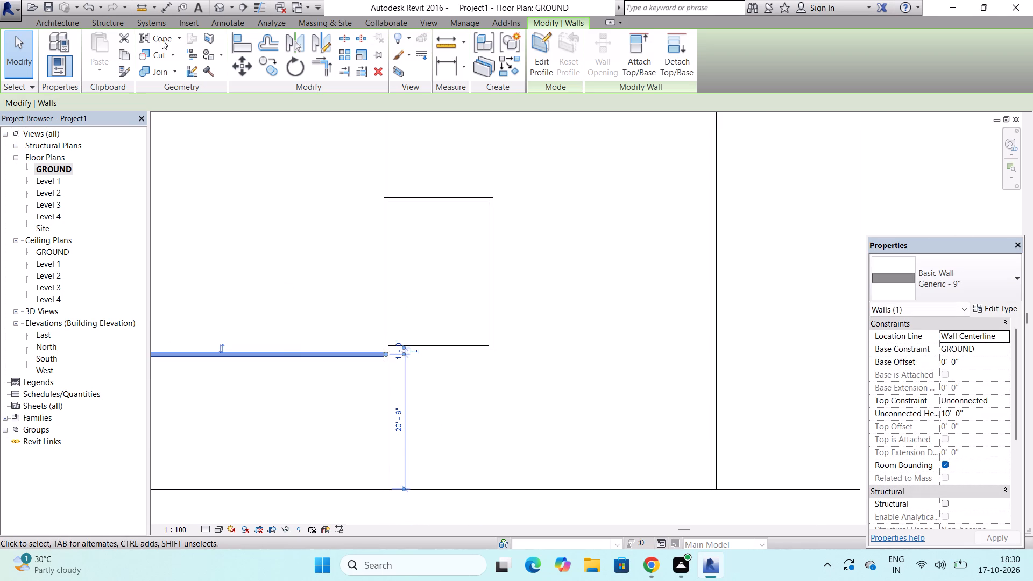
pyautogui.click(240, 69)
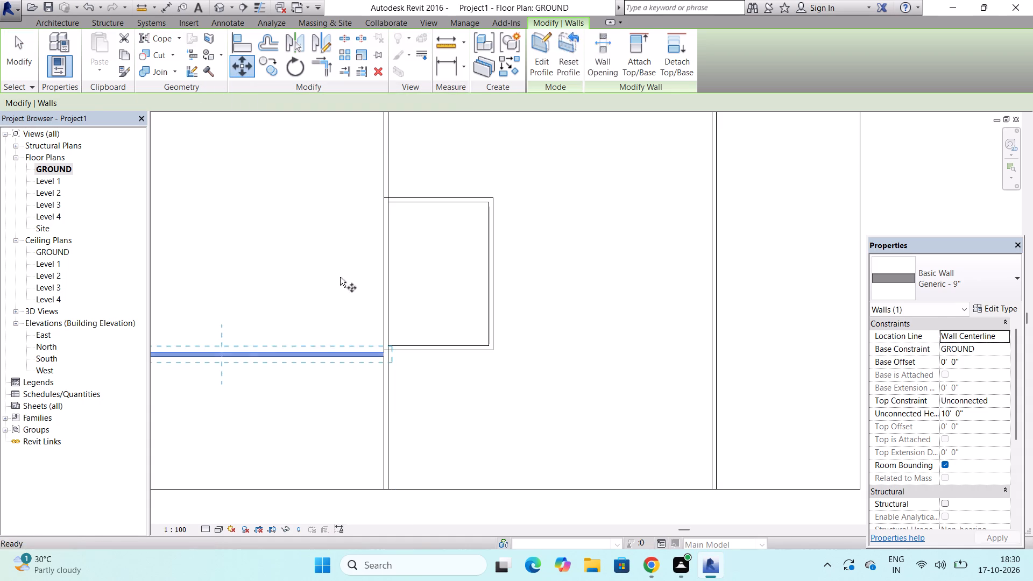
pyautogui.scroll(8, 368, 360)
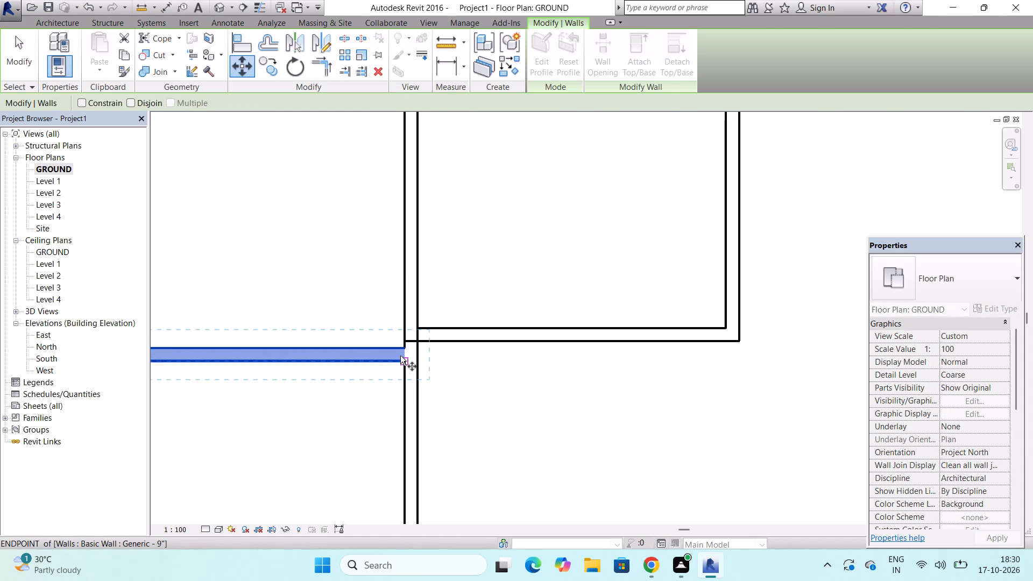
pyautogui.click(410, 356)
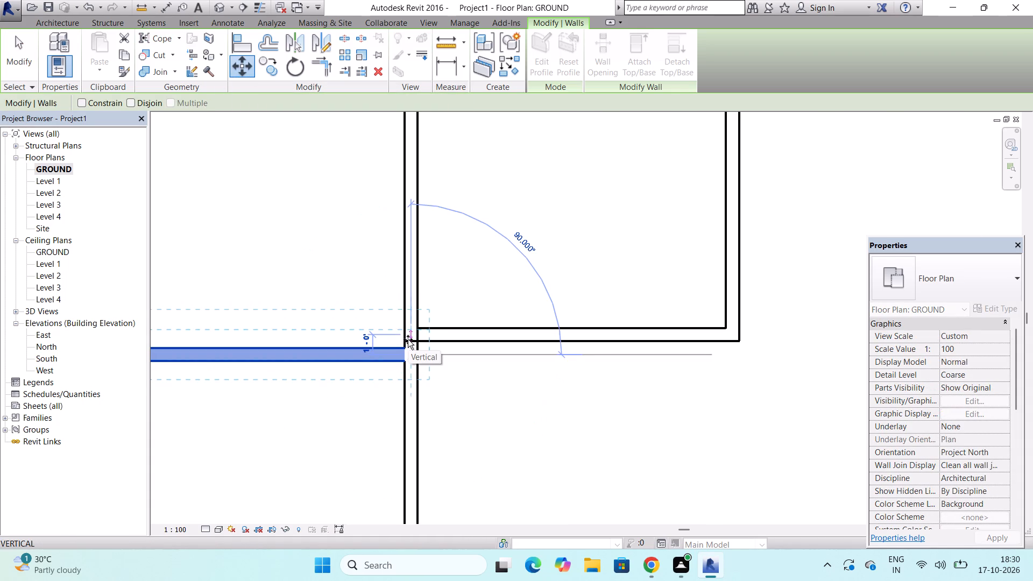
pyautogui.click(408, 336)
pyautogui.scroll(-4, 408, 336)
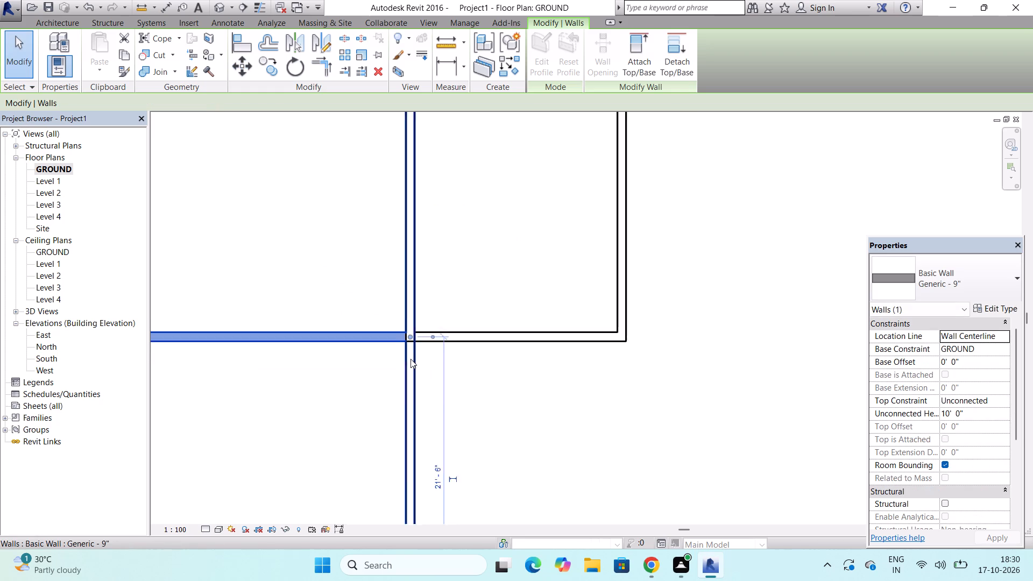
pyautogui.scroll(-8, 411, 359)
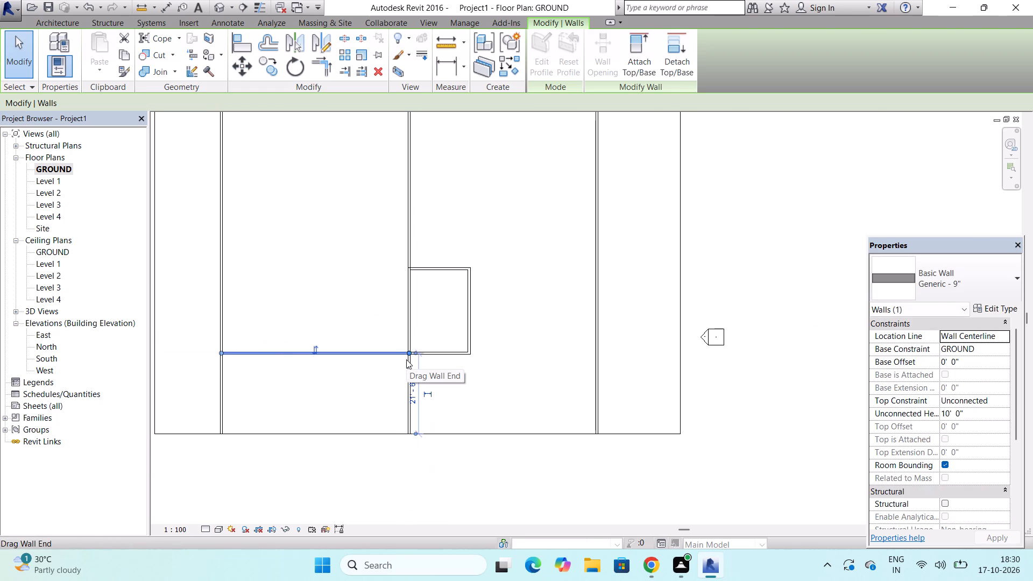
pyautogui.press('Escape')
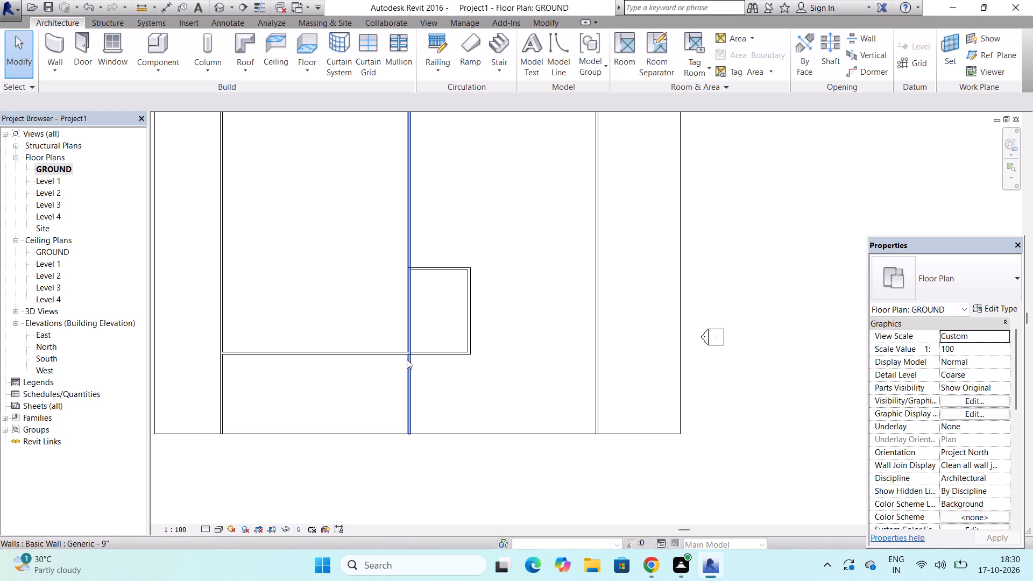
# Move the enclosure's north wall northward to 7' 6" from the building's north wall, stretching the enclosure to 59' long.
pyautogui.scroll(-2, 414, 359)
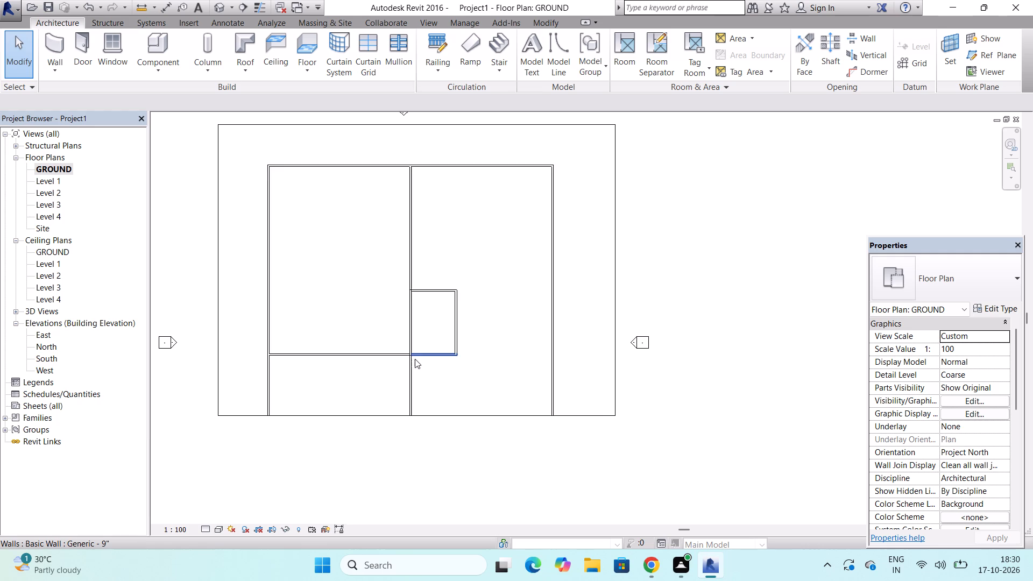
pyautogui.scroll(-1, 415, 359)
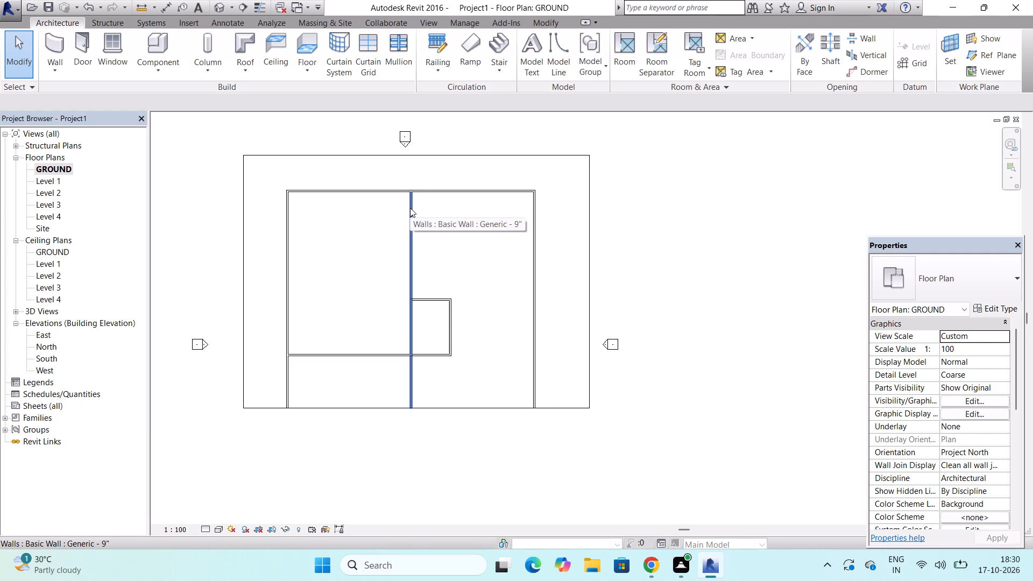
pyautogui.click(431, 296)
pyautogui.scroll(2, 433, 304)
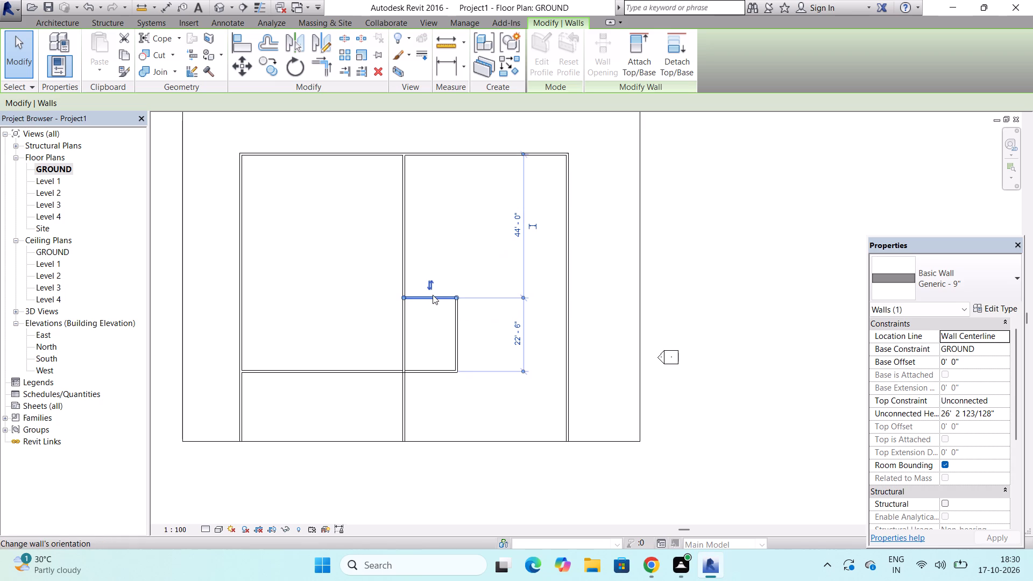
pyautogui.moveTo(433, 297); pyautogui.dragTo(435, 270)
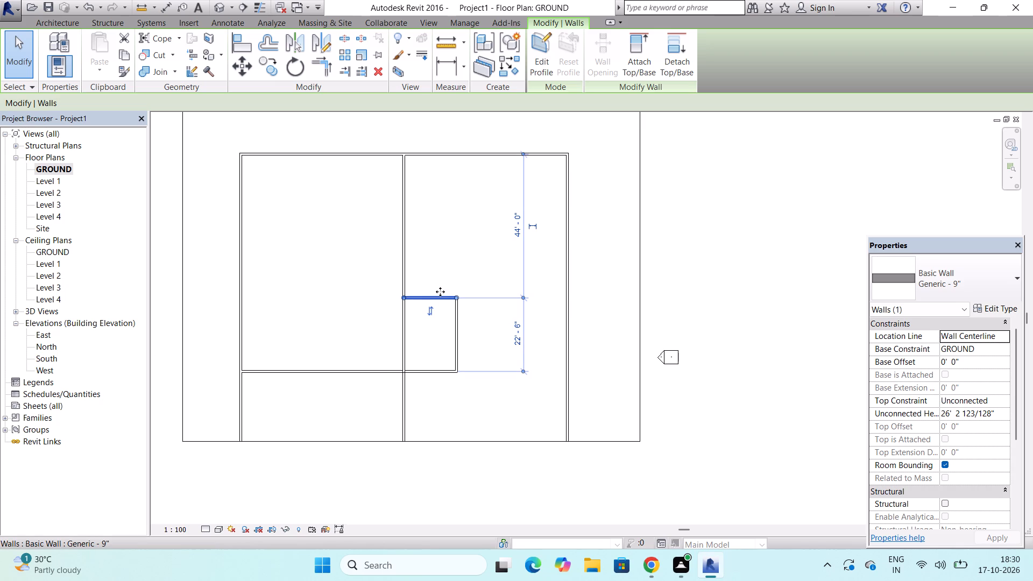
pyautogui.moveTo(441, 296); pyautogui.dragTo(420, 177)
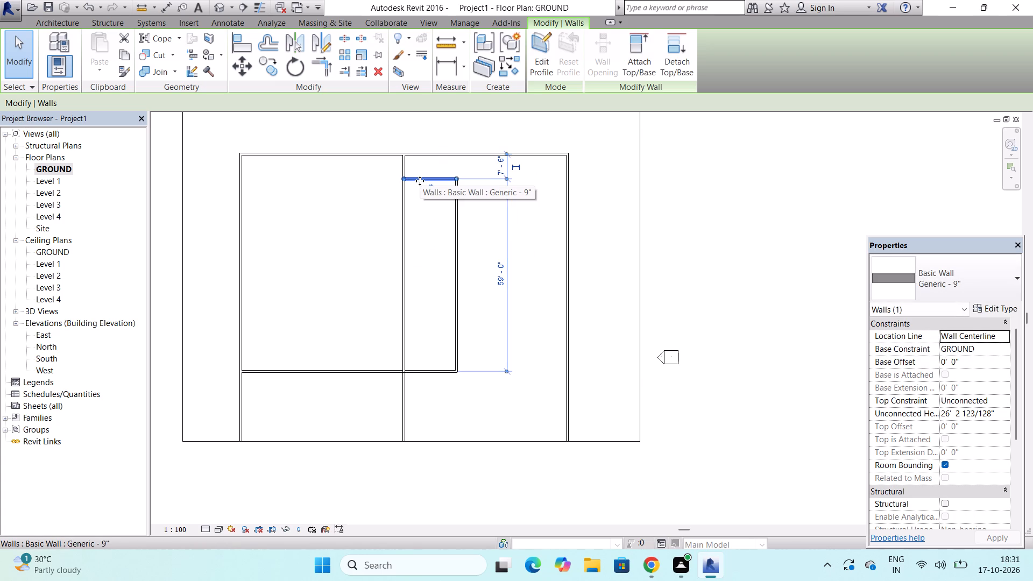
# Delete the enclosure's north wall and its west wall overlapping the dividing wall, dismissing the licence notice.
pyautogui.press('Delete')
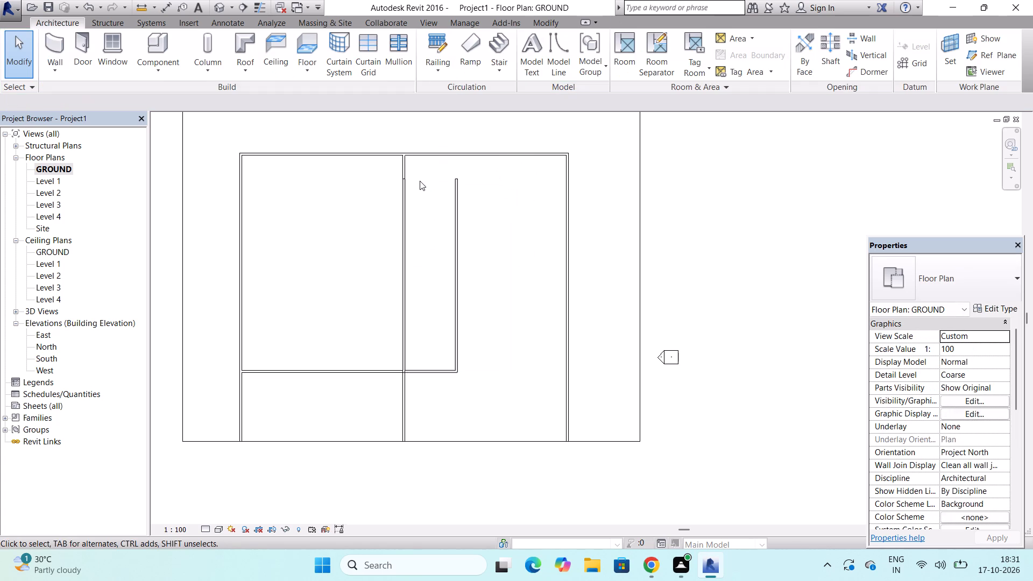
pyautogui.click(405, 178)
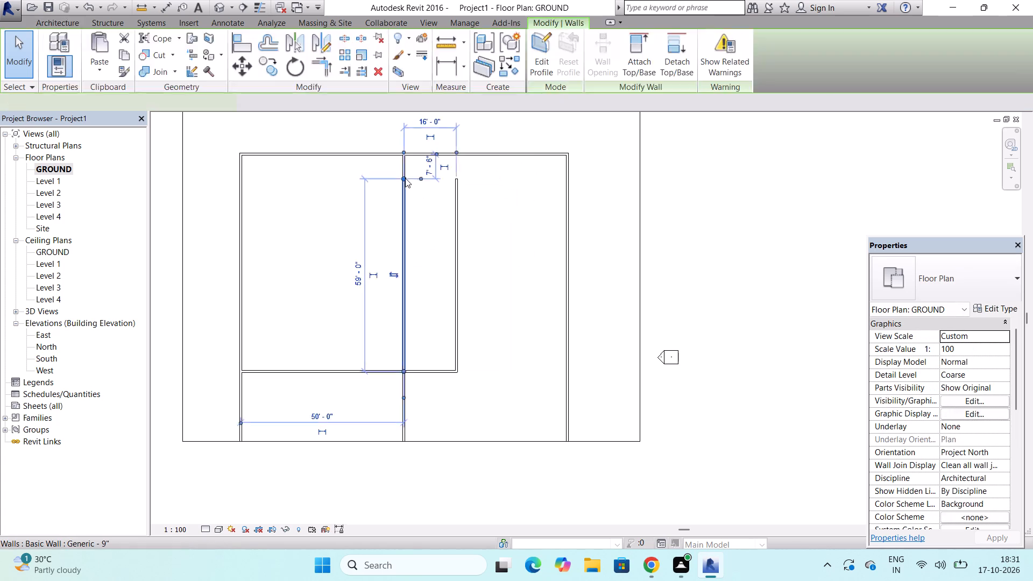
pyautogui.scroll(2, 405, 178)
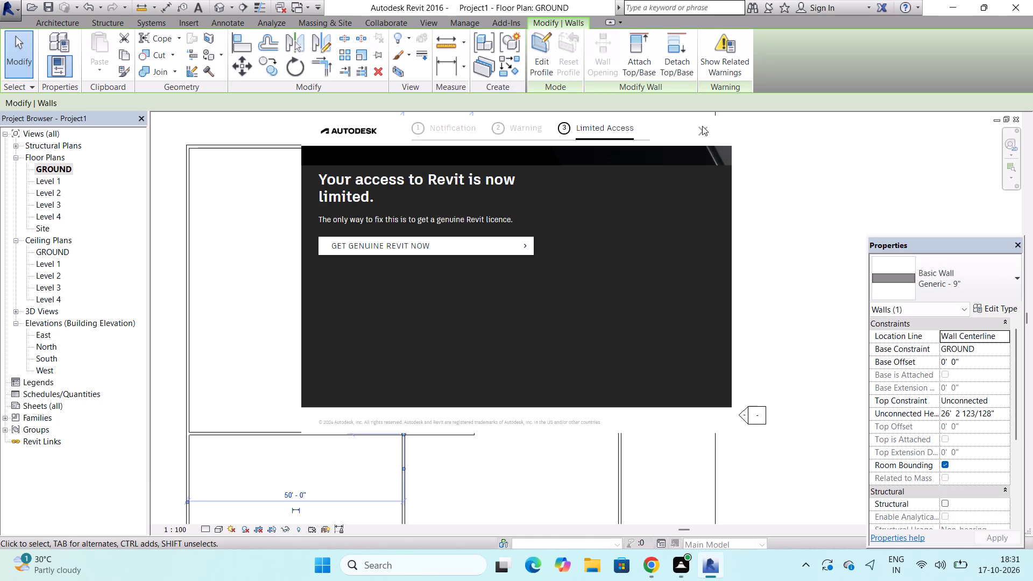
pyautogui.click(702, 126)
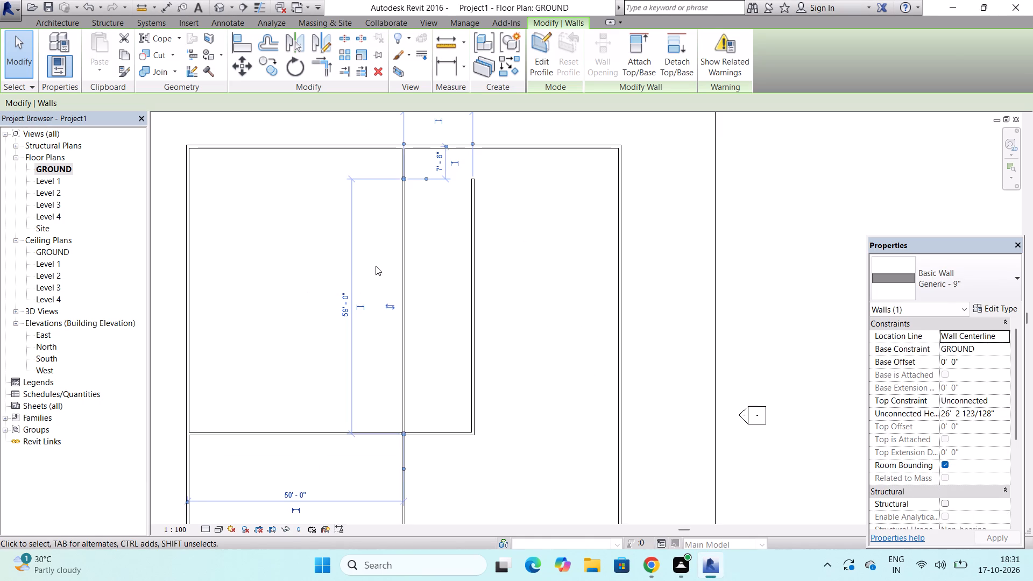
pyautogui.press('Delete')
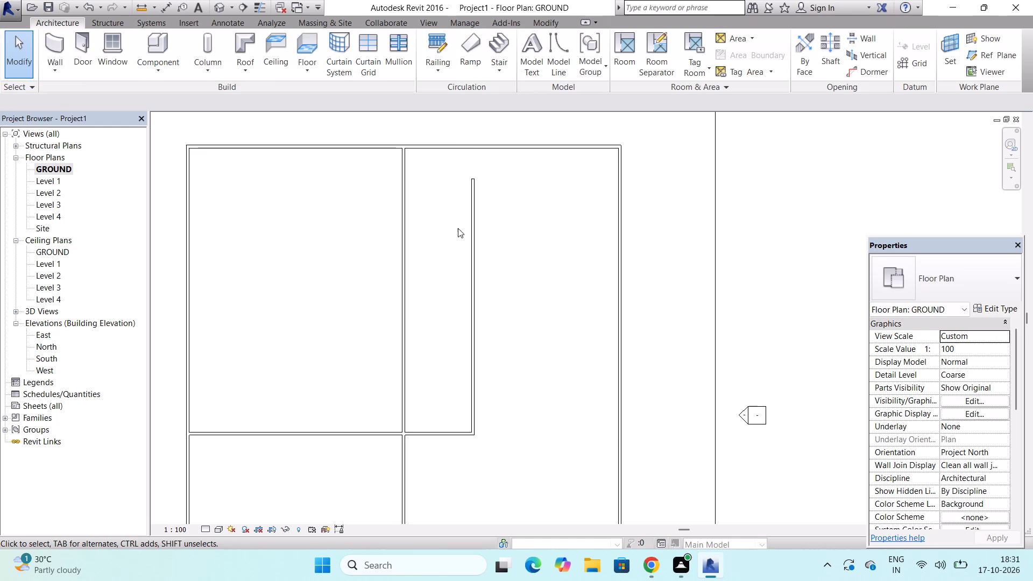
# Extend the enclosure's east wall northward to meet the building's north wall, and clear the selection.
pyautogui.click(472, 197)
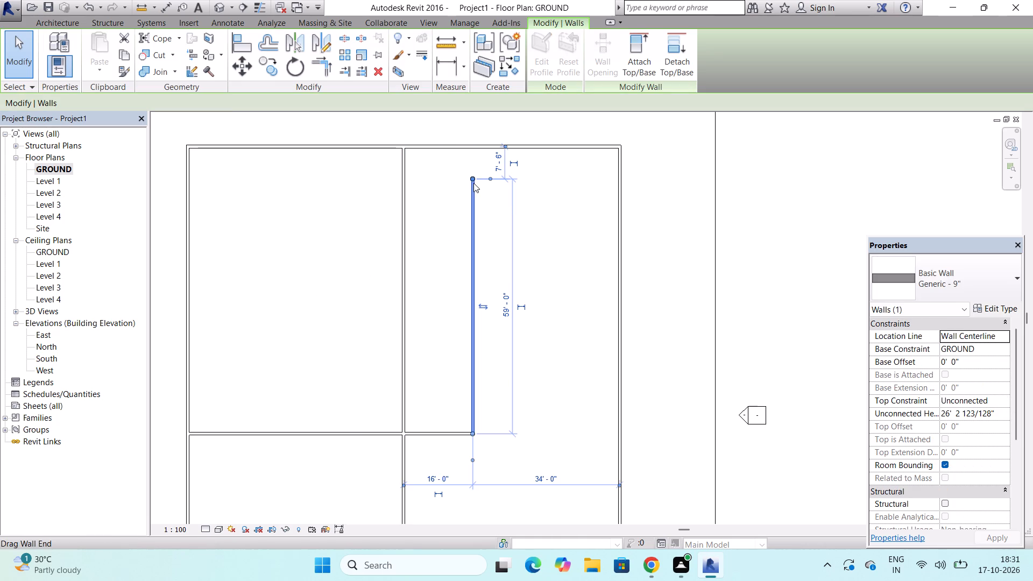
pyautogui.moveTo(471, 177); pyautogui.dragTo(472, 158)
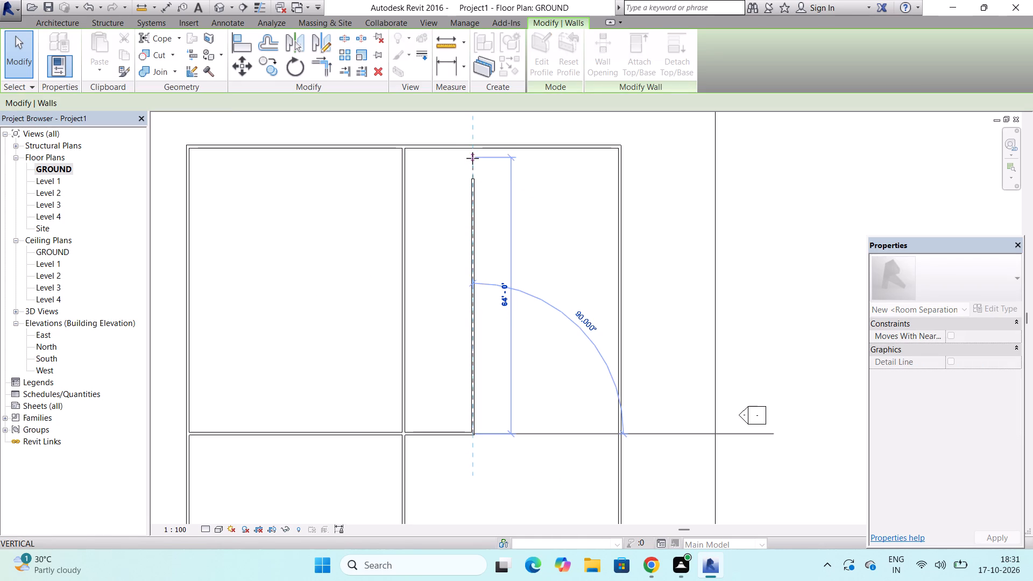
pyautogui.moveTo(472, 158); pyautogui.dragTo(473, 148)
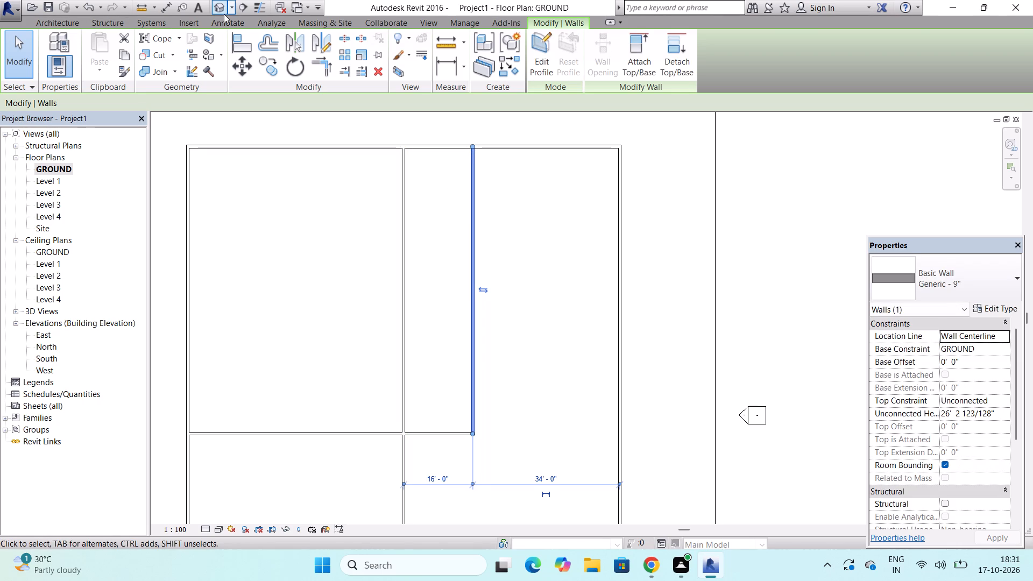
pyautogui.click(651, 223)
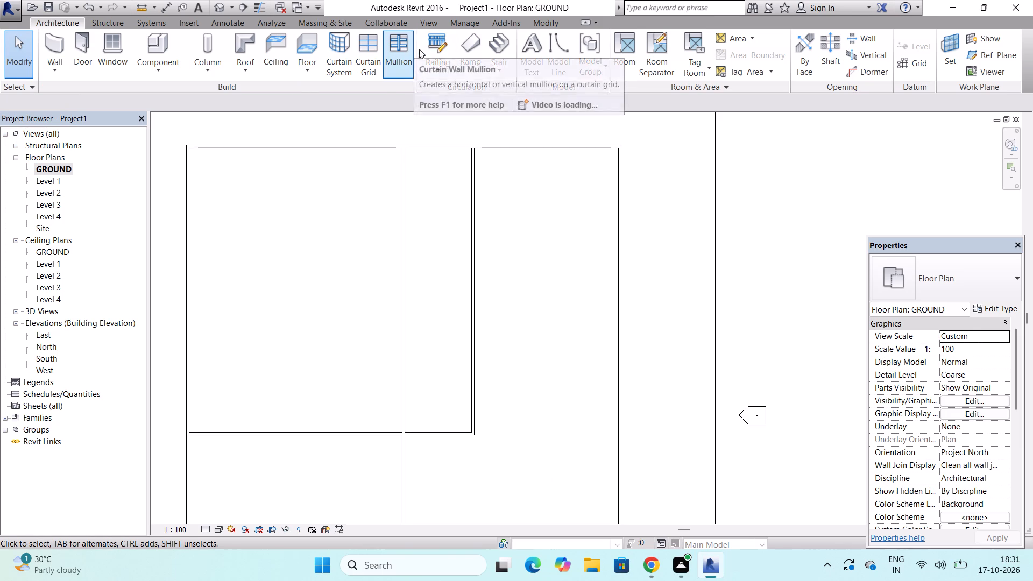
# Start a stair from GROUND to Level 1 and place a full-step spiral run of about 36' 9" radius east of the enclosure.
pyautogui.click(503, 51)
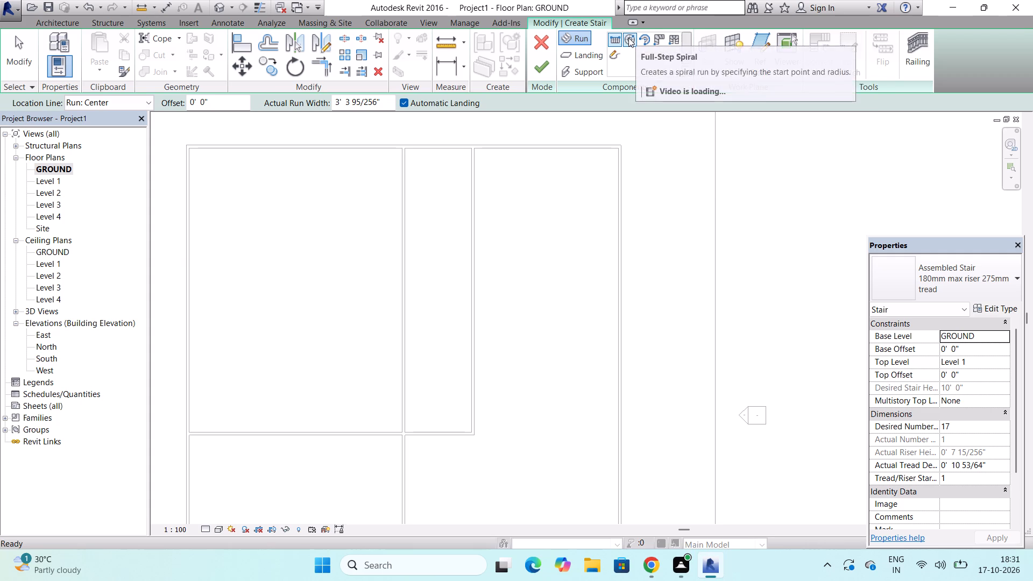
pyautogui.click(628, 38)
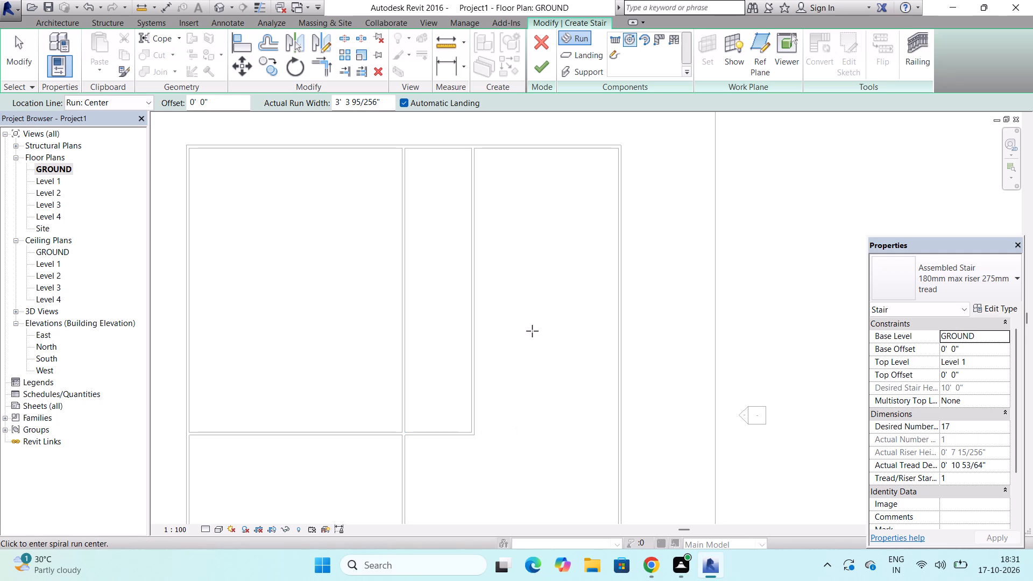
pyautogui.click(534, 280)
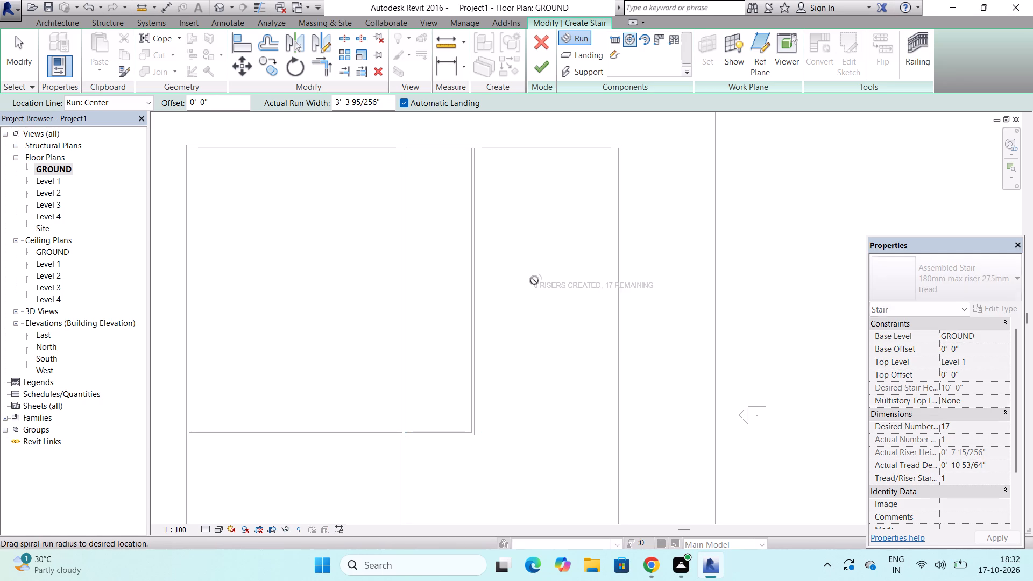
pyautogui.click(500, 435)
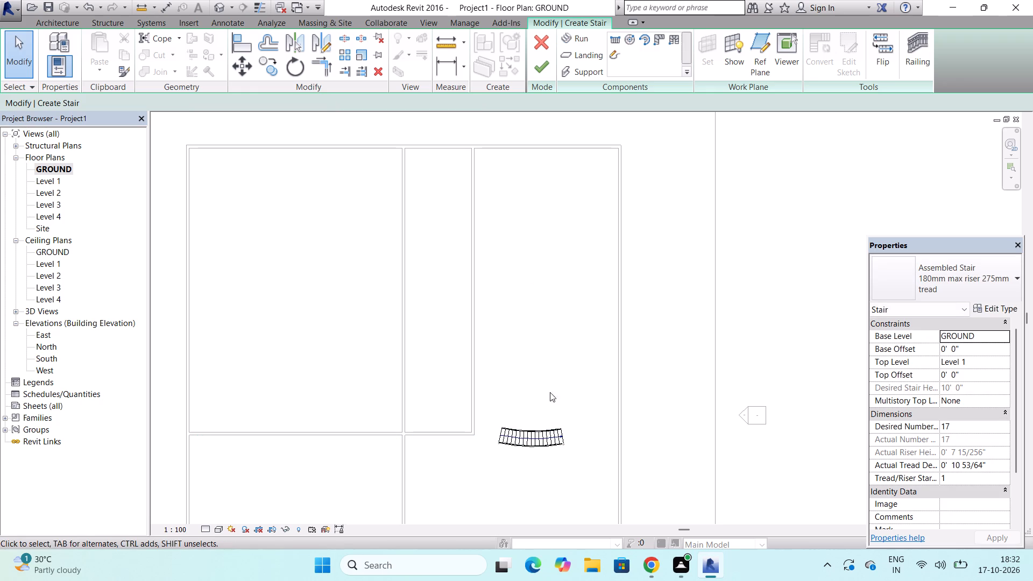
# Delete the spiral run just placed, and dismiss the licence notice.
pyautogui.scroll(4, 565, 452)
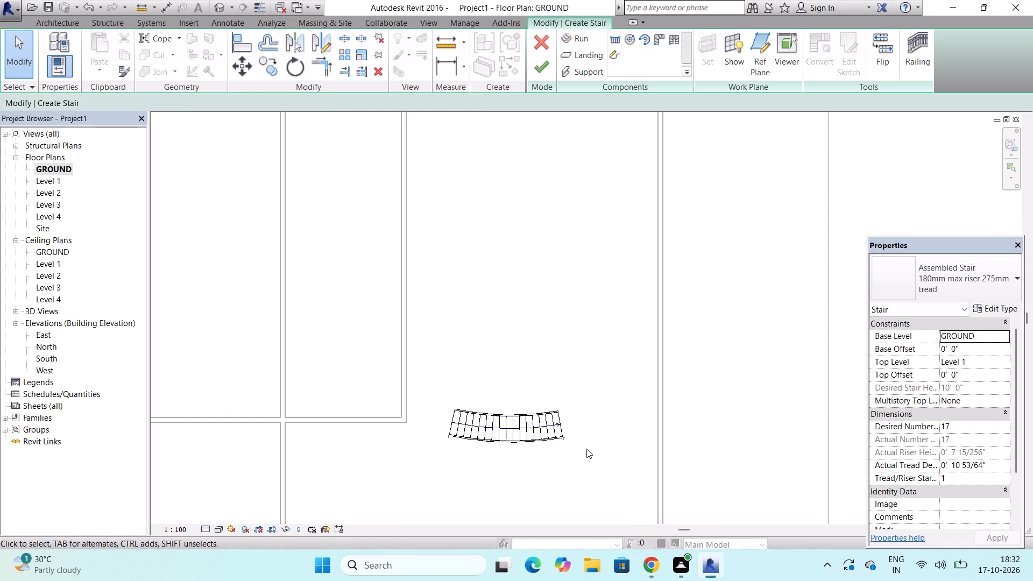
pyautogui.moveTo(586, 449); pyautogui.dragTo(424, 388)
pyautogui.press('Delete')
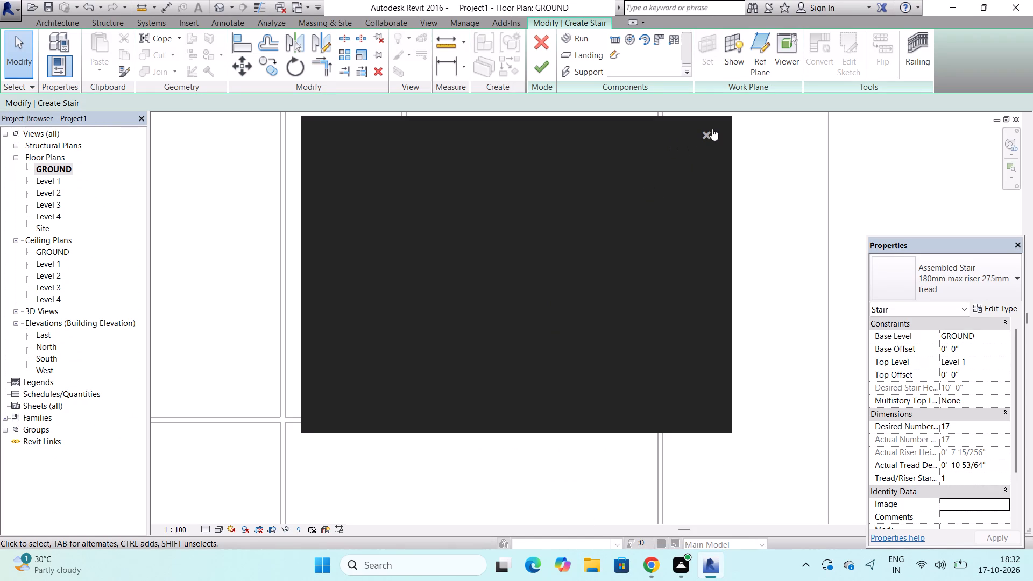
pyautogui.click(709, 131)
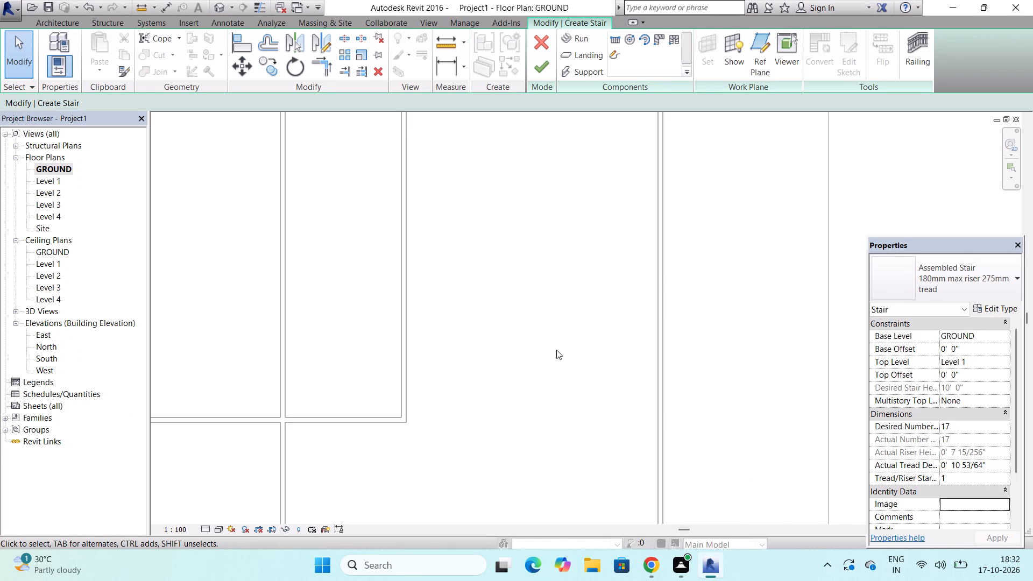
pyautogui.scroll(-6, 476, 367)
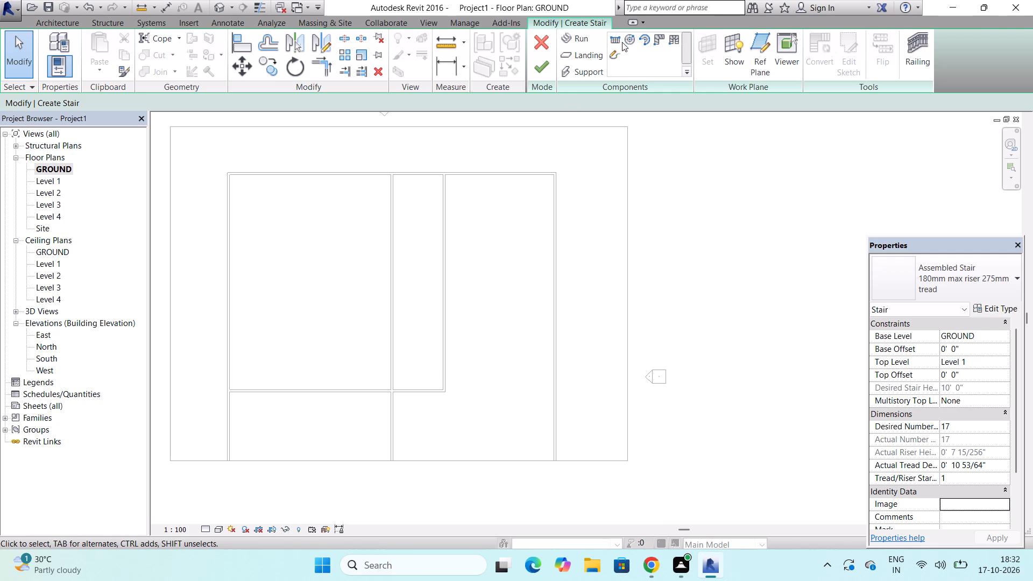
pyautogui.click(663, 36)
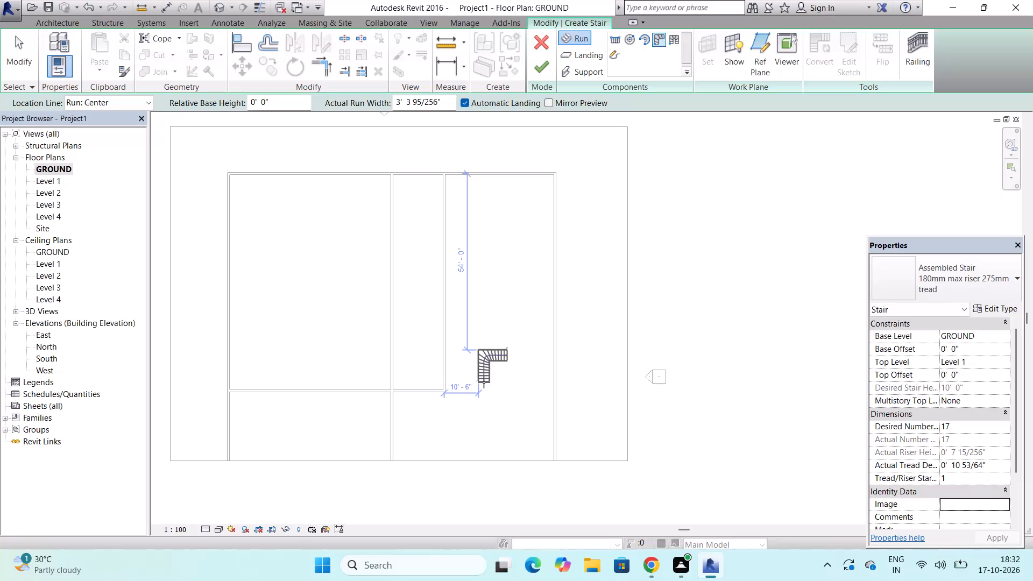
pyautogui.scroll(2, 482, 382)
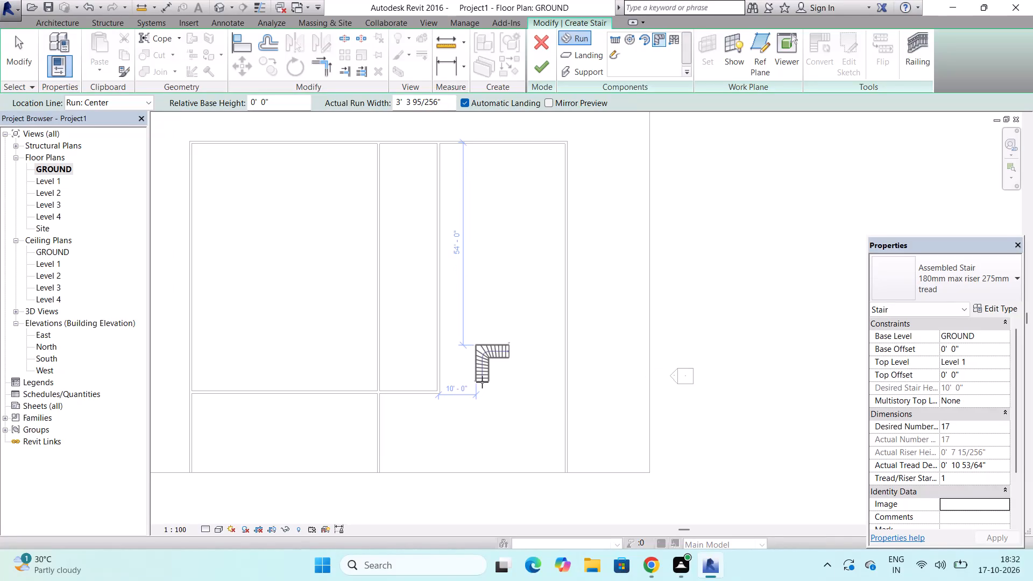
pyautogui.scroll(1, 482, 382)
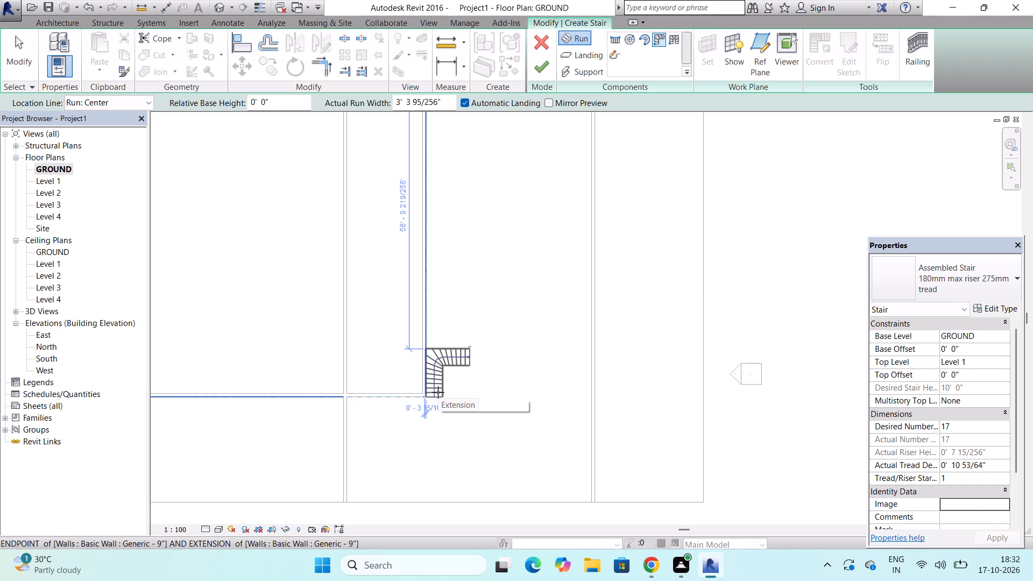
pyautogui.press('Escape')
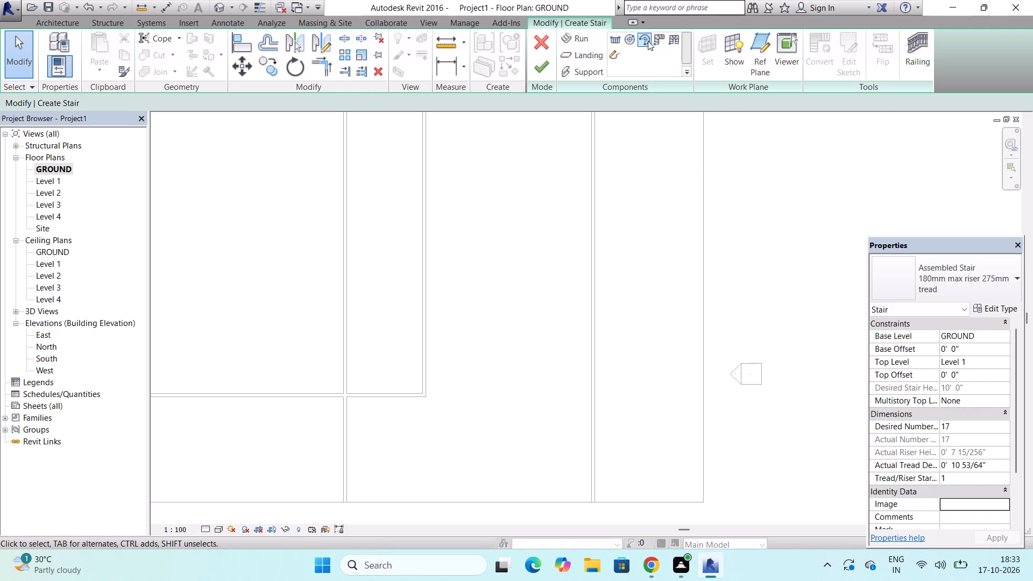
# Begin a sketched stair run with a start-end-radius arc as its boundary.
pyautogui.click(610, 54)
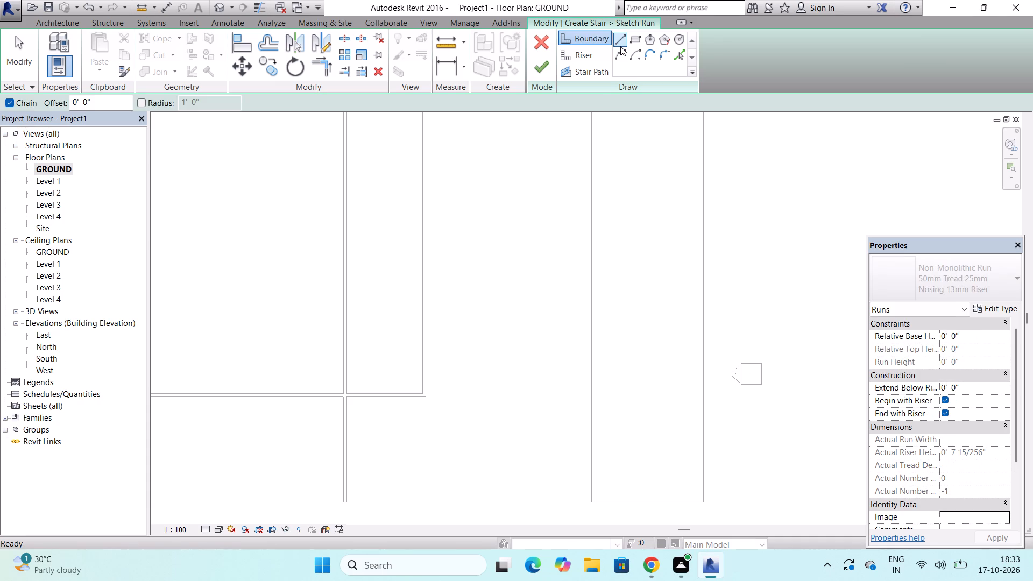
pyautogui.click(620, 53)
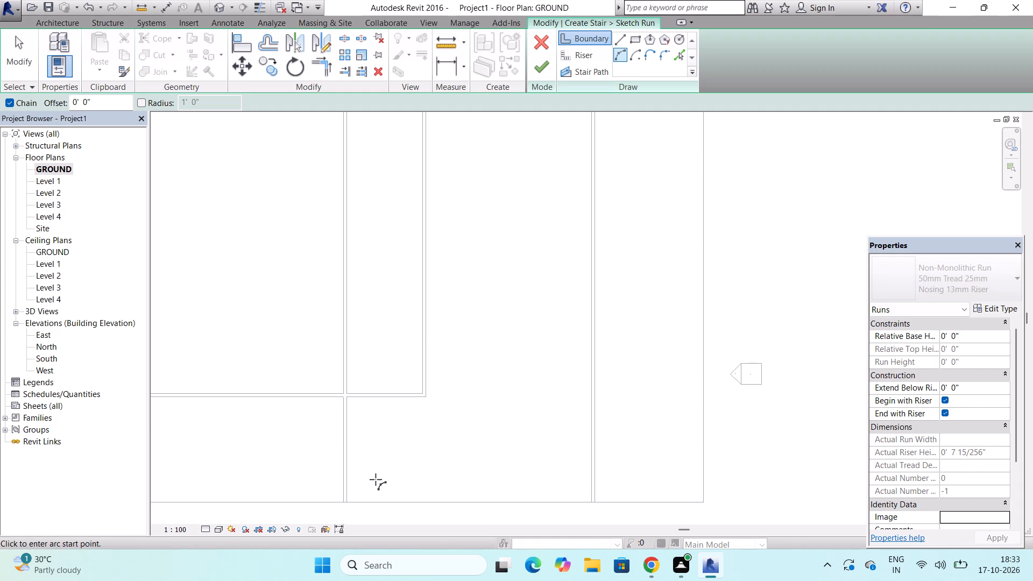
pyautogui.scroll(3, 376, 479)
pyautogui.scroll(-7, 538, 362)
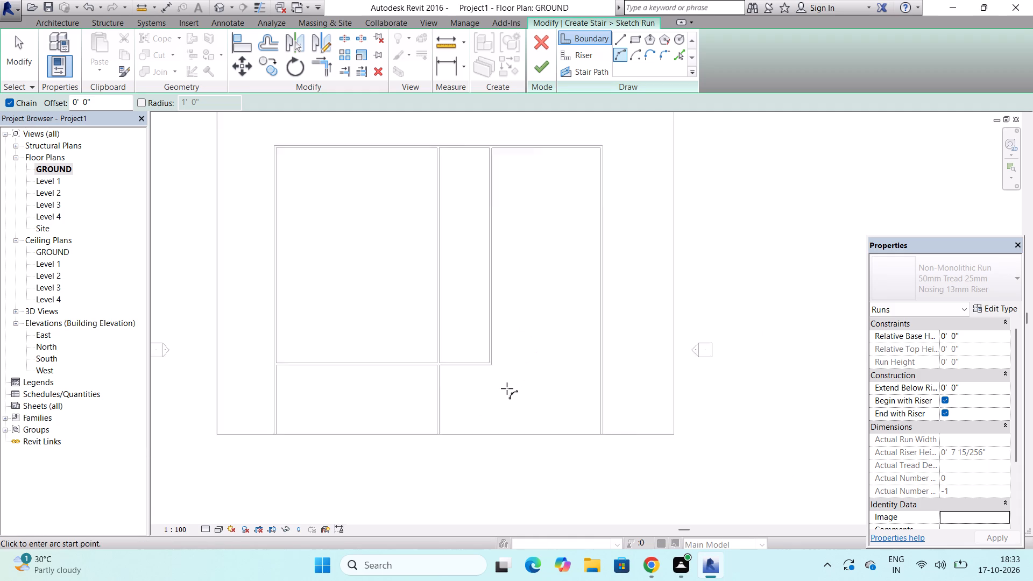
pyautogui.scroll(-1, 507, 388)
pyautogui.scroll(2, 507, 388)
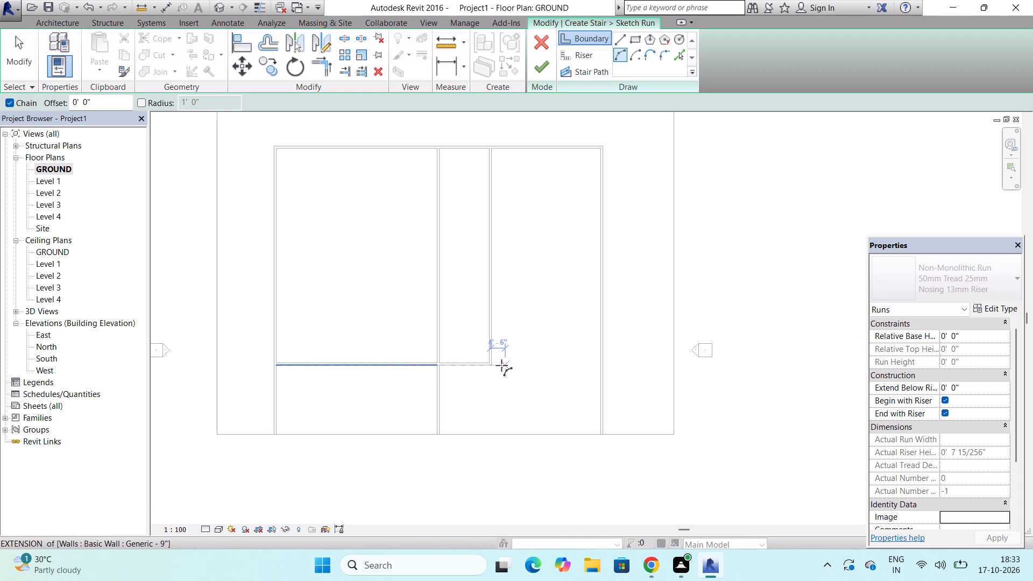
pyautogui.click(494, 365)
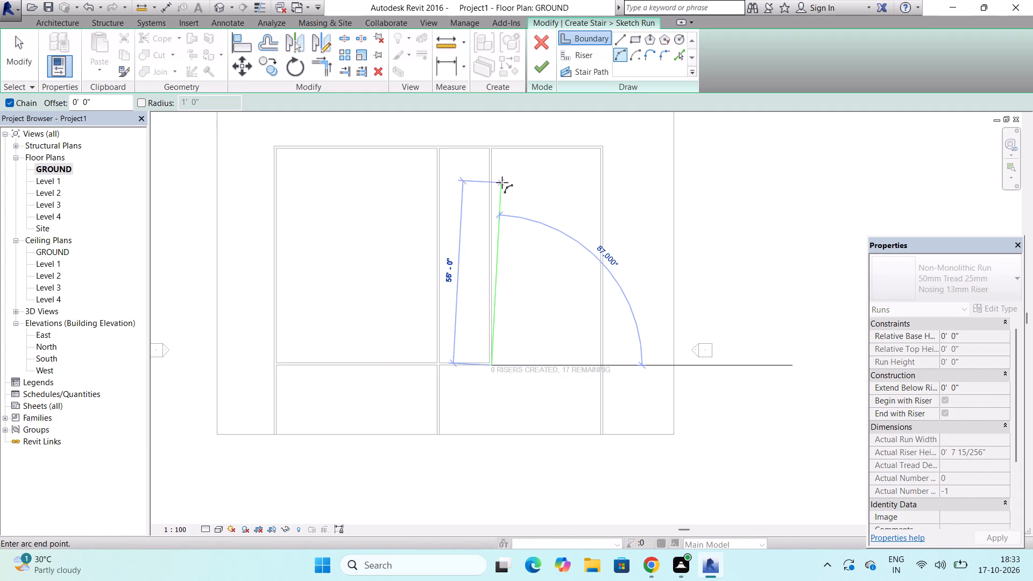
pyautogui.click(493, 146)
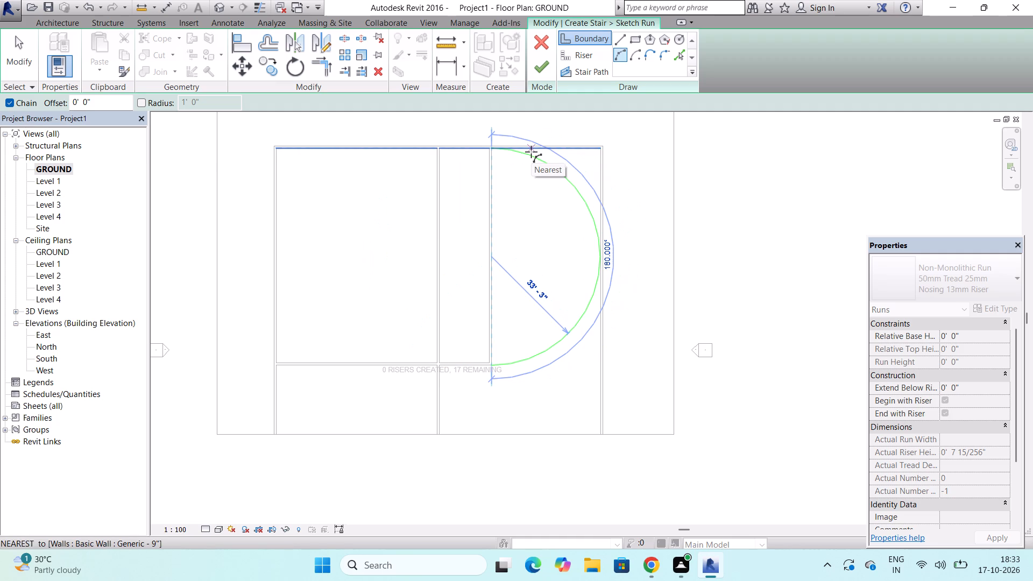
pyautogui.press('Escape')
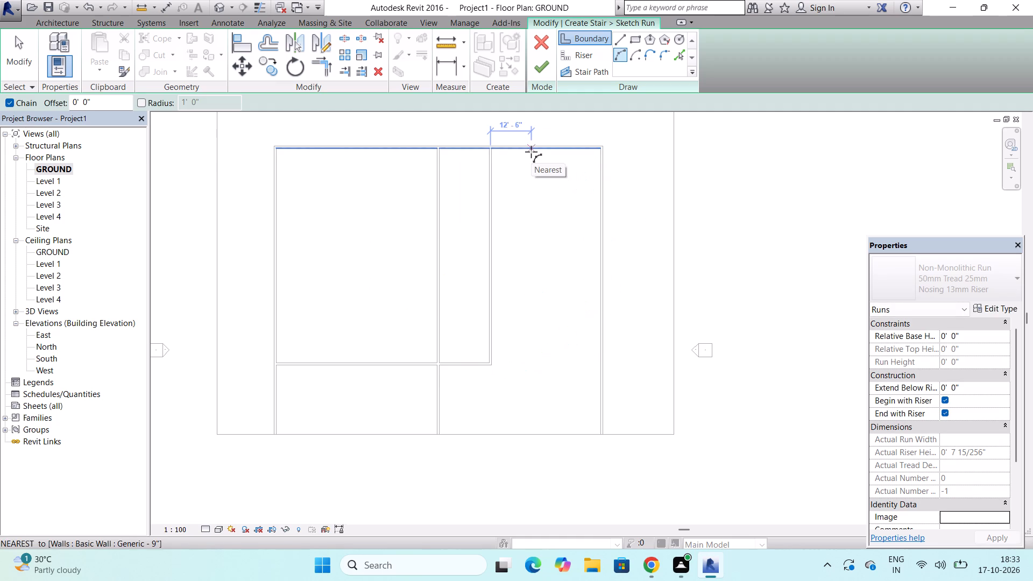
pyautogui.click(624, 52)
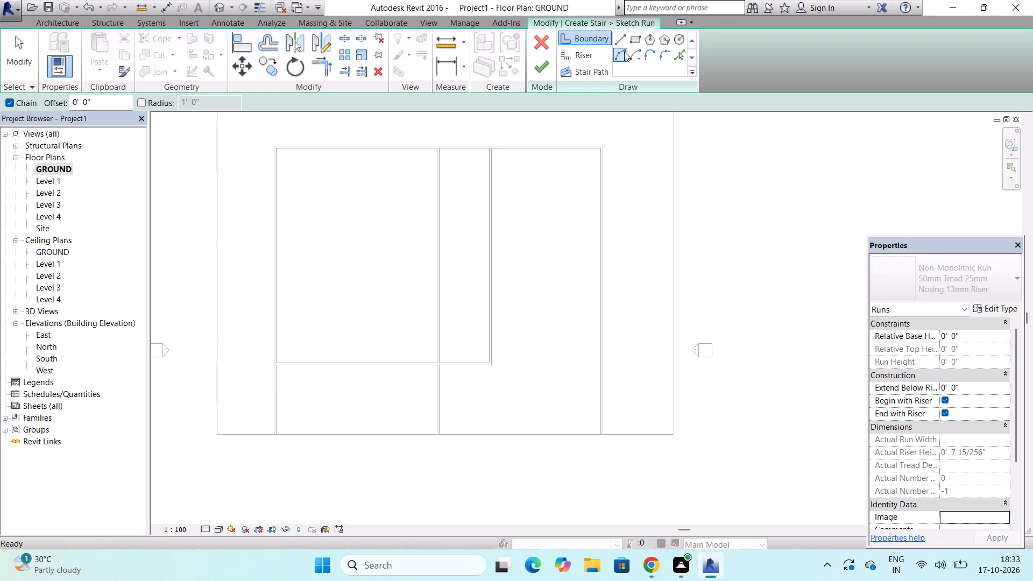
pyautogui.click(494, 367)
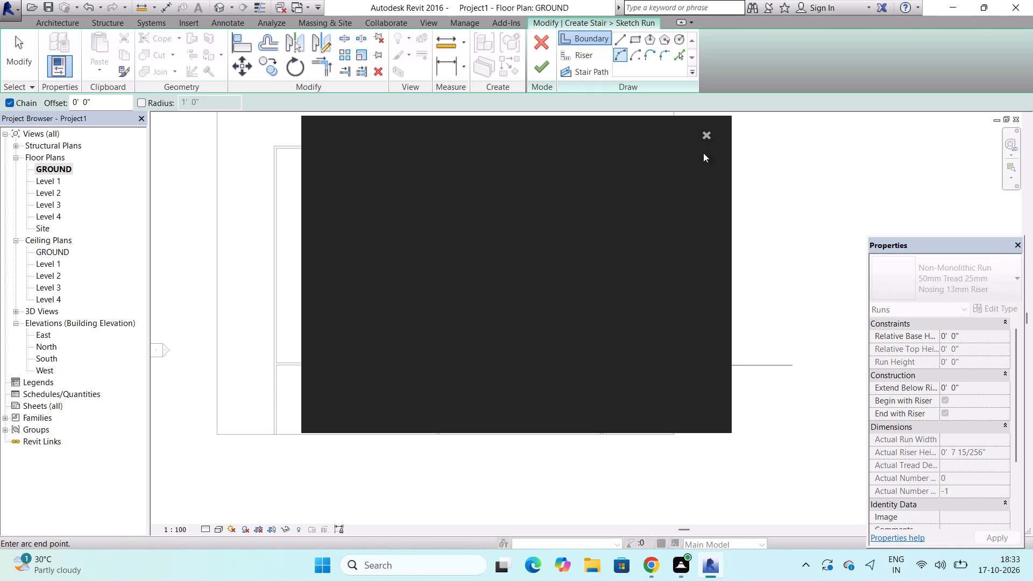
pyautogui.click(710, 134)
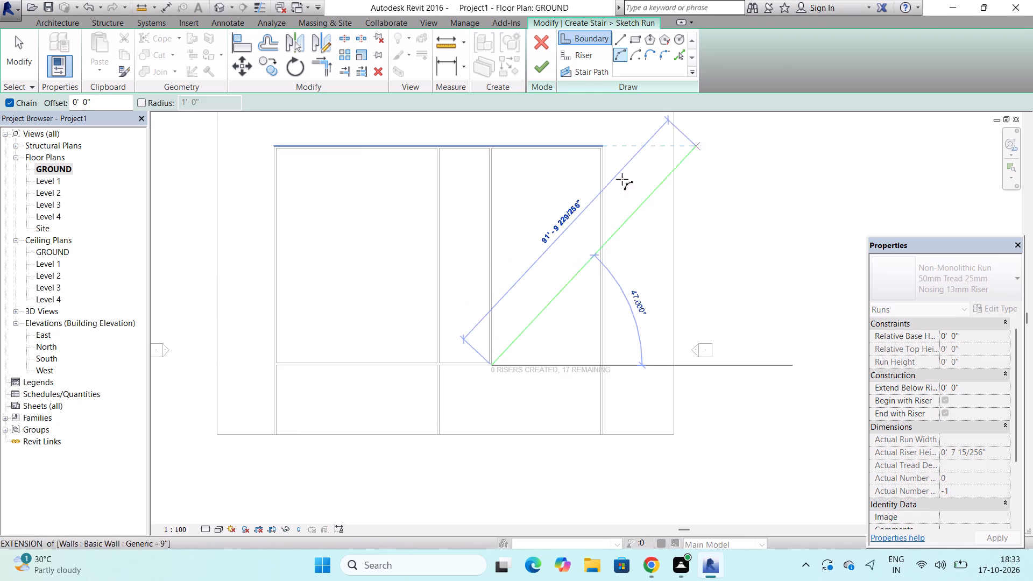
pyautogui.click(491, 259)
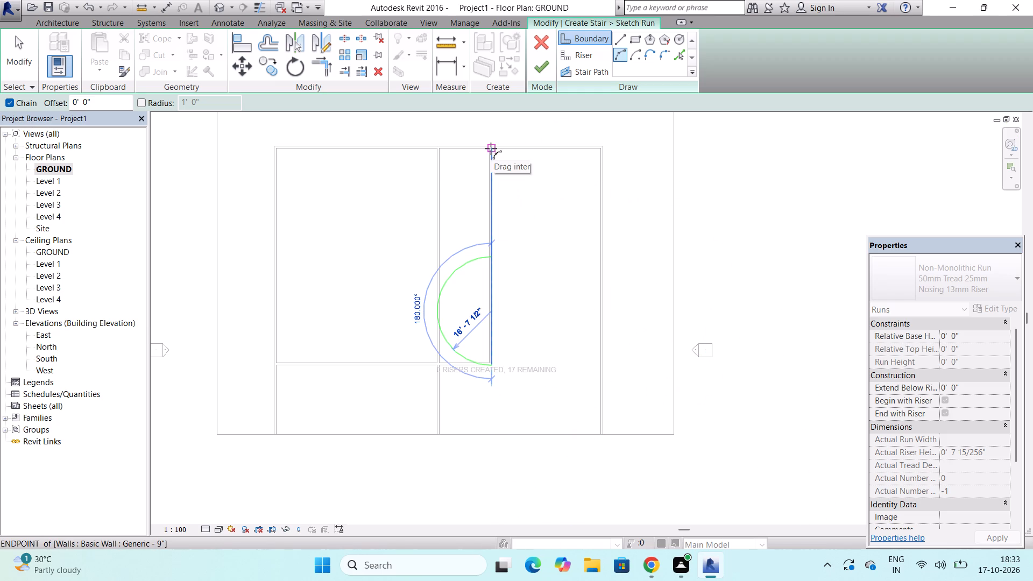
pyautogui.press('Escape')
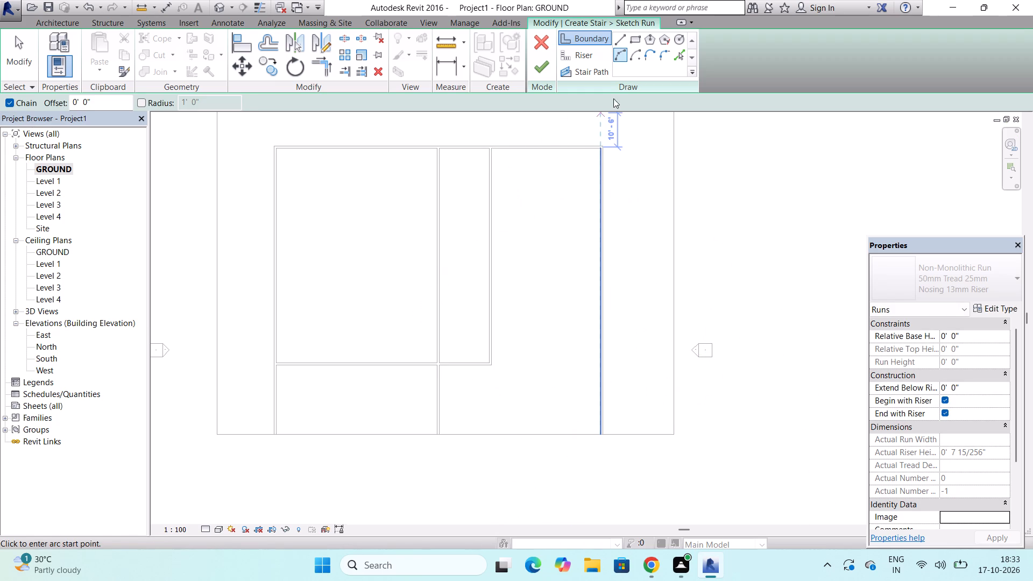
# Sketch a boundary arc of about 150' 9" radius from the enclosure's southeast corner to the building's north wall, and exit drawing.
pyautogui.click(623, 57)
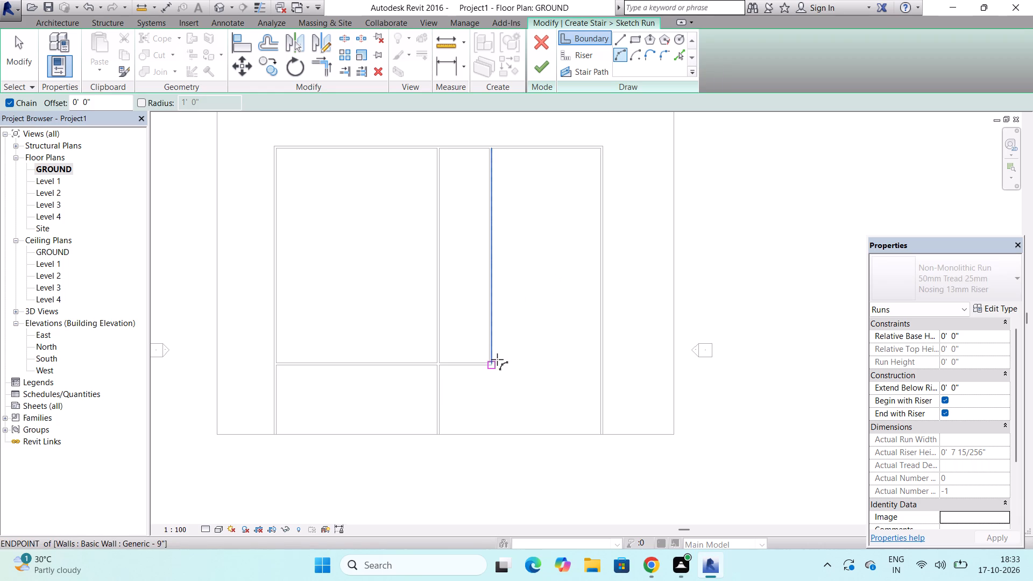
pyautogui.click(496, 366)
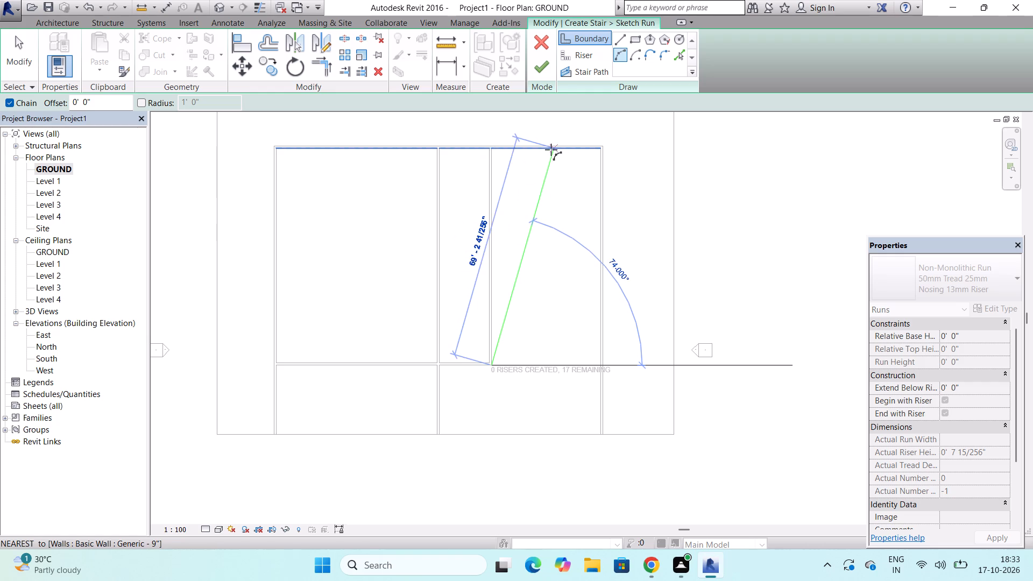
pyautogui.scroll(7, 541, 150)
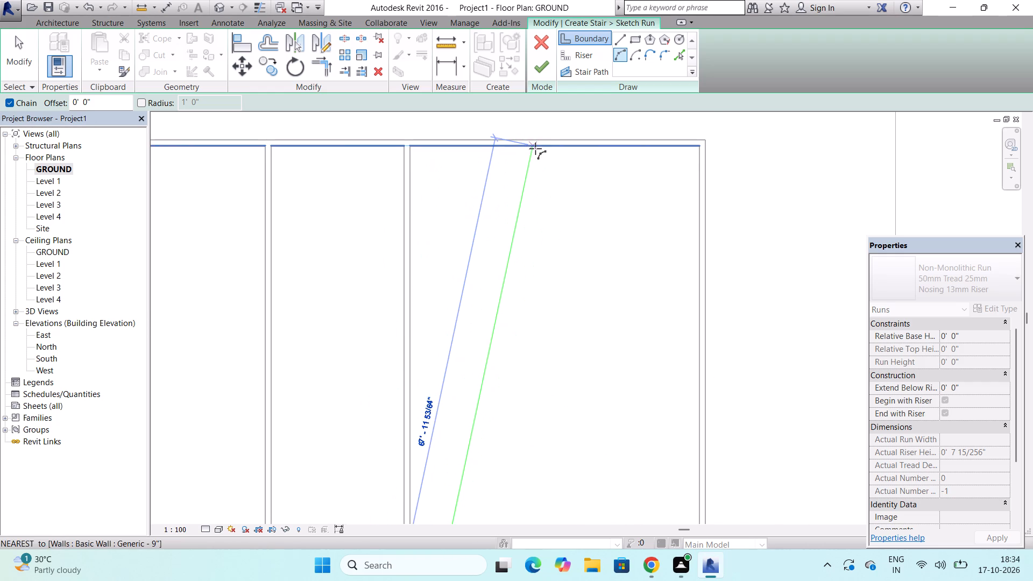
pyautogui.click(557, 148)
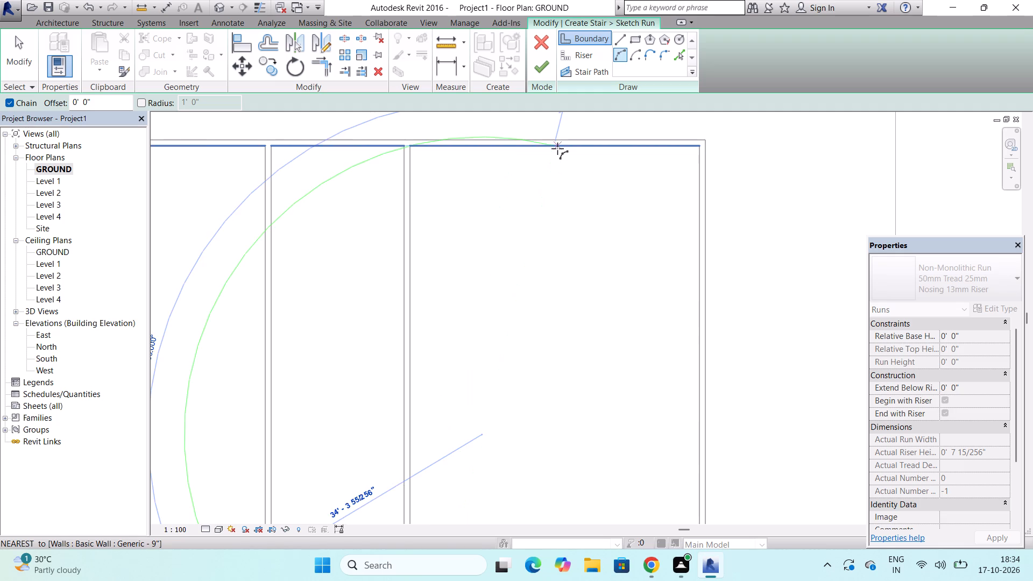
pyautogui.scroll(-5, 557, 148)
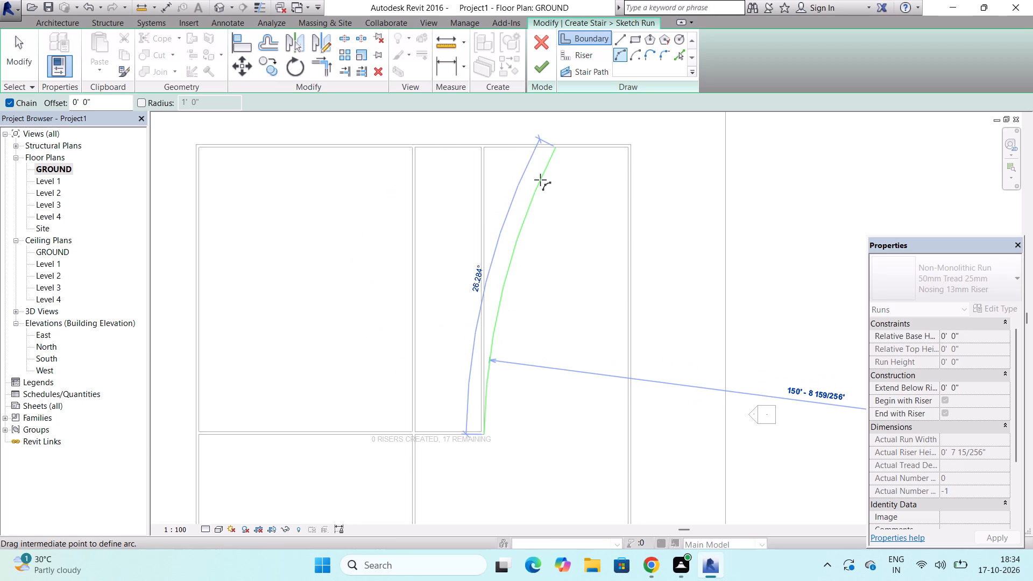
pyautogui.click(540, 180)
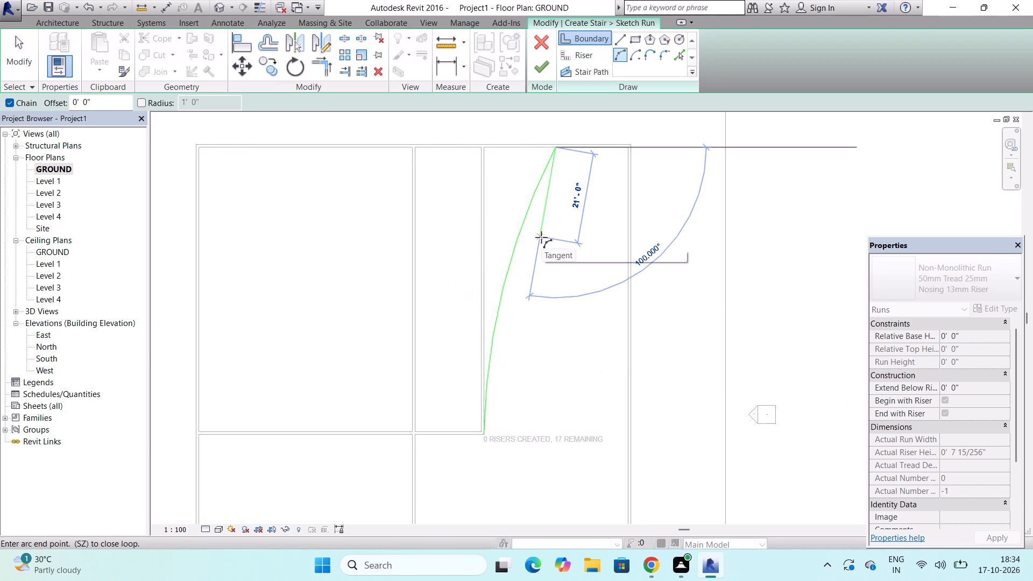
pyautogui.press('Escape')
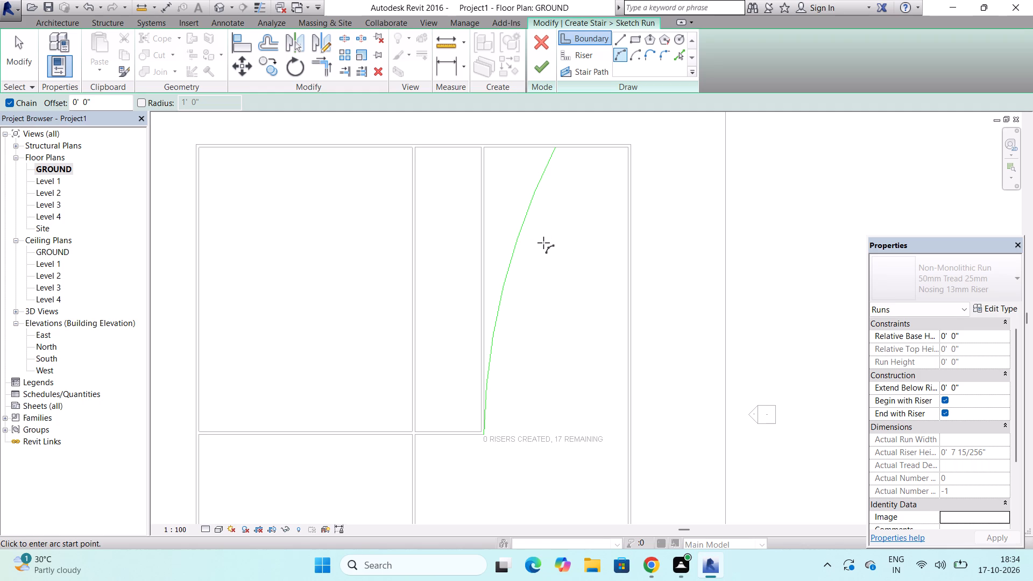
pyautogui.press('Escape')
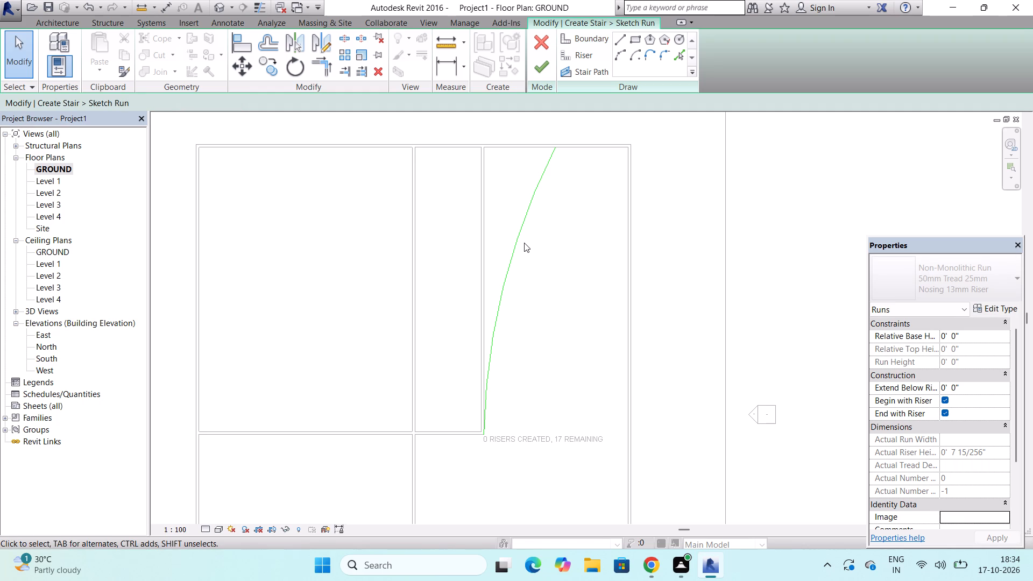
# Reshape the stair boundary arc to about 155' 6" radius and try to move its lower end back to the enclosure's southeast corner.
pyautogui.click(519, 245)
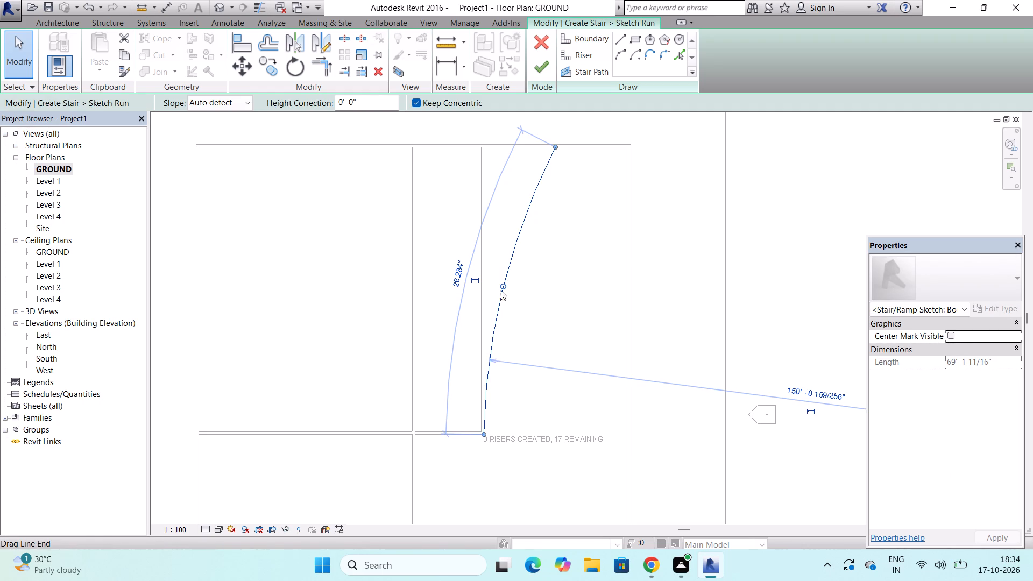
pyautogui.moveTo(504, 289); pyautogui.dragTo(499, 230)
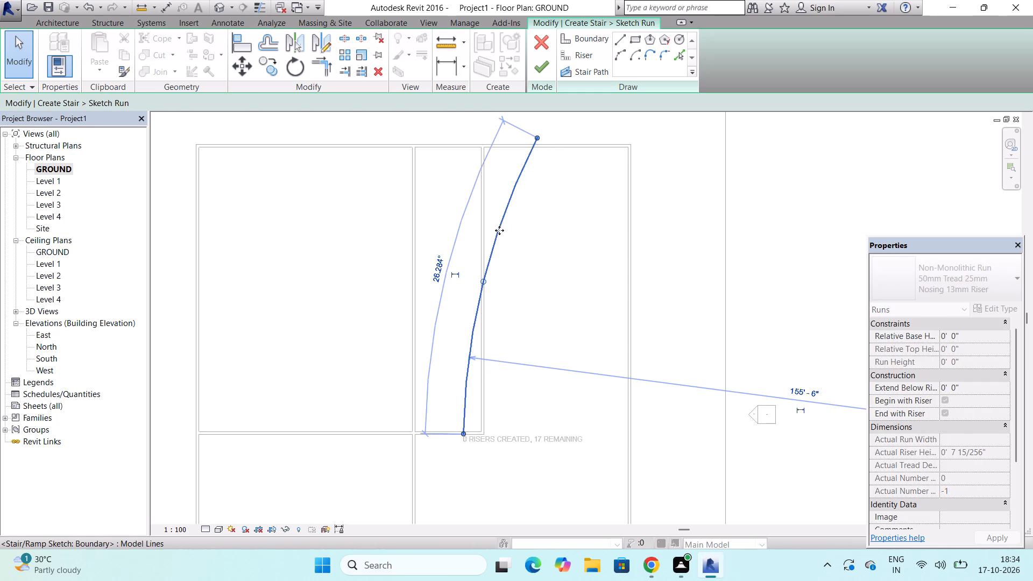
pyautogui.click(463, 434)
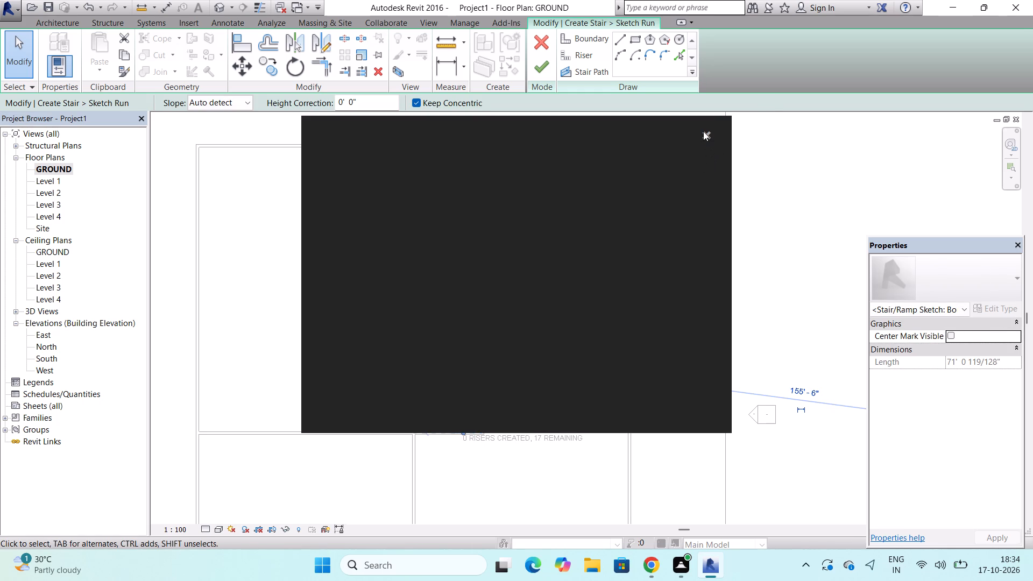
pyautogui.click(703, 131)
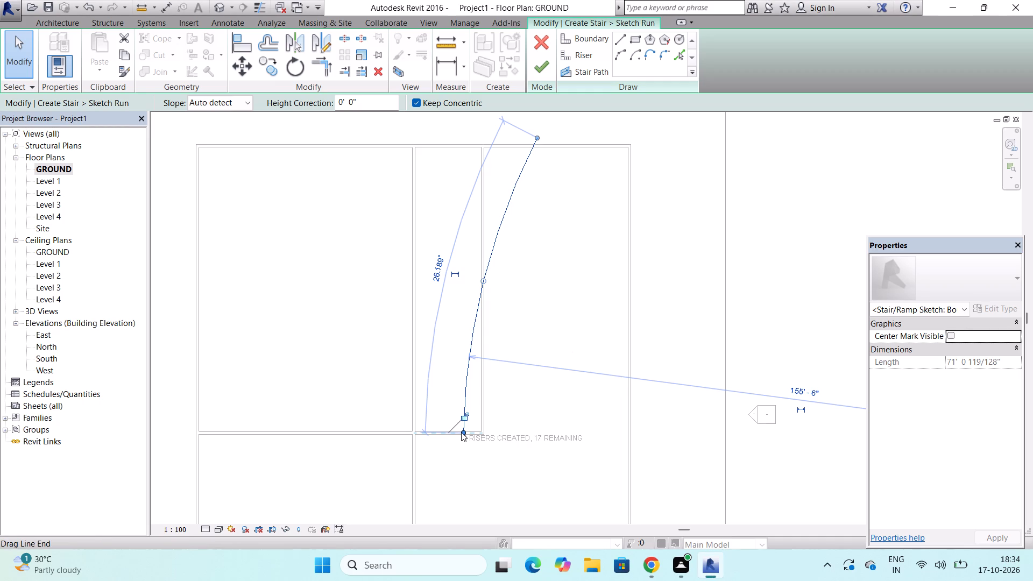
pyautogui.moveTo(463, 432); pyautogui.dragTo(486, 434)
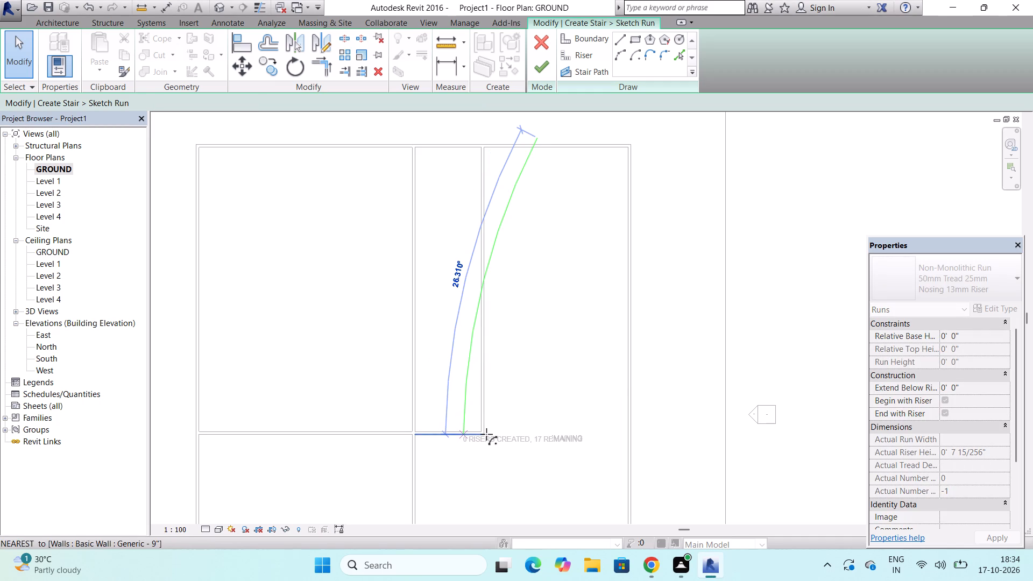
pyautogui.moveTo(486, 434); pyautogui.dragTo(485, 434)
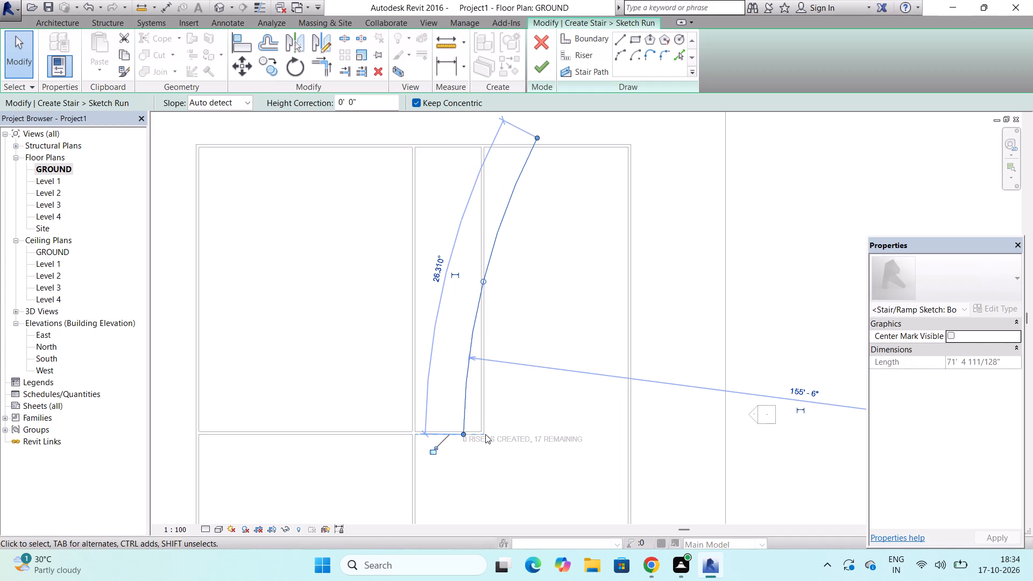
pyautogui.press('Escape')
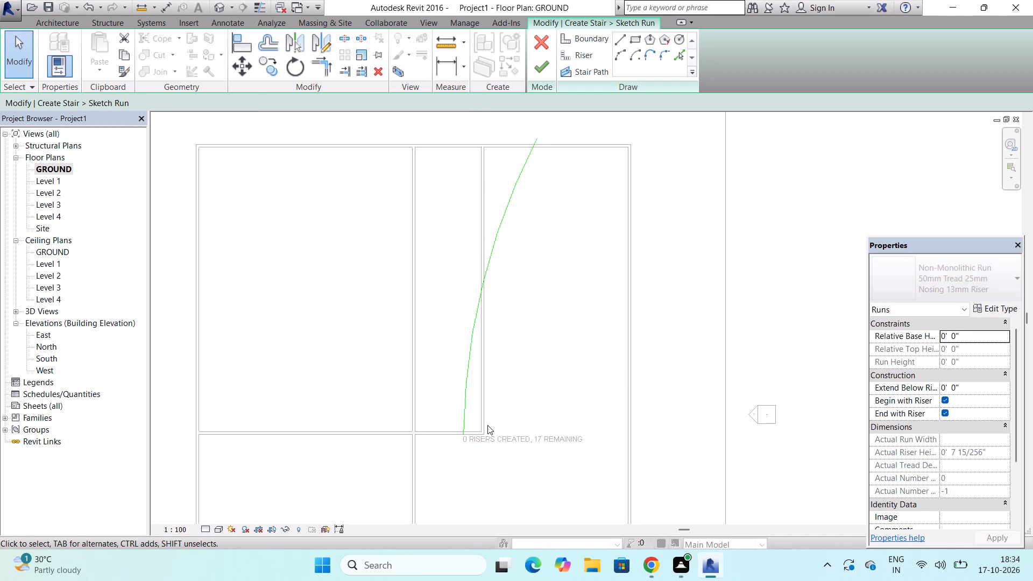
# Delete the reshaped boundary arc from the stair run sketch.
pyautogui.click(512, 200)
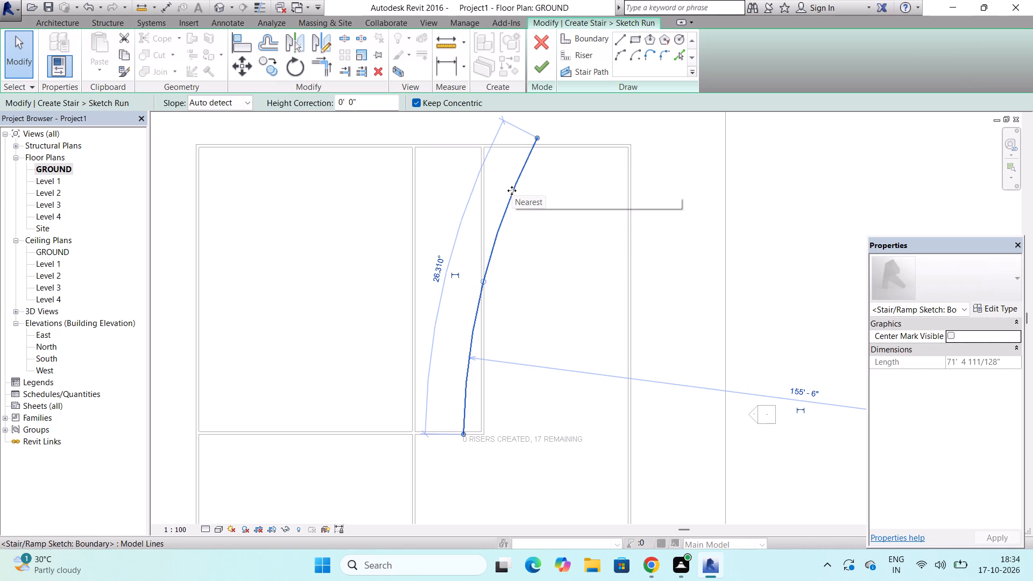
pyautogui.press('Delete')
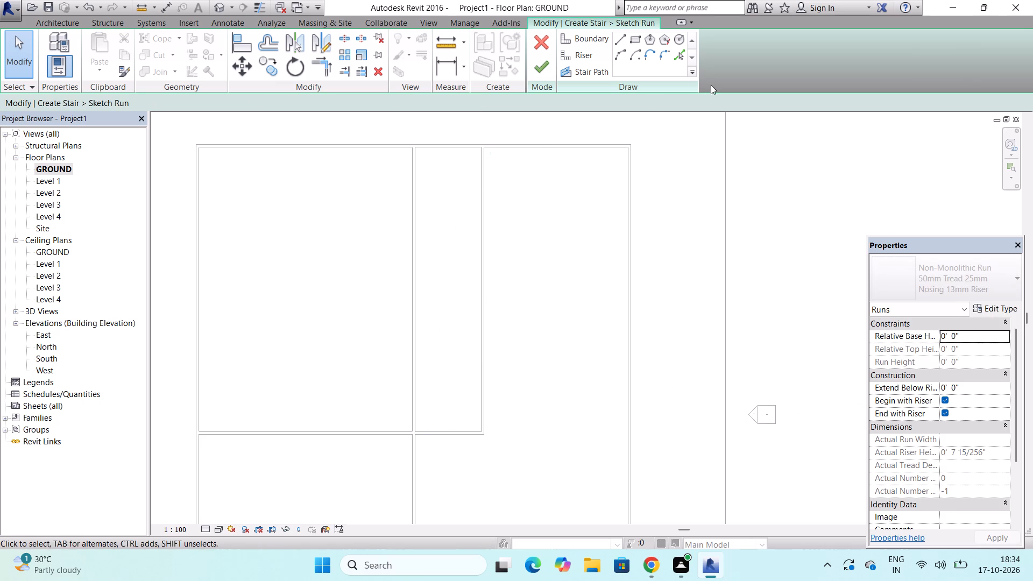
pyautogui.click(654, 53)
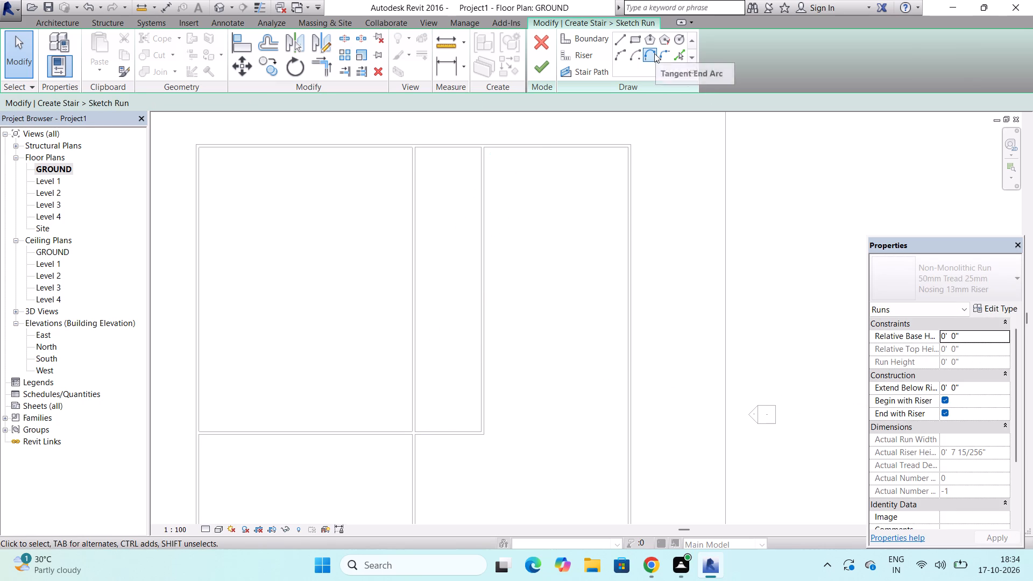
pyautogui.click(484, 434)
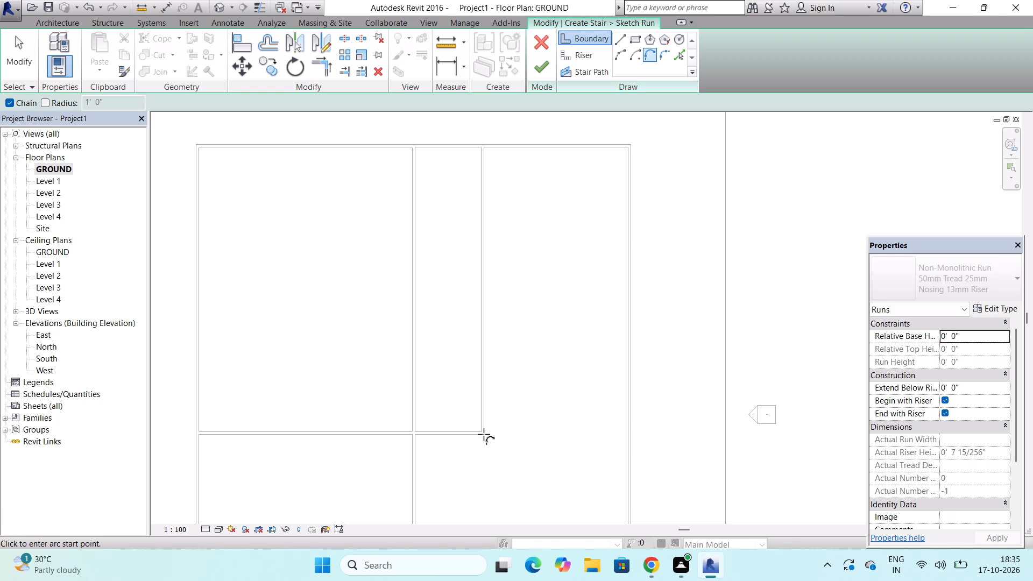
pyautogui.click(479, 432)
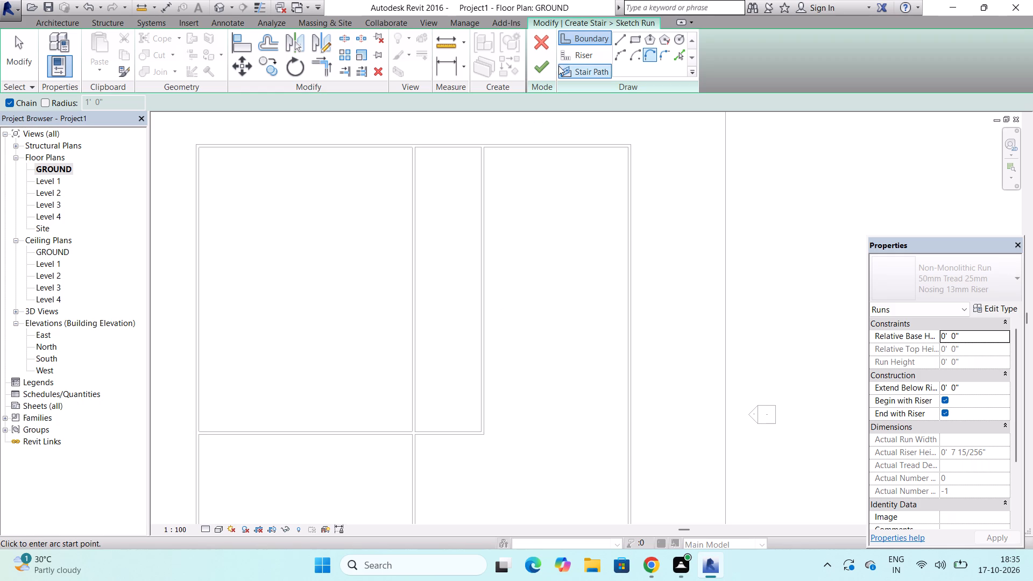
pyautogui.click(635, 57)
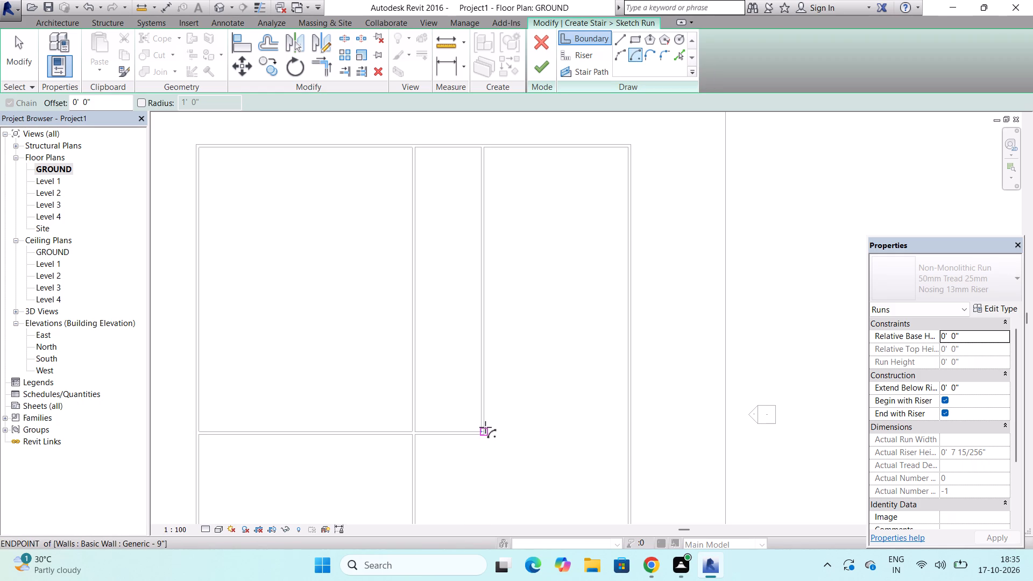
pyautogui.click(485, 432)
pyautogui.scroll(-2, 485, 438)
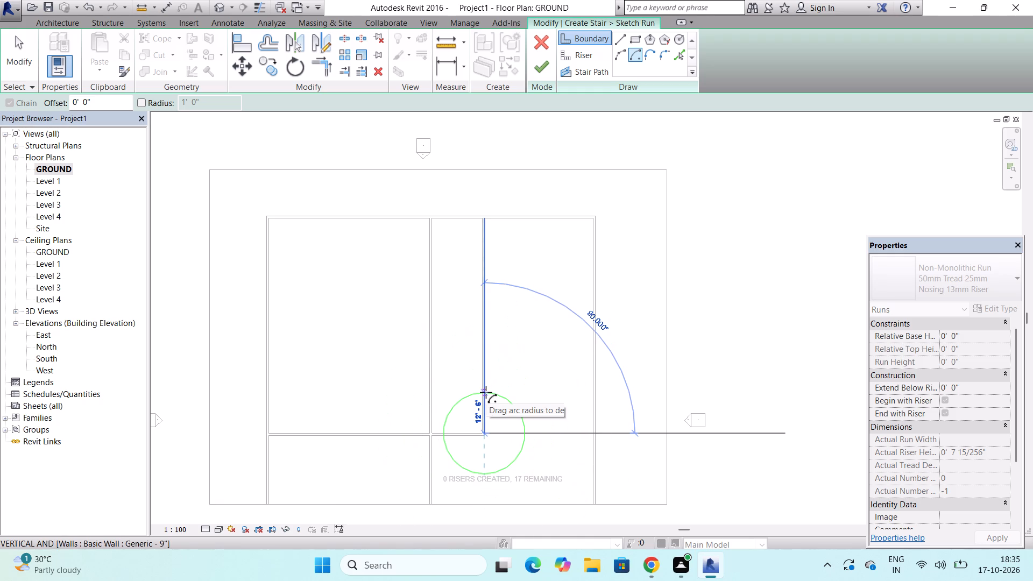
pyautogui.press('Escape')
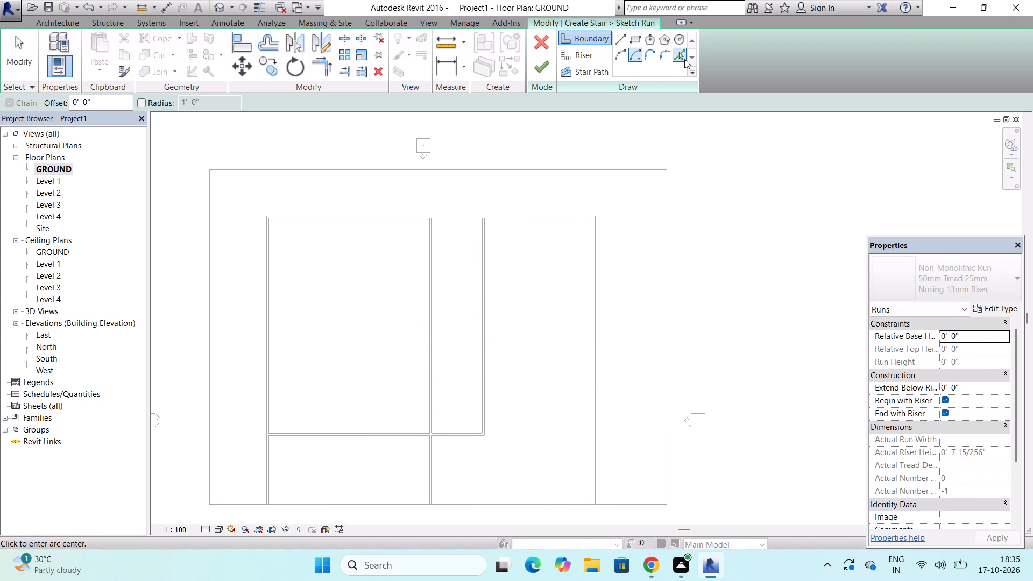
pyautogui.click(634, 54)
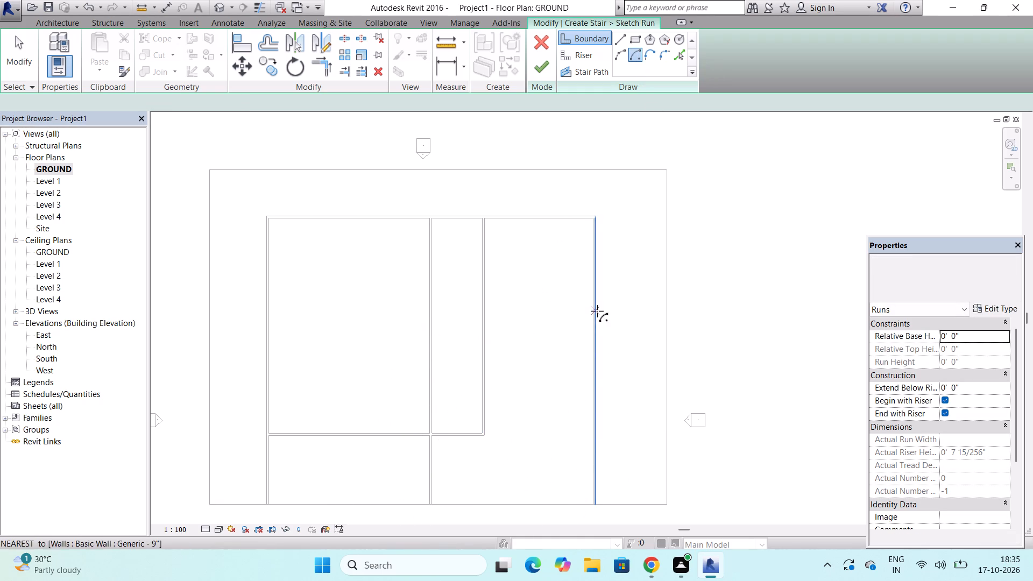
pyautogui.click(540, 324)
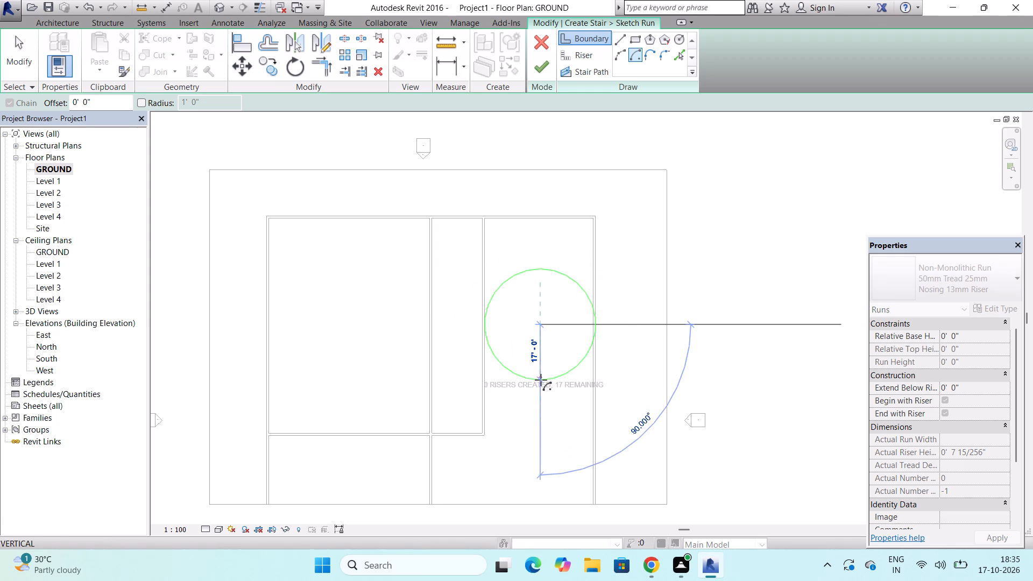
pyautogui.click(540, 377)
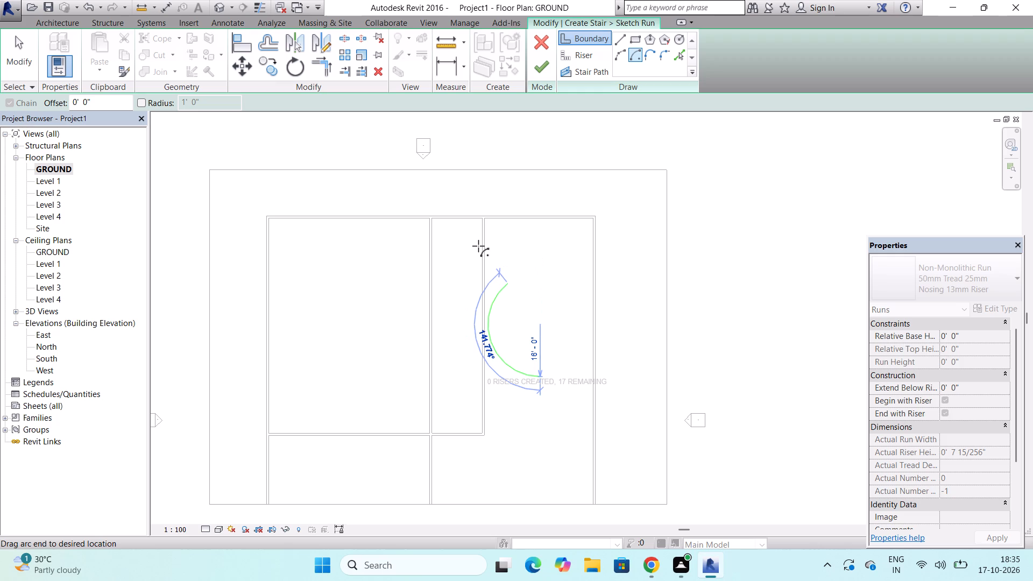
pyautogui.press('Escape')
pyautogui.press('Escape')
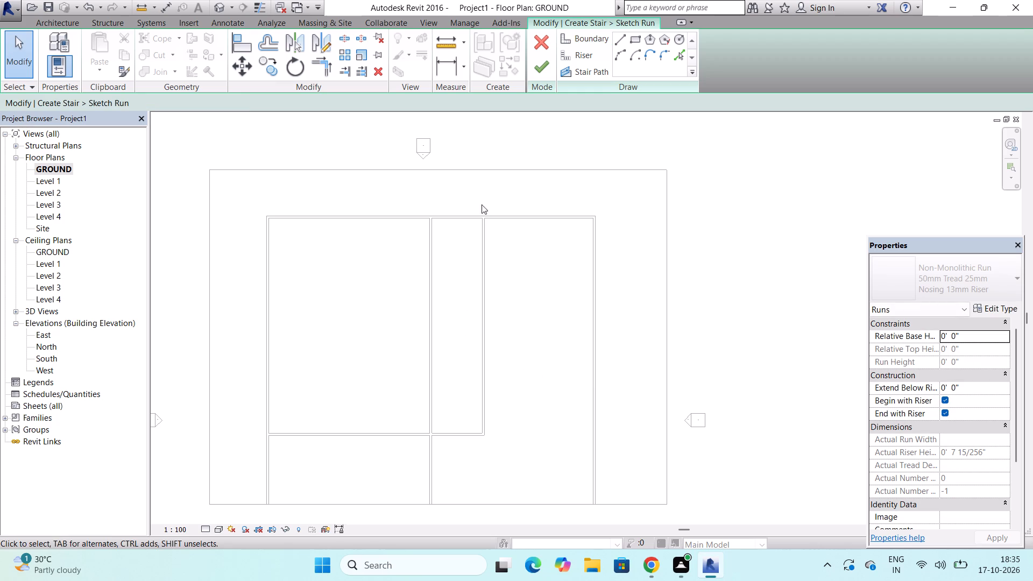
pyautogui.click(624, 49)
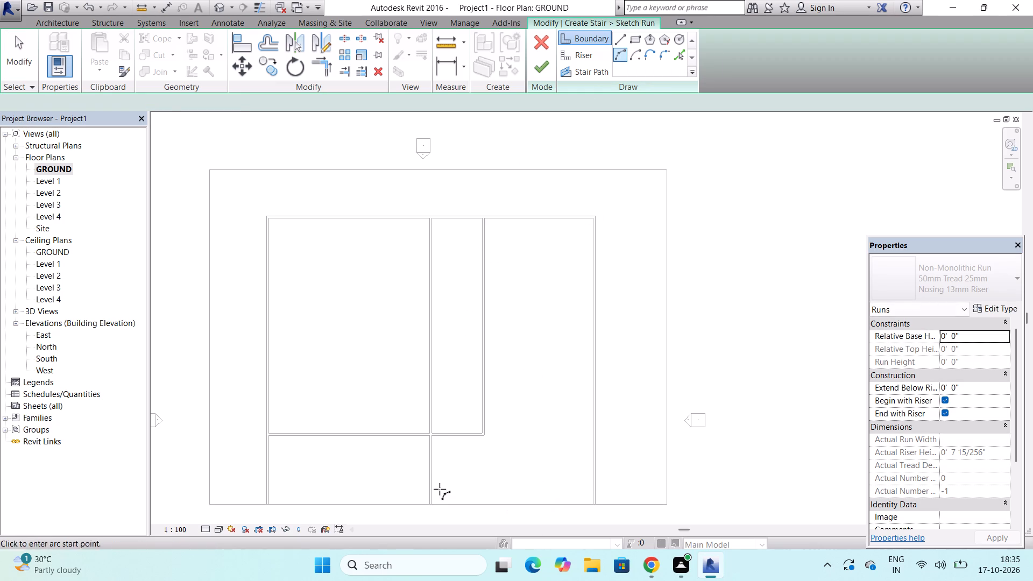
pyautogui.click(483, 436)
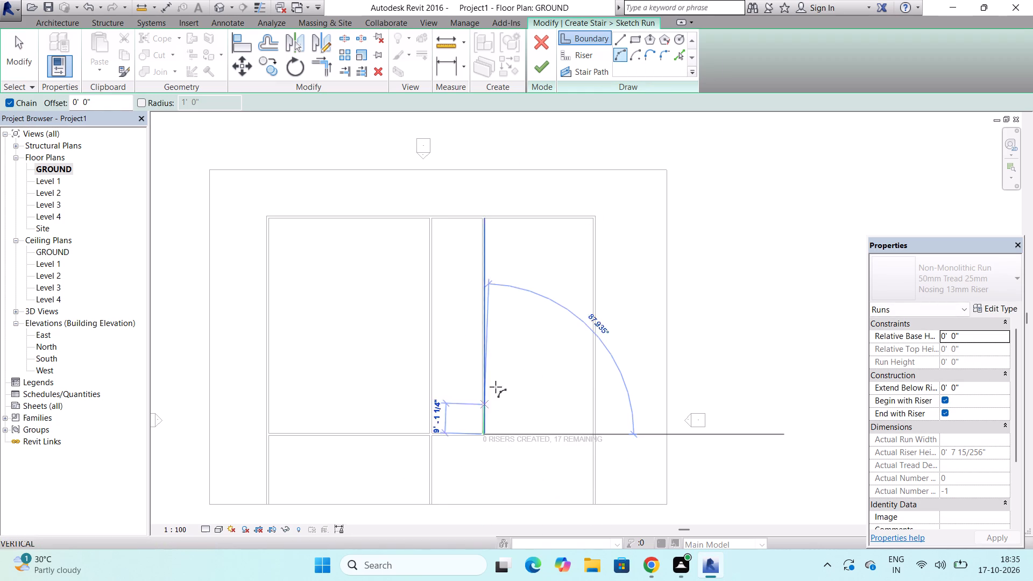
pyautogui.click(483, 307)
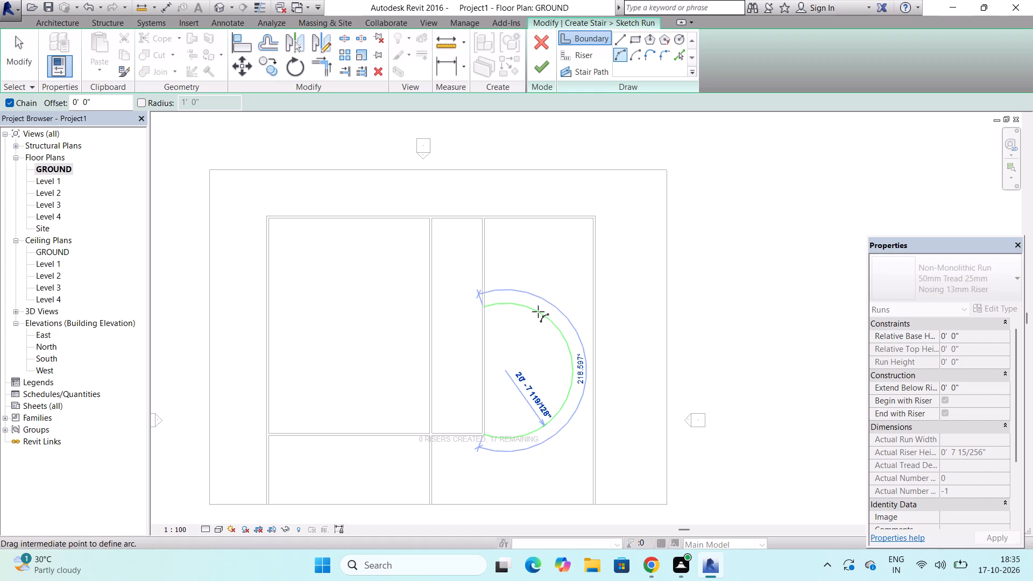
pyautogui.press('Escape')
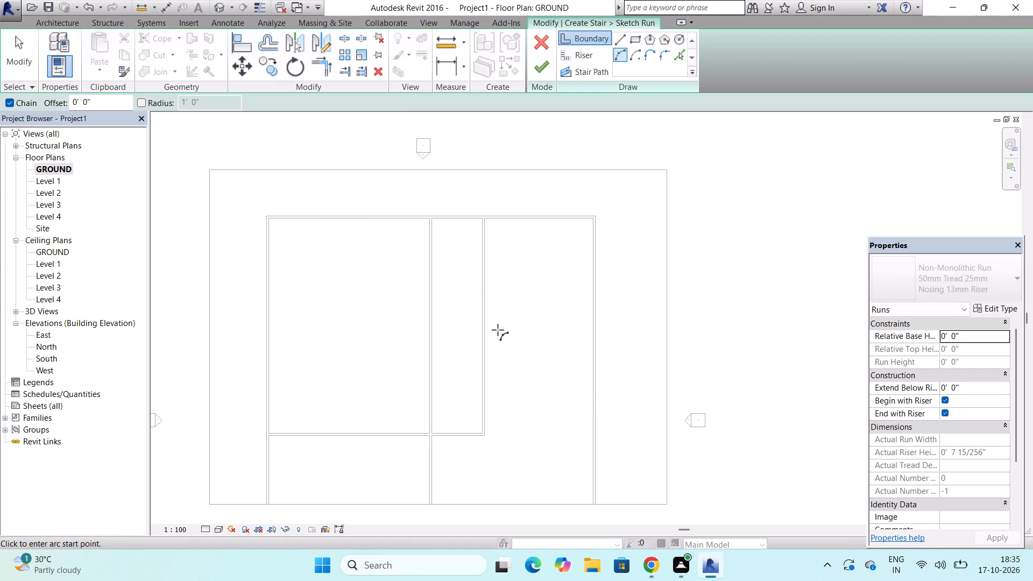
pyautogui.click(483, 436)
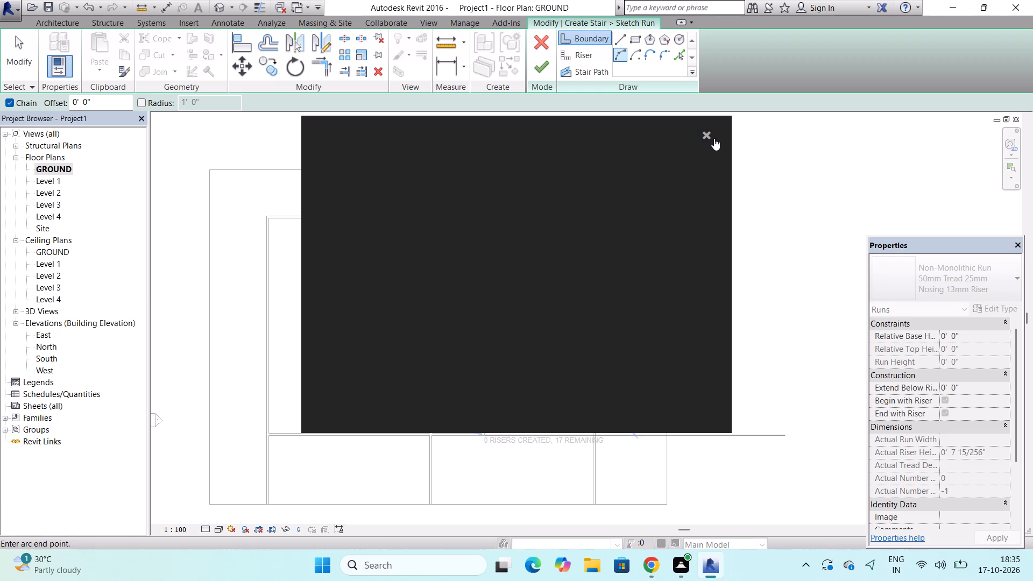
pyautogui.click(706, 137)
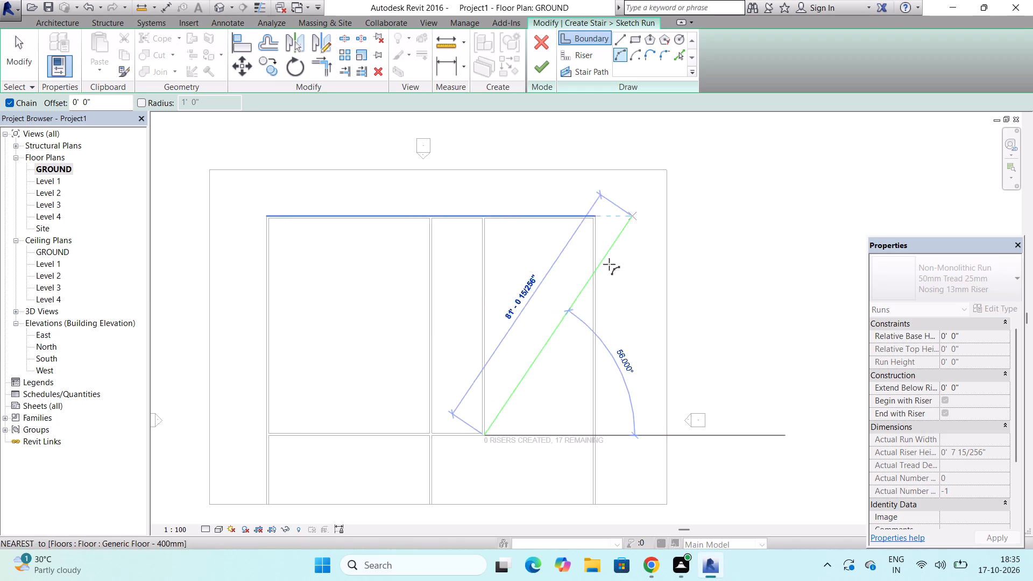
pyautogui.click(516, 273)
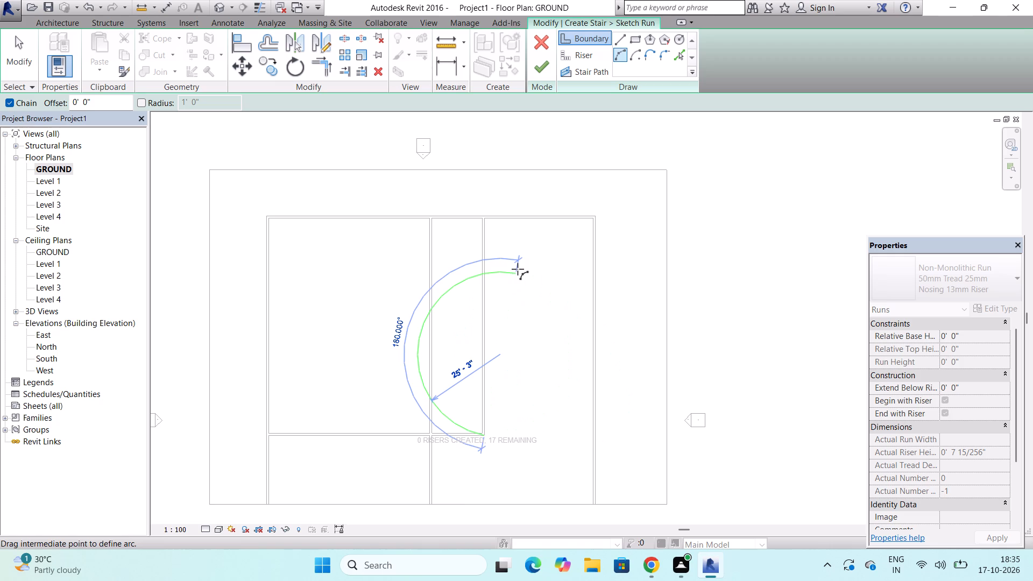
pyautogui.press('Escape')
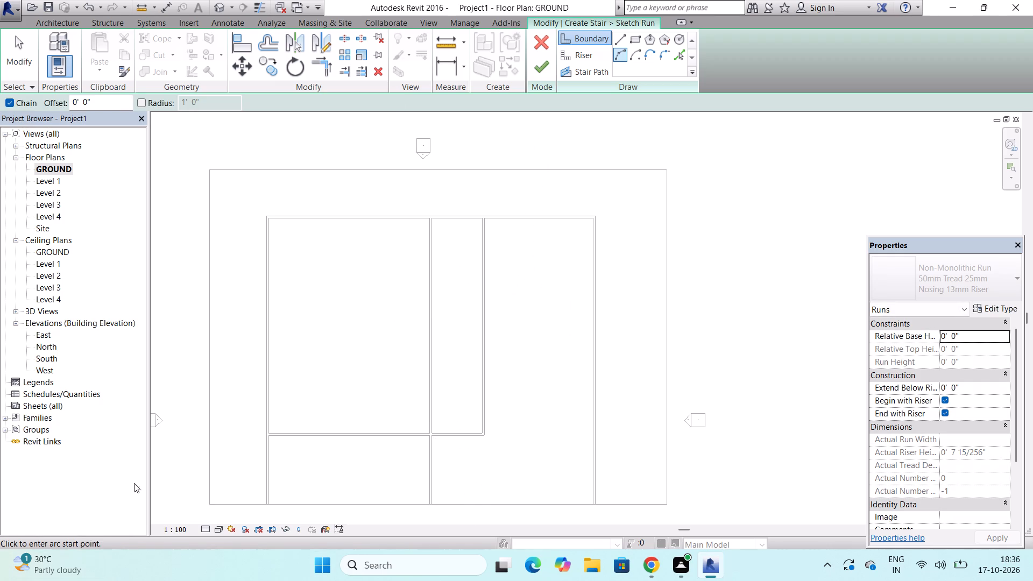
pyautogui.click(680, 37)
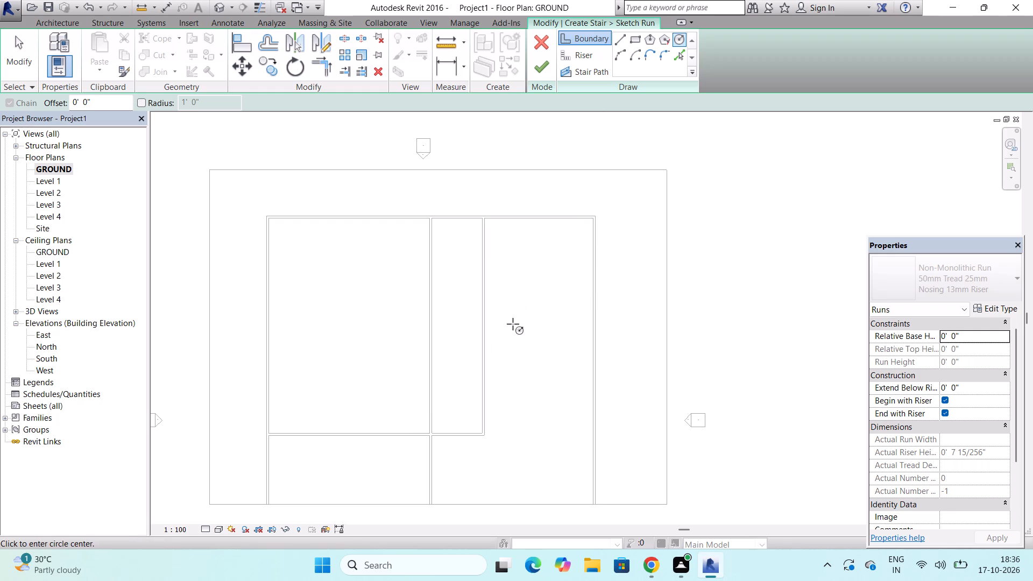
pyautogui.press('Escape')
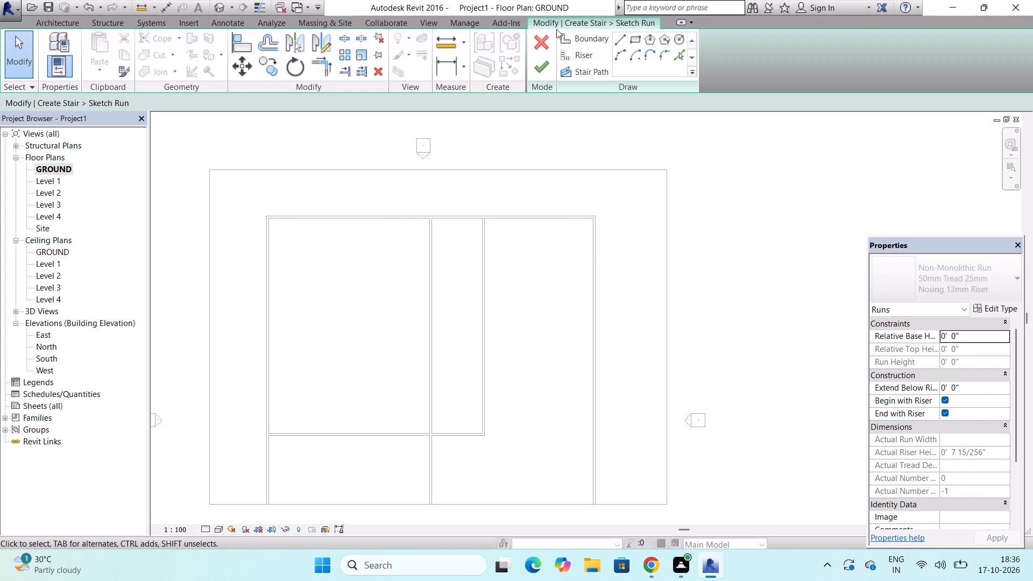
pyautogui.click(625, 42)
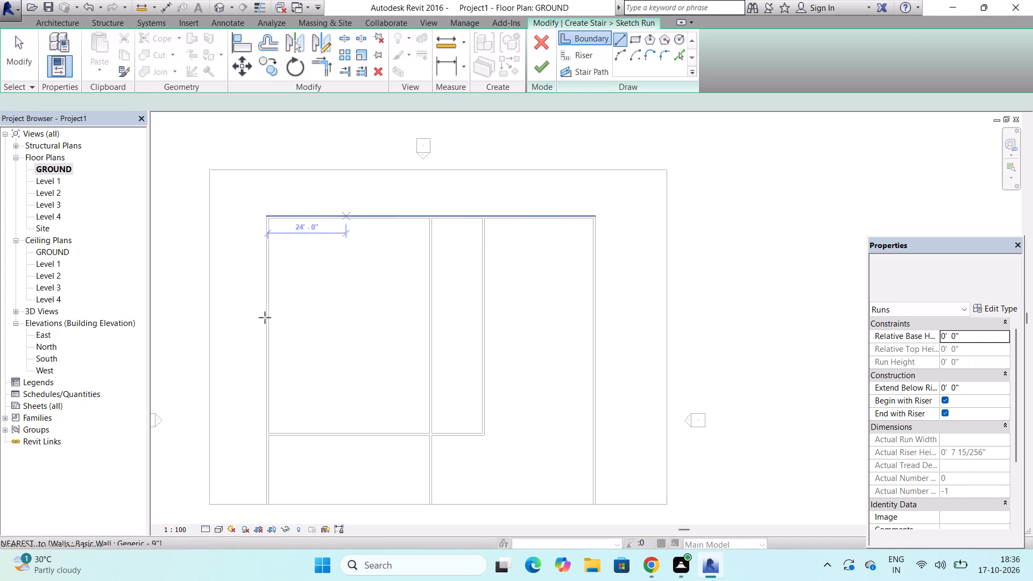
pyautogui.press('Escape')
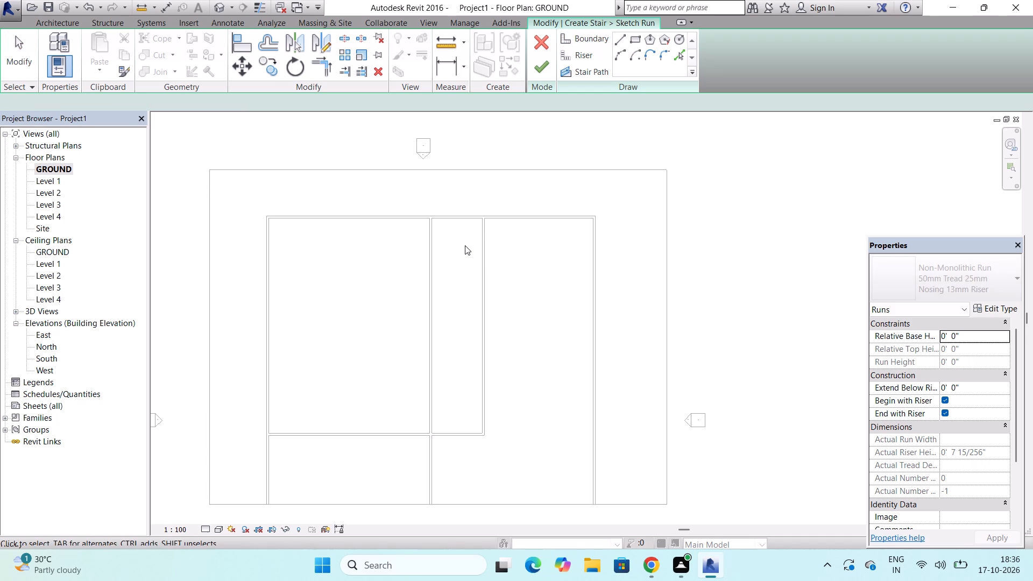
# Pick the enclosure's east wall, the building's north wall and its east wall as stair run boundary lines.
pyautogui.click(680, 56)
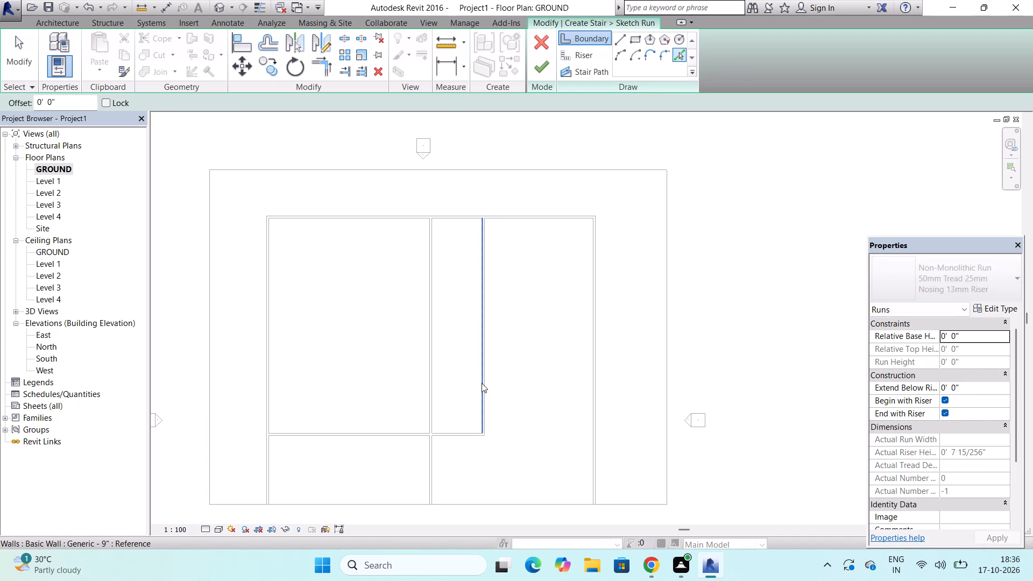
pyautogui.click(485, 383)
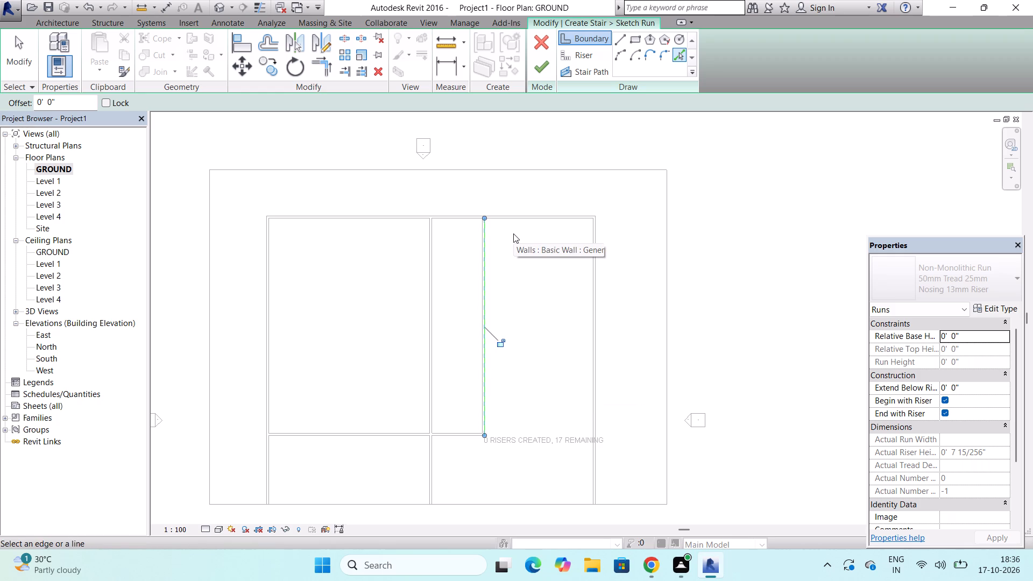
pyautogui.click(523, 222)
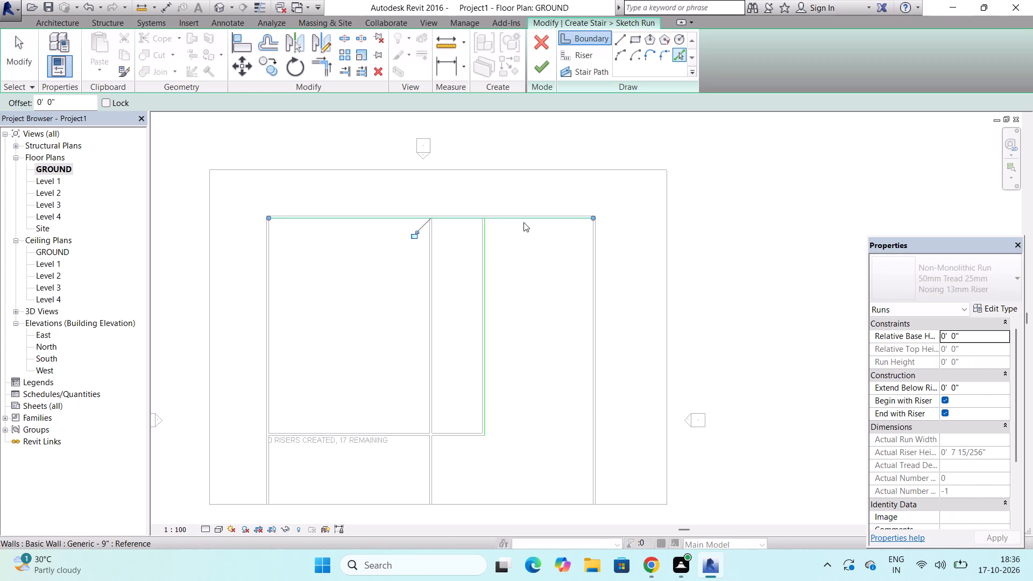
pyautogui.click(591, 303)
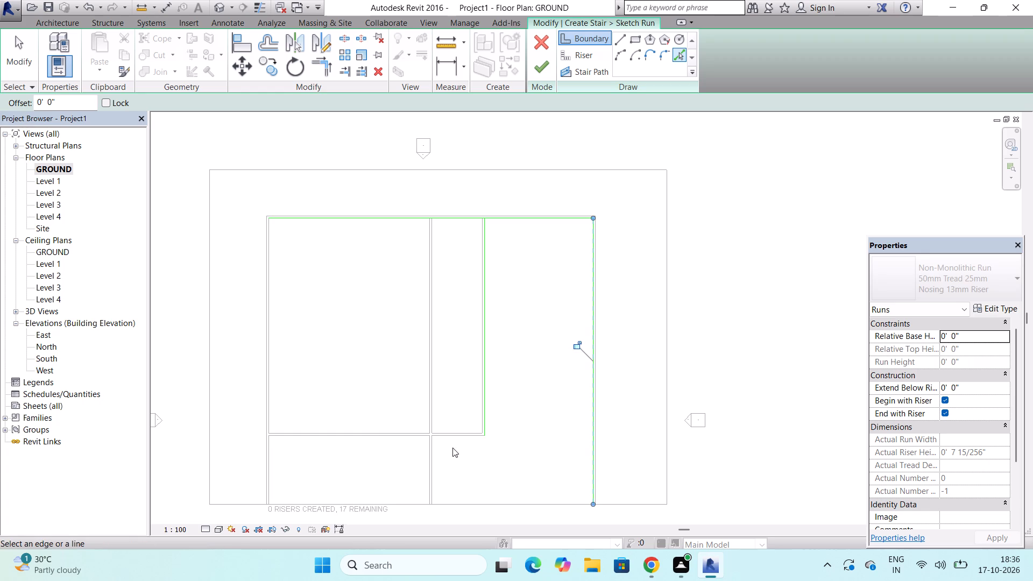
pyautogui.press('Escape')
pyautogui.press('Escape')
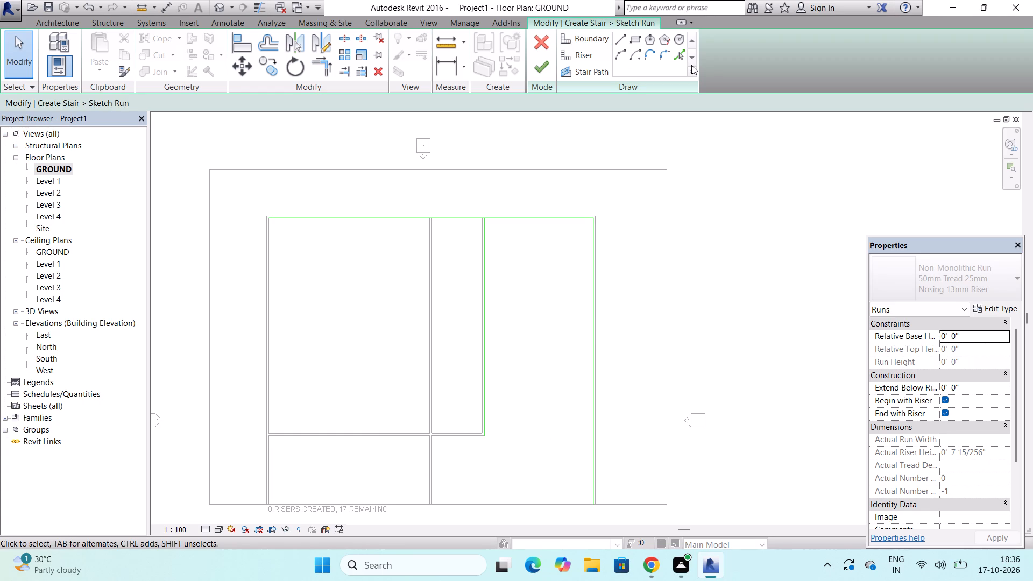
# Draw a horizontal boundary line of about 33' 4" from the enclosure's southeast corner to the building's east wall.
pyautogui.click(615, 39)
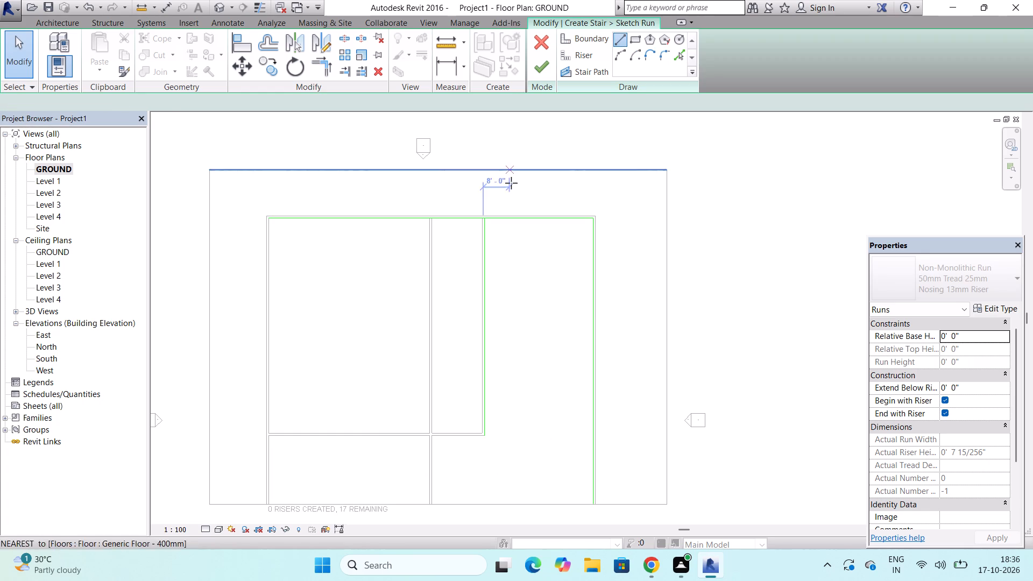
pyautogui.scroll(6, 508, 441)
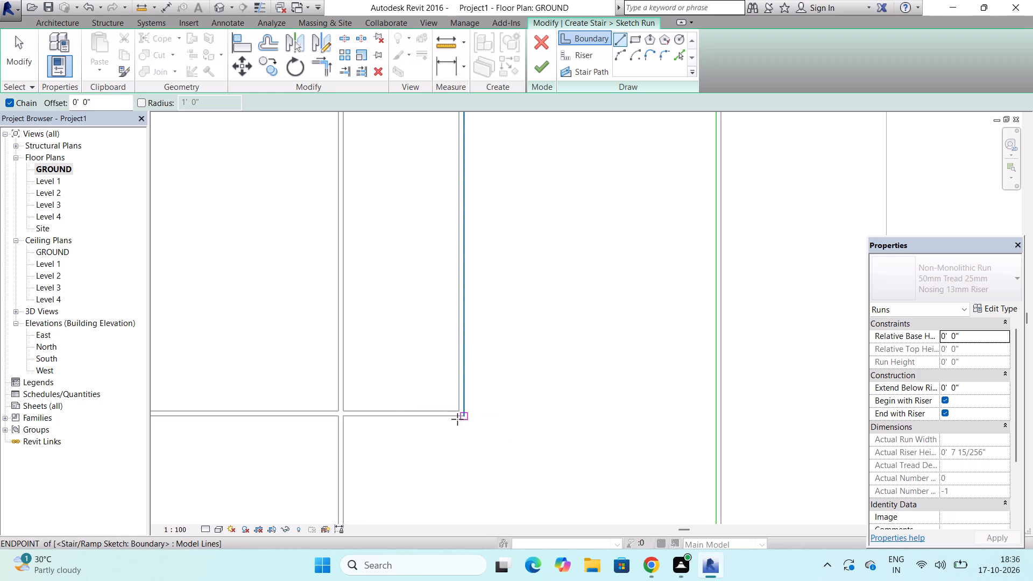
pyautogui.click(463, 415)
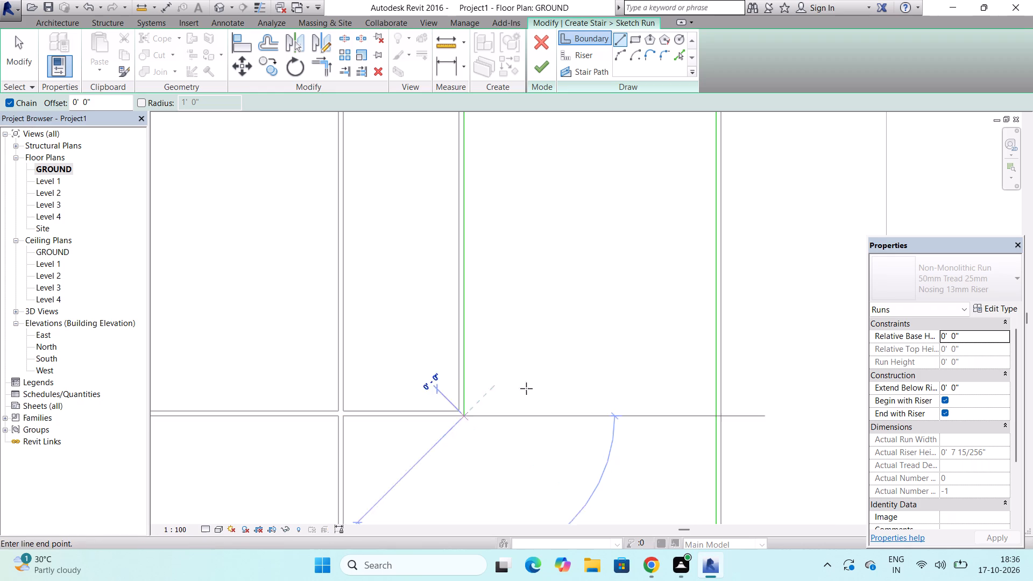
pyautogui.click(716, 413)
pyautogui.scroll(-5, 503, 348)
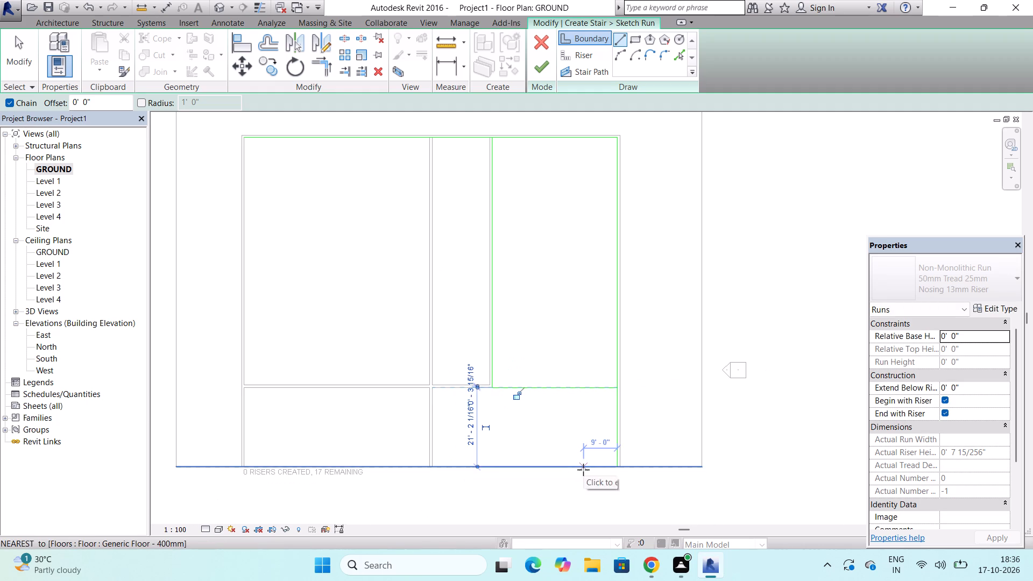
pyautogui.press('Escape')
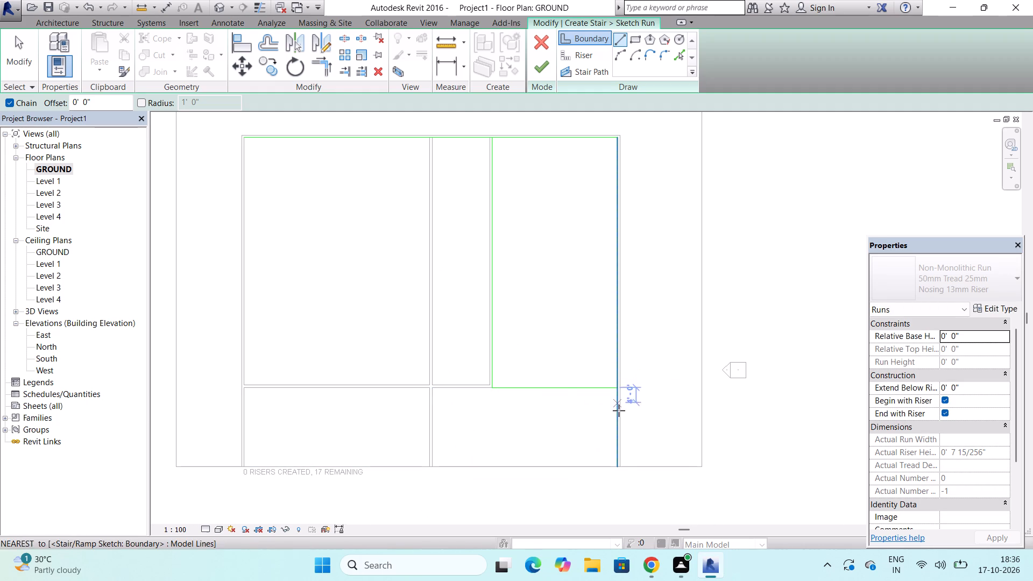
pyautogui.press('Escape')
pyautogui.press('Escape')
pyautogui.press('Escape')
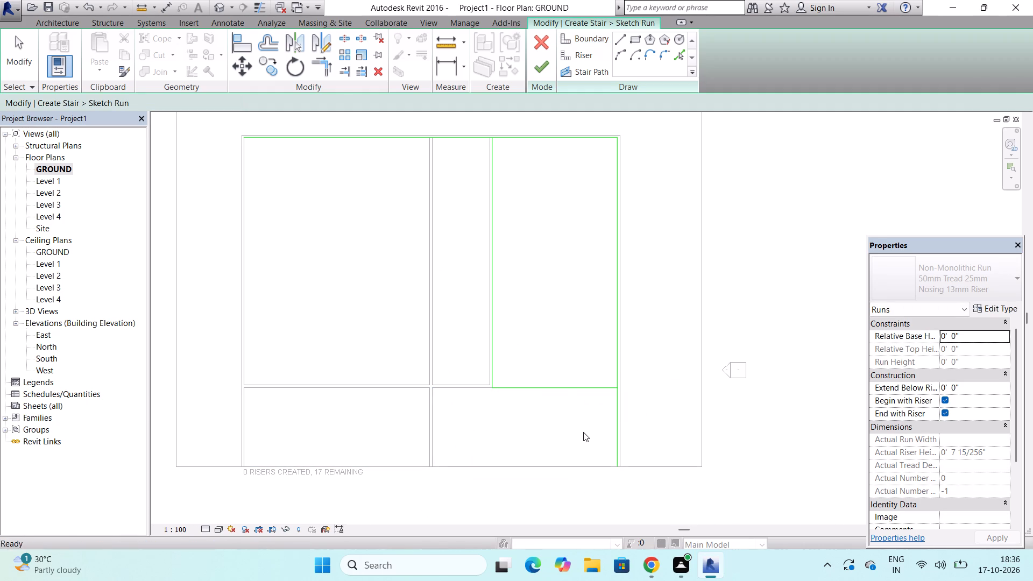
pyautogui.press('Escape')
pyautogui.press('Escape')
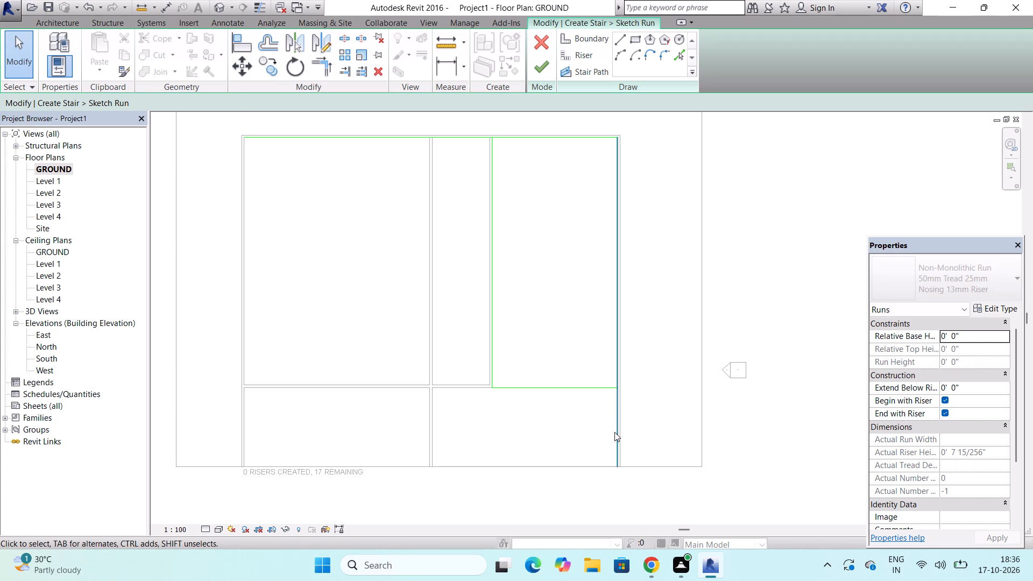
# Shorten the east wall's boundary line to 66' 6" so its south end meets the new horizontal boundary line.
pyautogui.click(614, 432)
pyautogui.moveTo(616, 466); pyautogui.dragTo(616, 450)
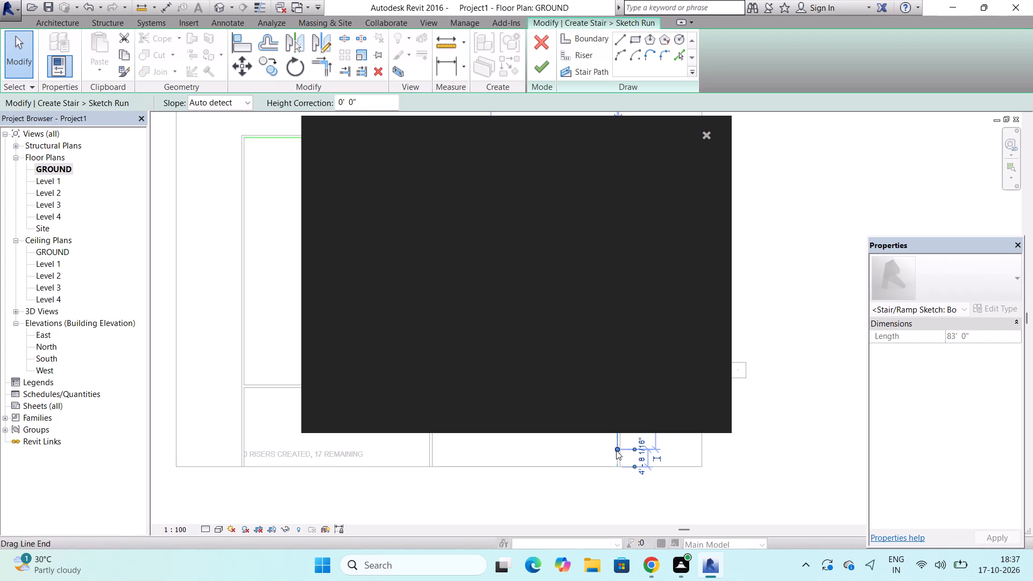
pyautogui.click(706, 134)
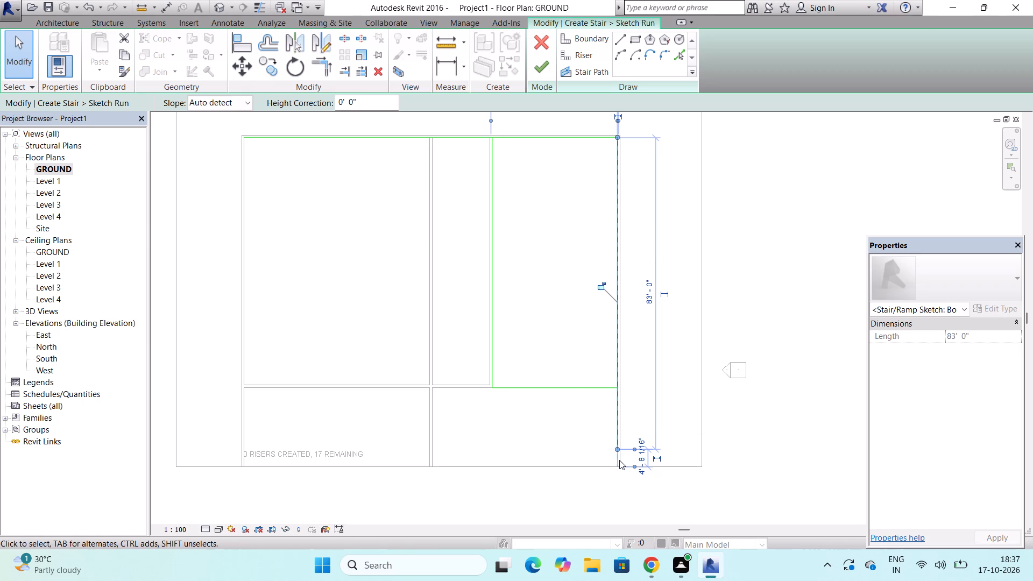
pyautogui.moveTo(616, 448); pyautogui.dragTo(618, 394)
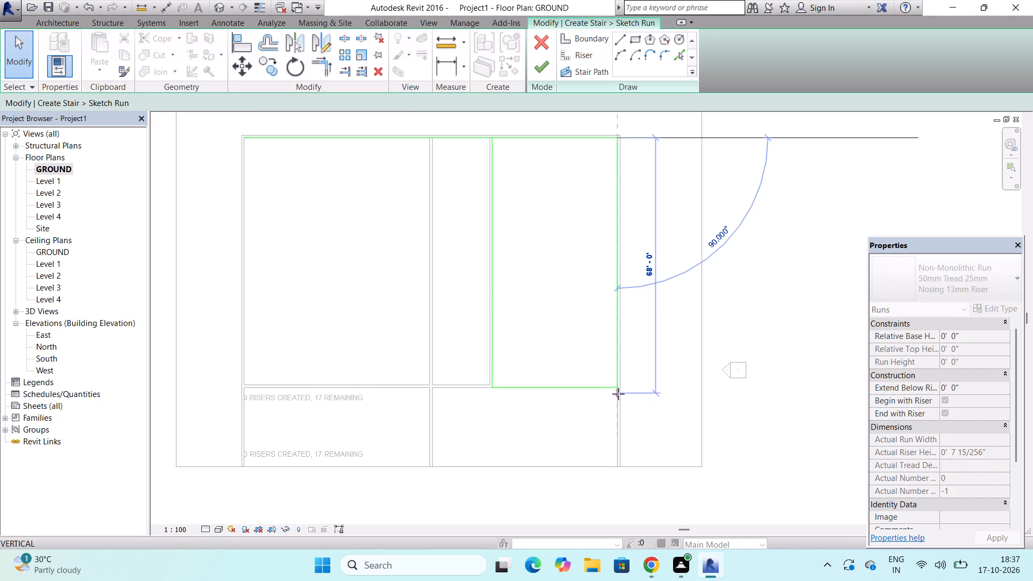
pyautogui.moveTo(618, 394); pyautogui.dragTo(618, 388)
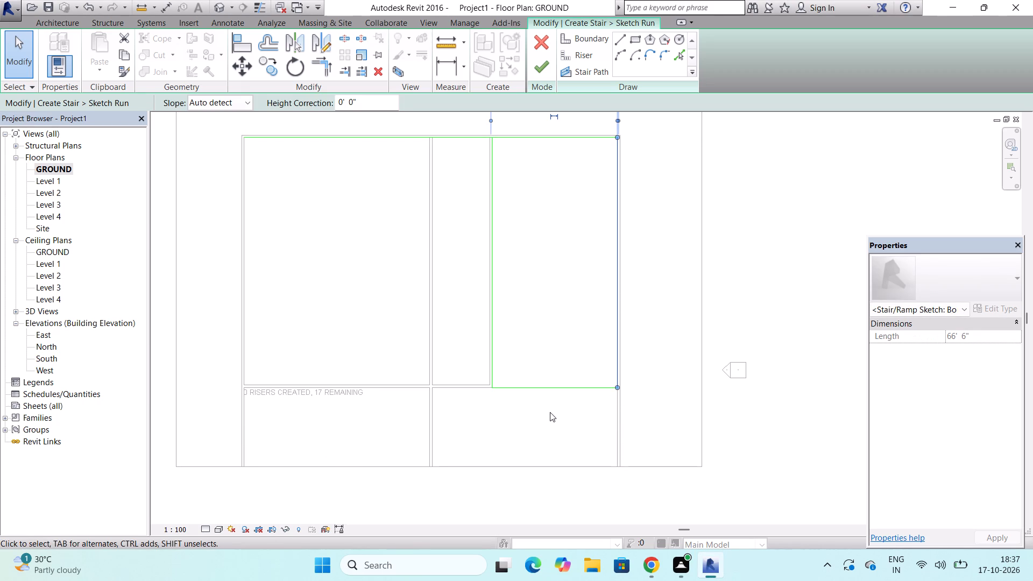
pyautogui.scroll(-2, 501, 422)
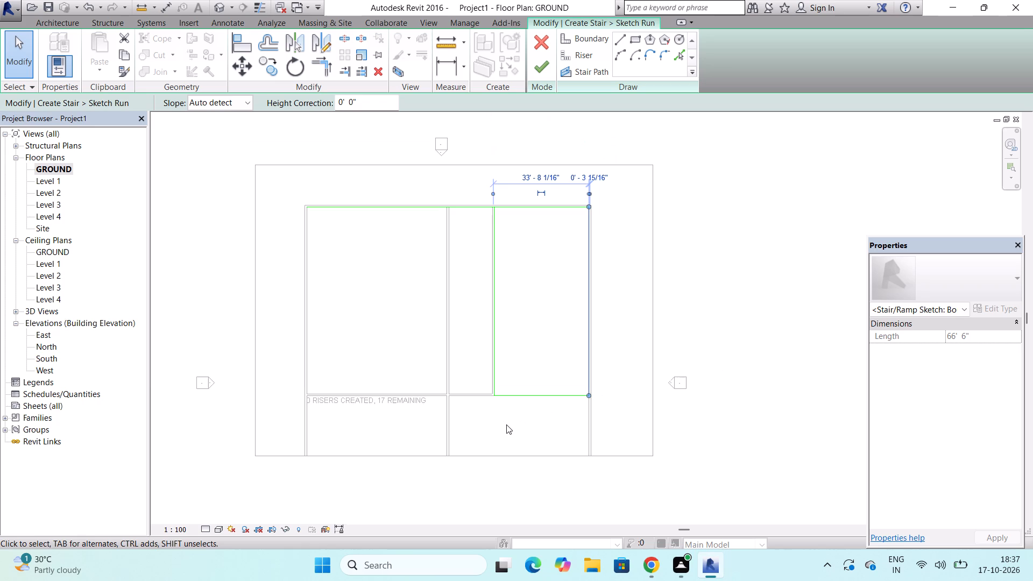
pyautogui.press('Escape')
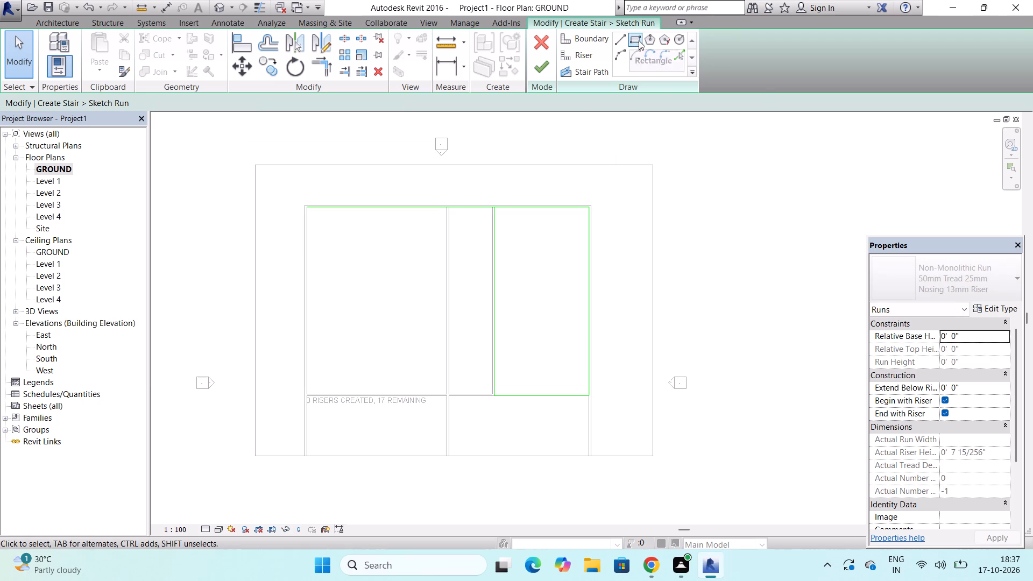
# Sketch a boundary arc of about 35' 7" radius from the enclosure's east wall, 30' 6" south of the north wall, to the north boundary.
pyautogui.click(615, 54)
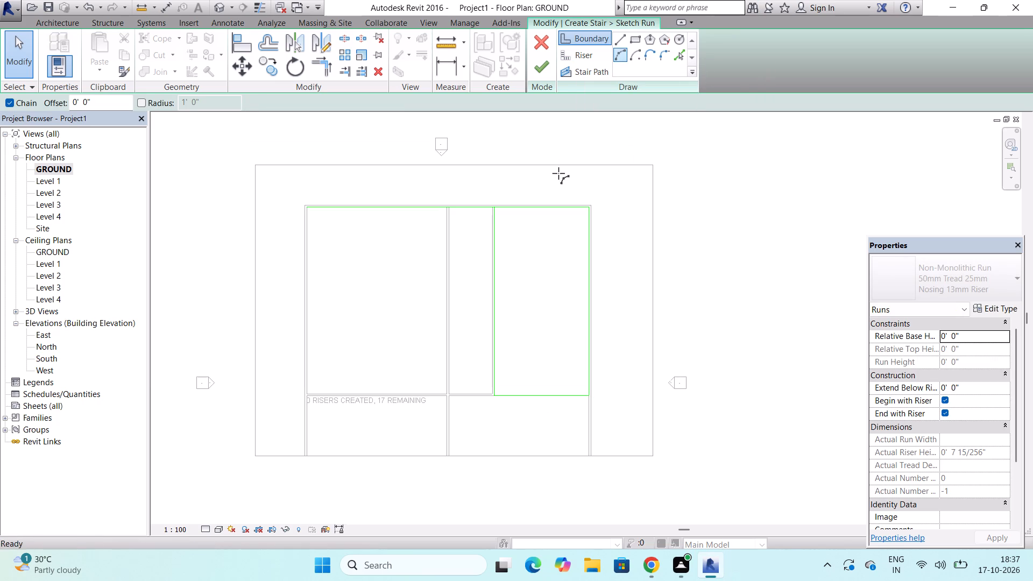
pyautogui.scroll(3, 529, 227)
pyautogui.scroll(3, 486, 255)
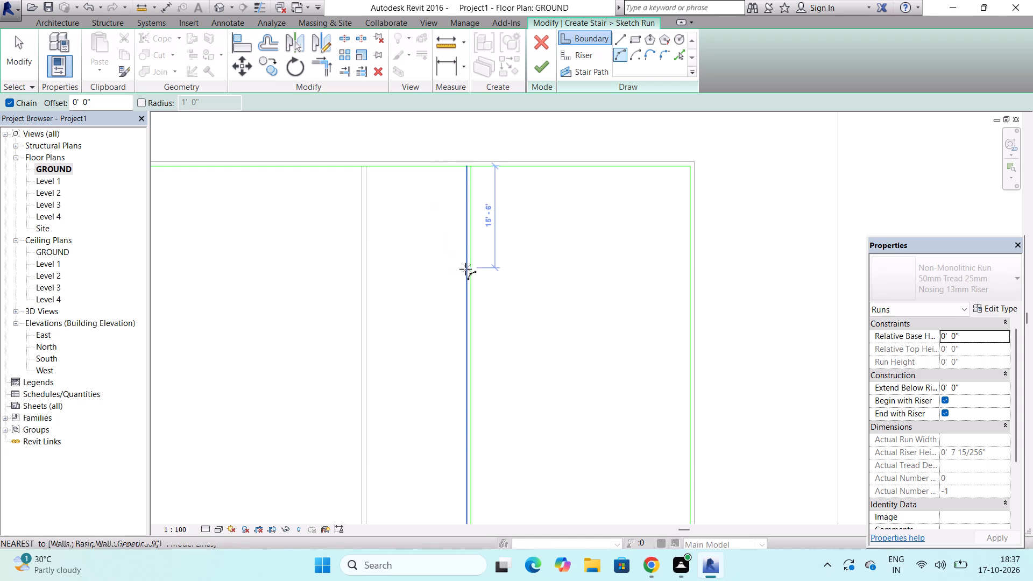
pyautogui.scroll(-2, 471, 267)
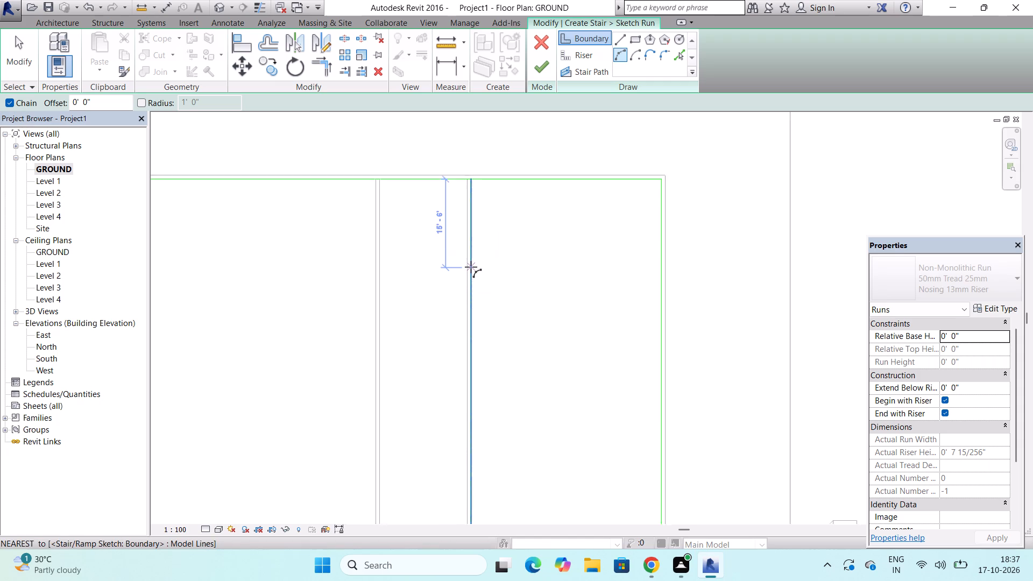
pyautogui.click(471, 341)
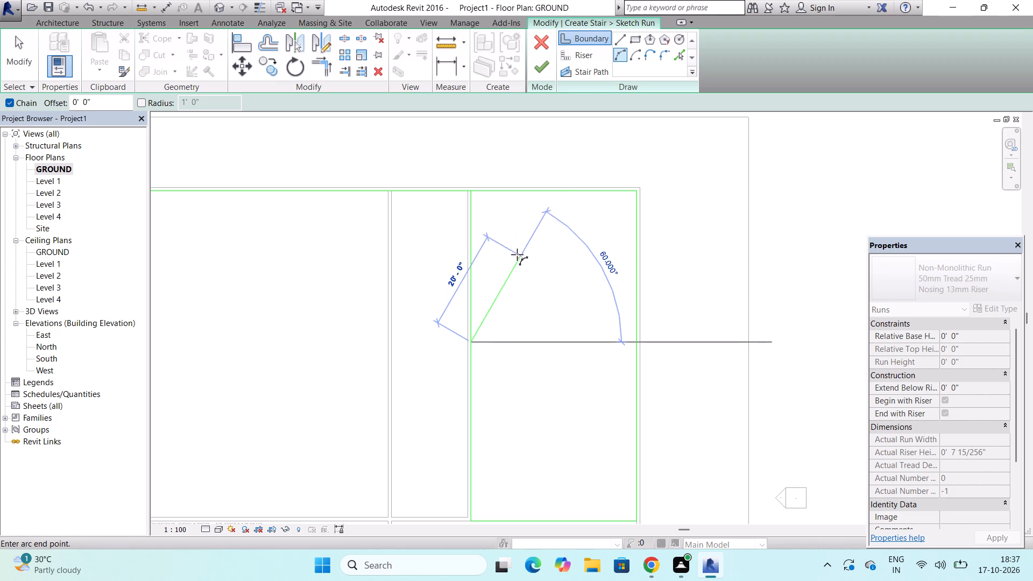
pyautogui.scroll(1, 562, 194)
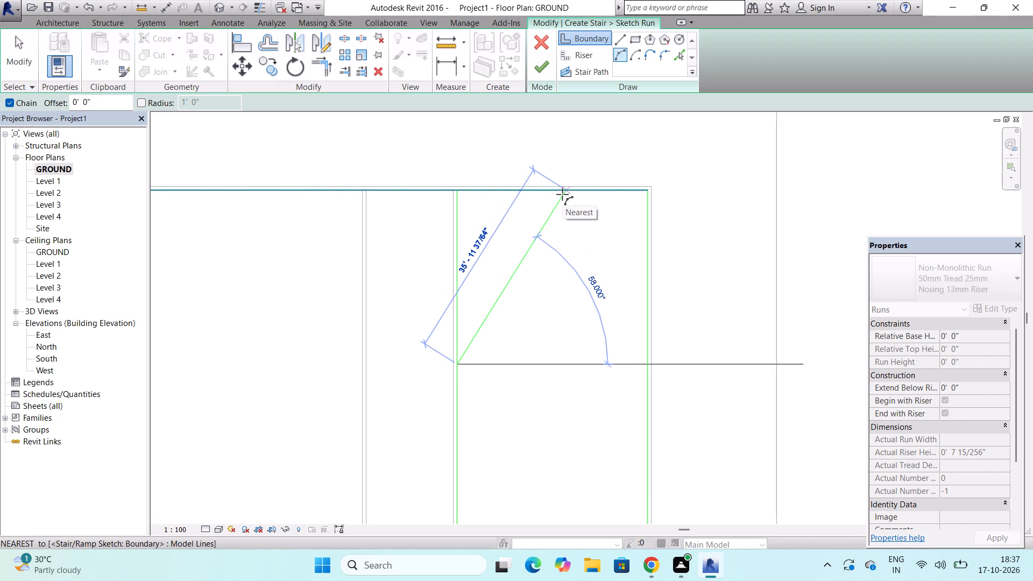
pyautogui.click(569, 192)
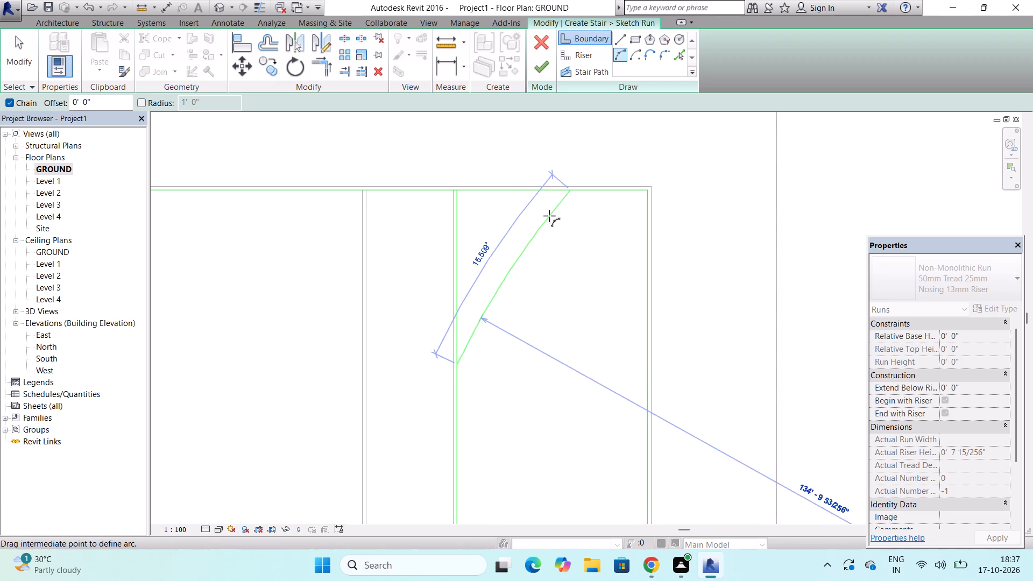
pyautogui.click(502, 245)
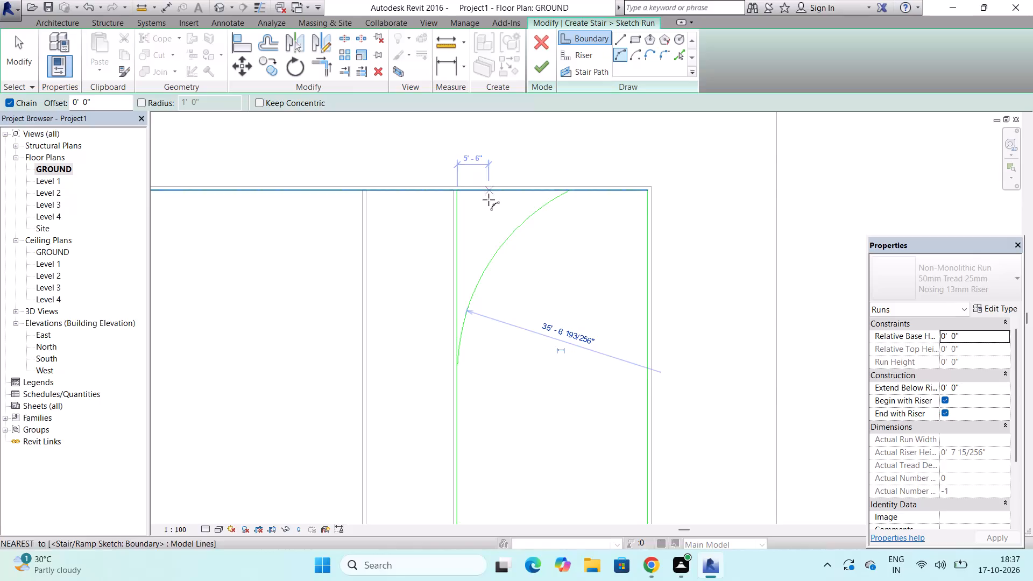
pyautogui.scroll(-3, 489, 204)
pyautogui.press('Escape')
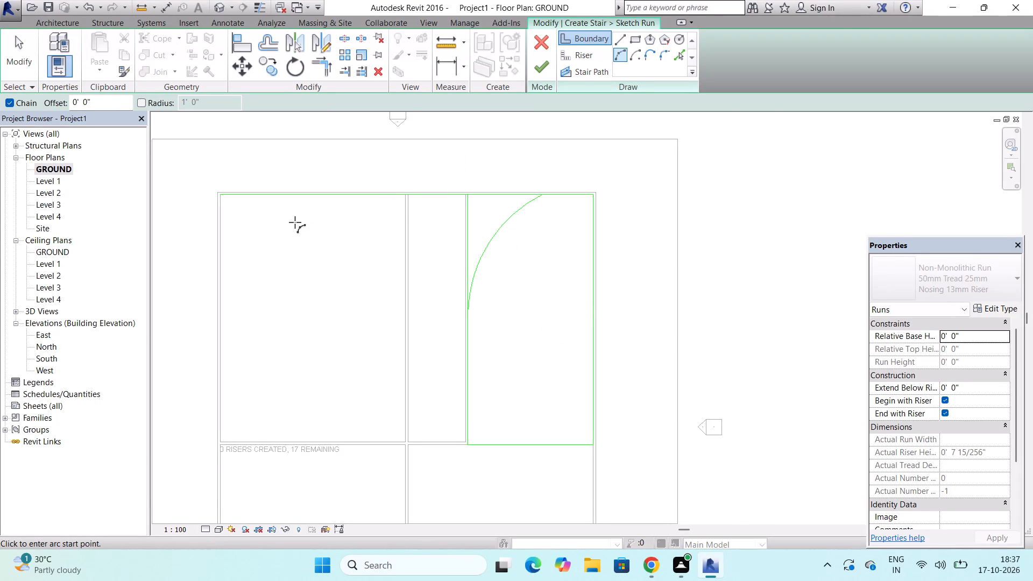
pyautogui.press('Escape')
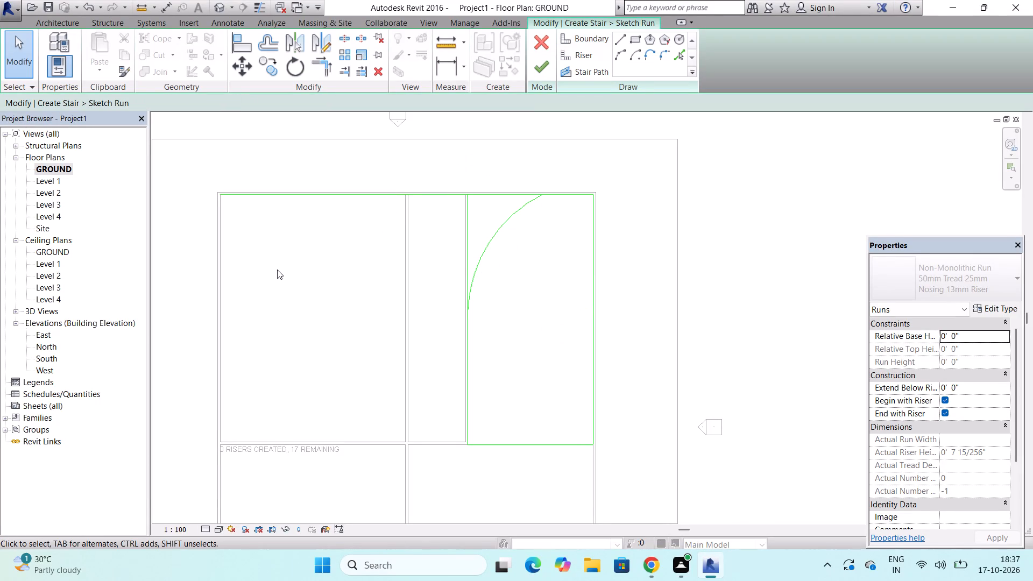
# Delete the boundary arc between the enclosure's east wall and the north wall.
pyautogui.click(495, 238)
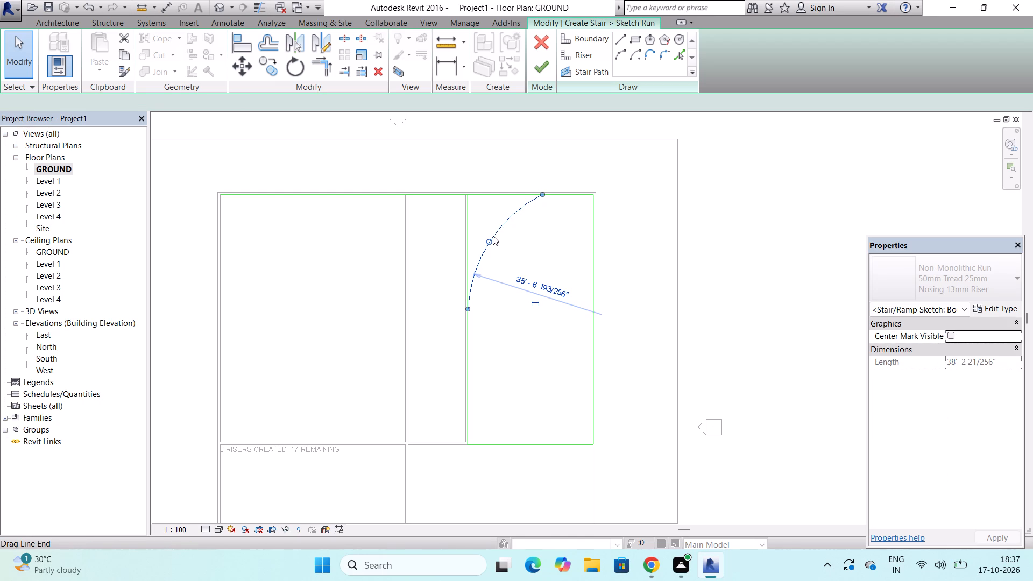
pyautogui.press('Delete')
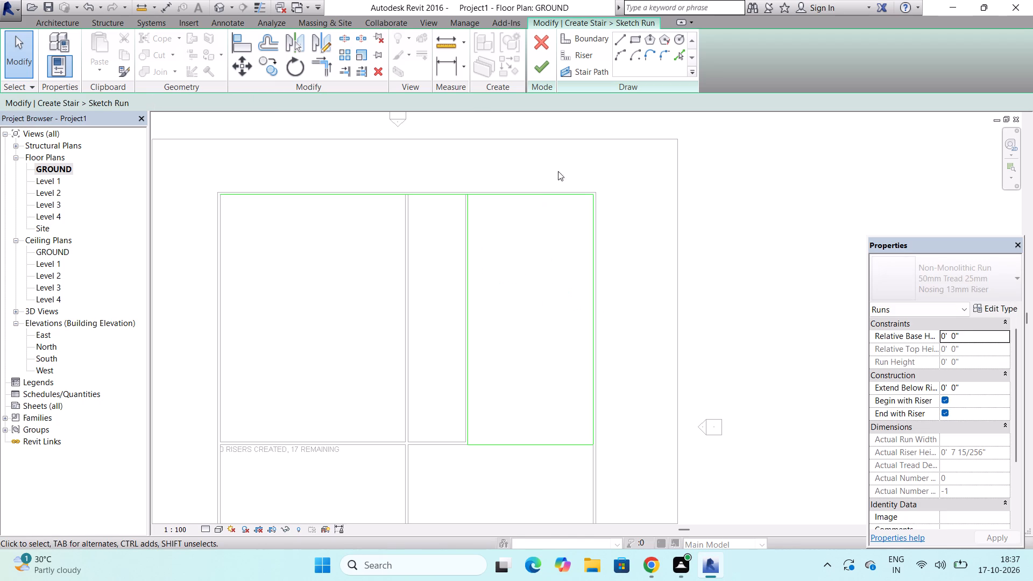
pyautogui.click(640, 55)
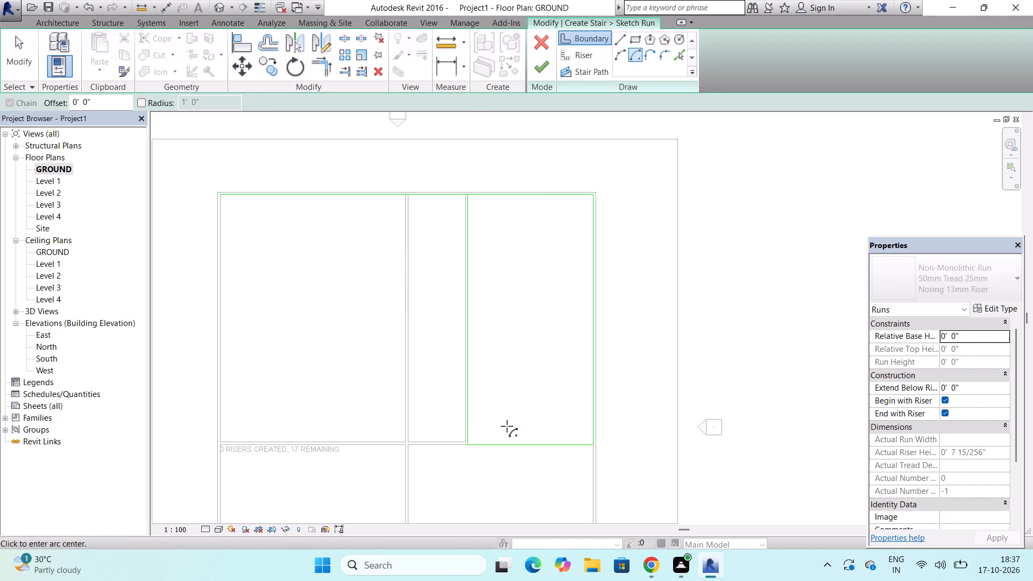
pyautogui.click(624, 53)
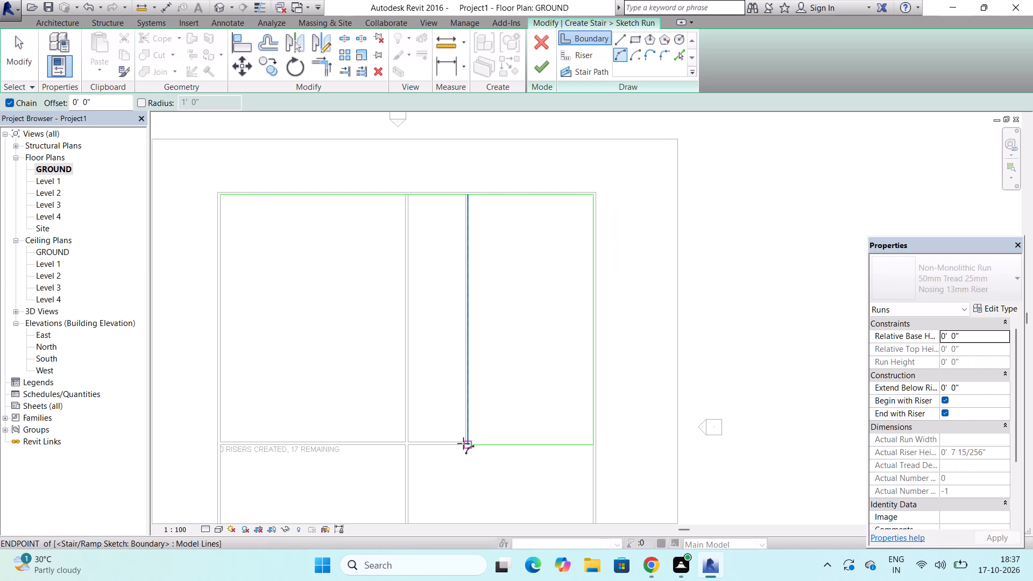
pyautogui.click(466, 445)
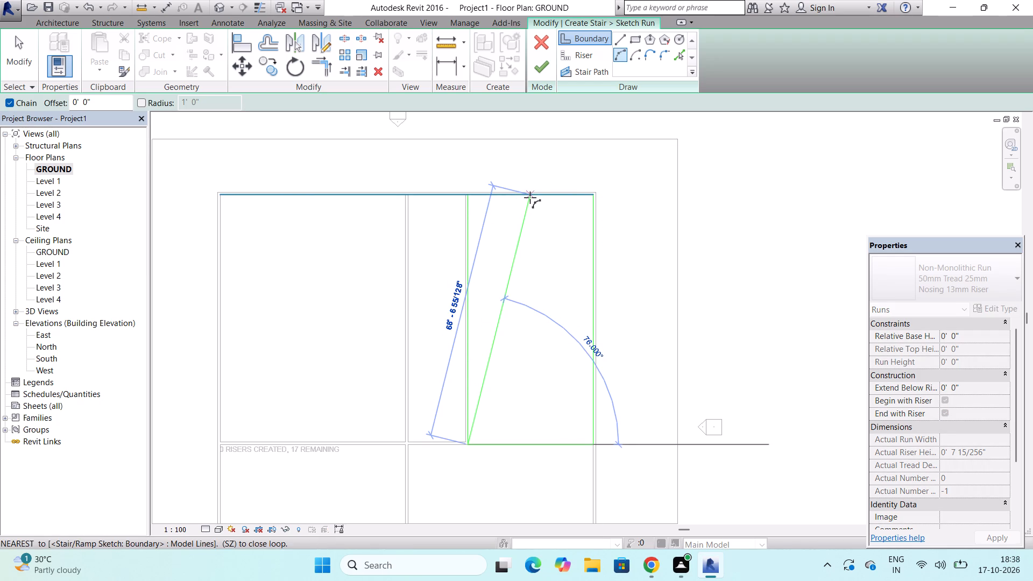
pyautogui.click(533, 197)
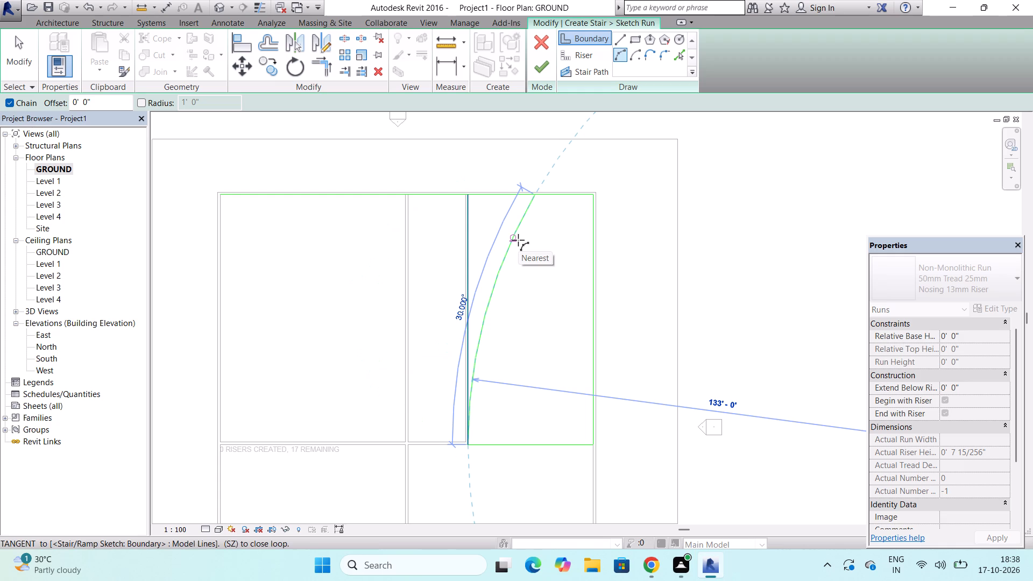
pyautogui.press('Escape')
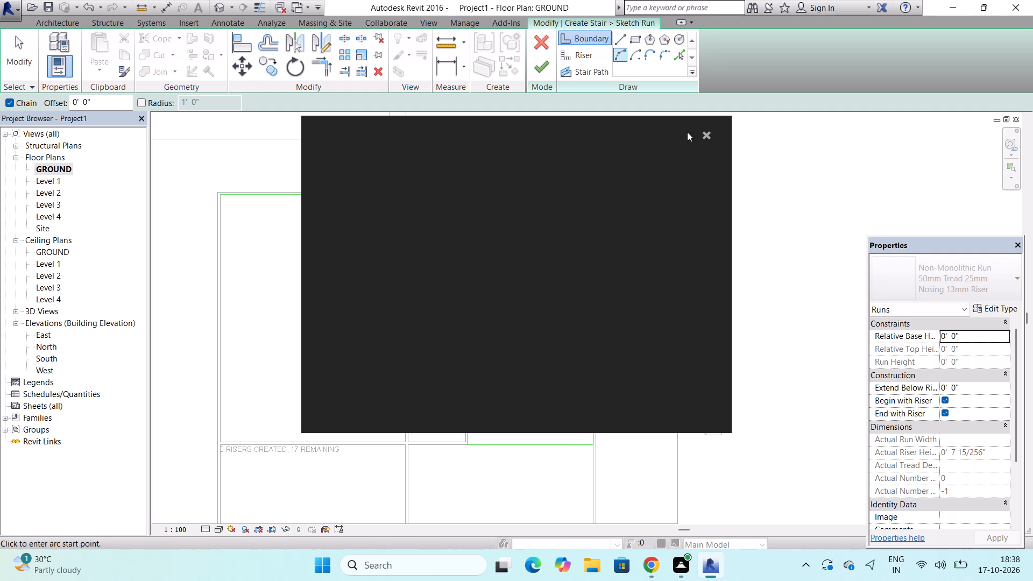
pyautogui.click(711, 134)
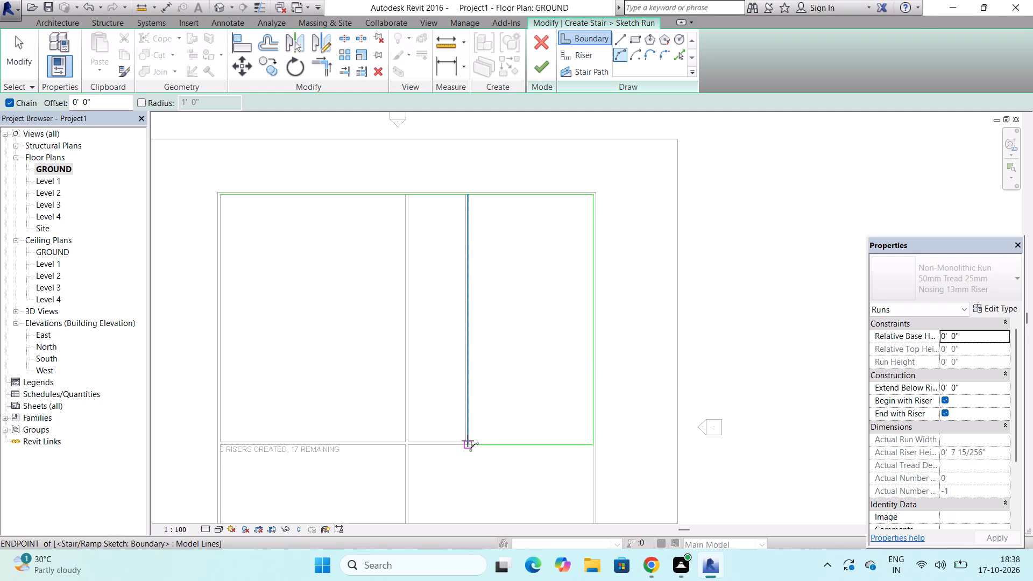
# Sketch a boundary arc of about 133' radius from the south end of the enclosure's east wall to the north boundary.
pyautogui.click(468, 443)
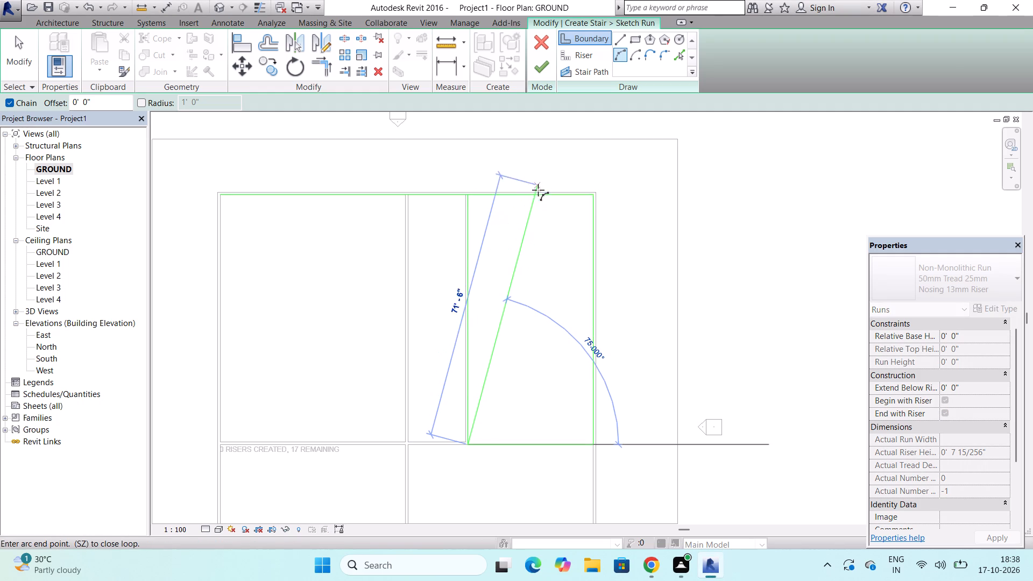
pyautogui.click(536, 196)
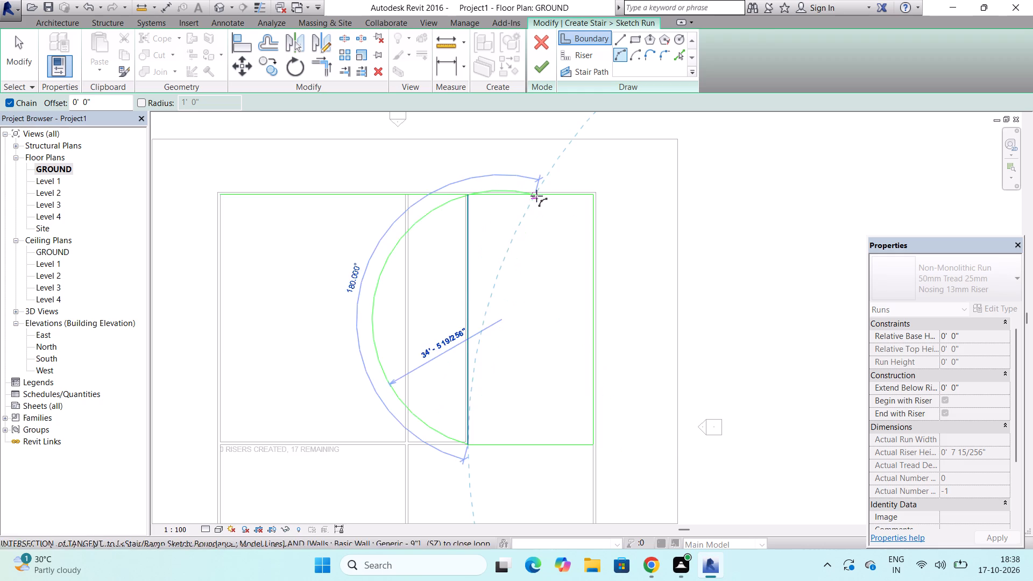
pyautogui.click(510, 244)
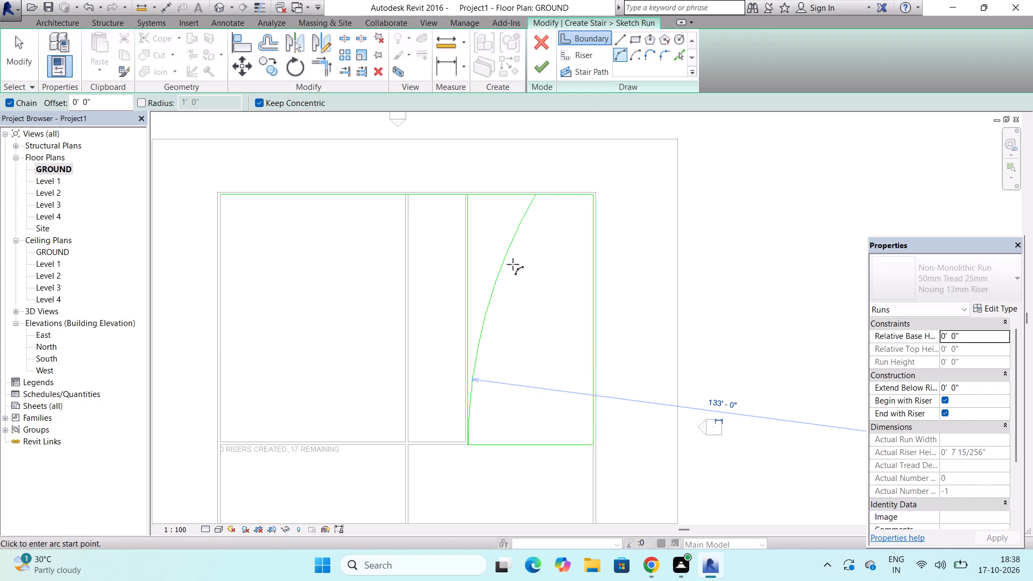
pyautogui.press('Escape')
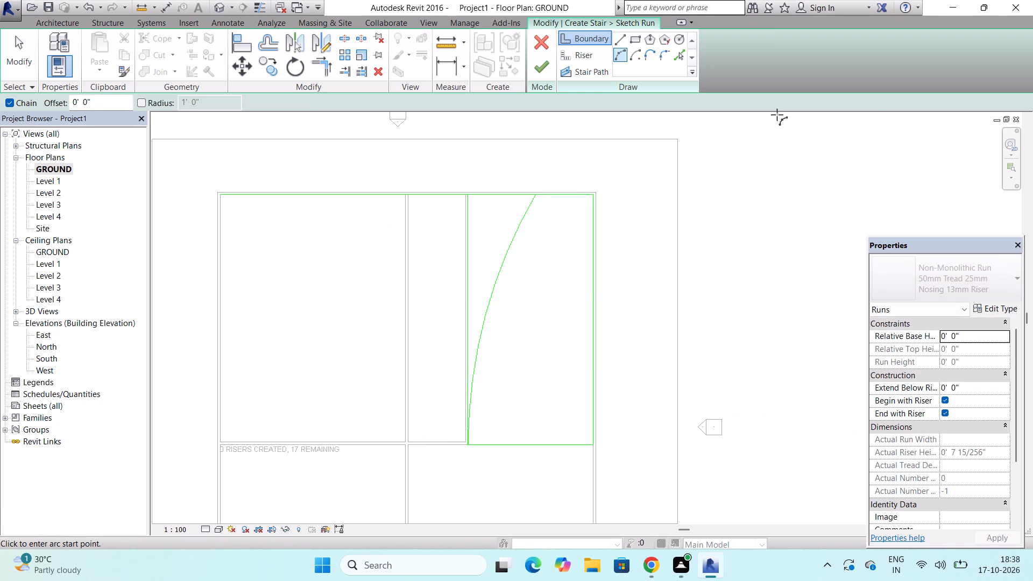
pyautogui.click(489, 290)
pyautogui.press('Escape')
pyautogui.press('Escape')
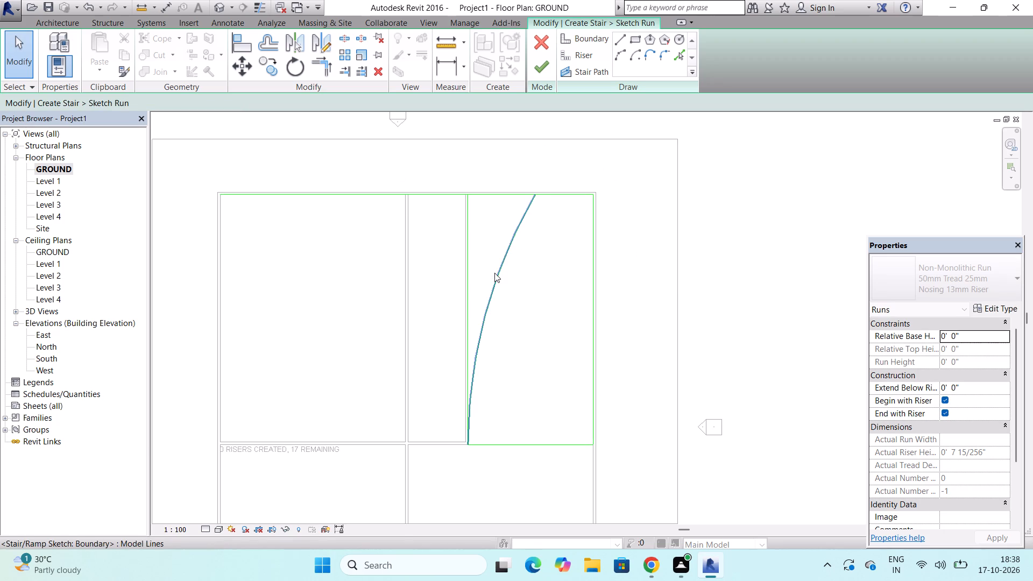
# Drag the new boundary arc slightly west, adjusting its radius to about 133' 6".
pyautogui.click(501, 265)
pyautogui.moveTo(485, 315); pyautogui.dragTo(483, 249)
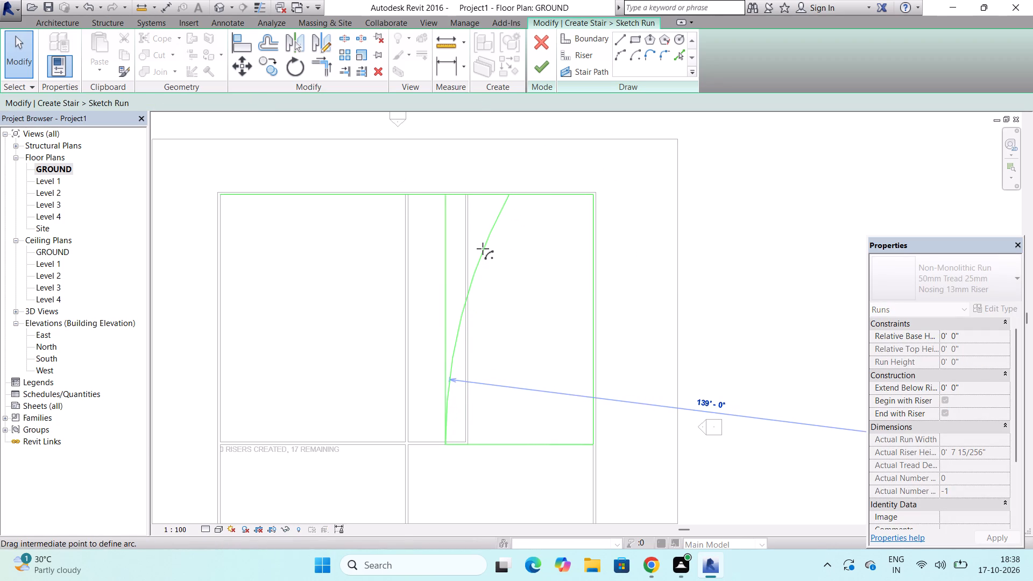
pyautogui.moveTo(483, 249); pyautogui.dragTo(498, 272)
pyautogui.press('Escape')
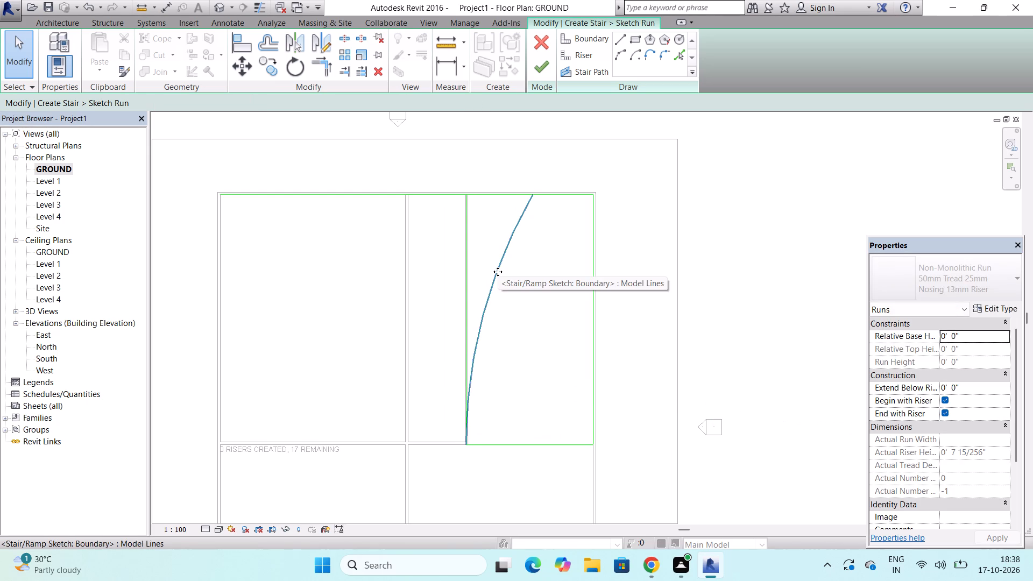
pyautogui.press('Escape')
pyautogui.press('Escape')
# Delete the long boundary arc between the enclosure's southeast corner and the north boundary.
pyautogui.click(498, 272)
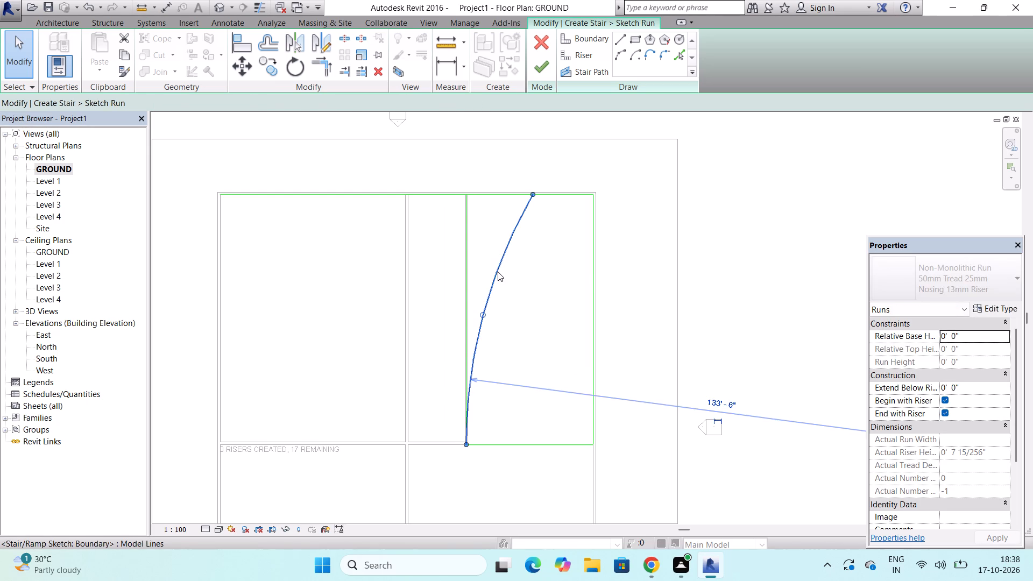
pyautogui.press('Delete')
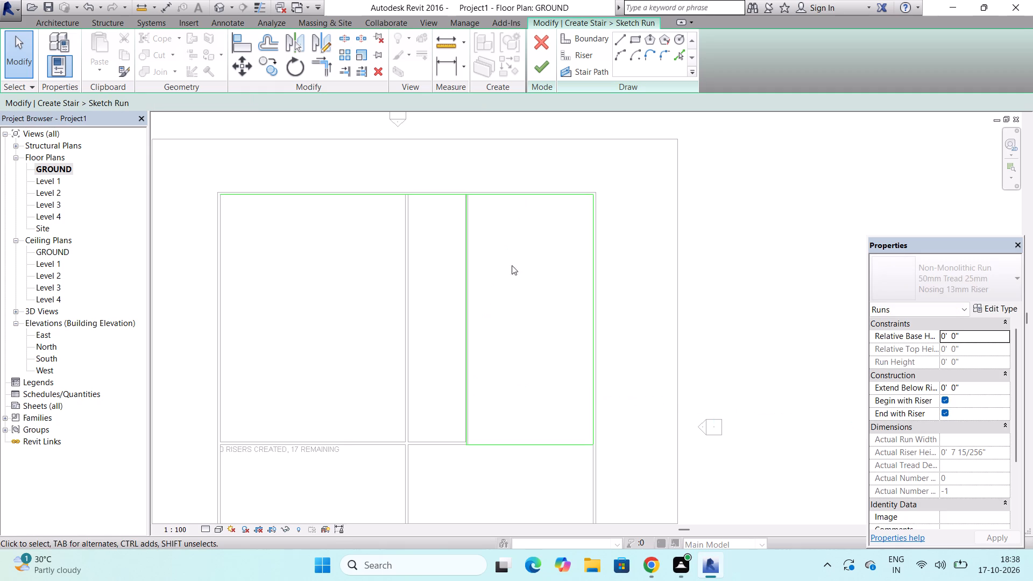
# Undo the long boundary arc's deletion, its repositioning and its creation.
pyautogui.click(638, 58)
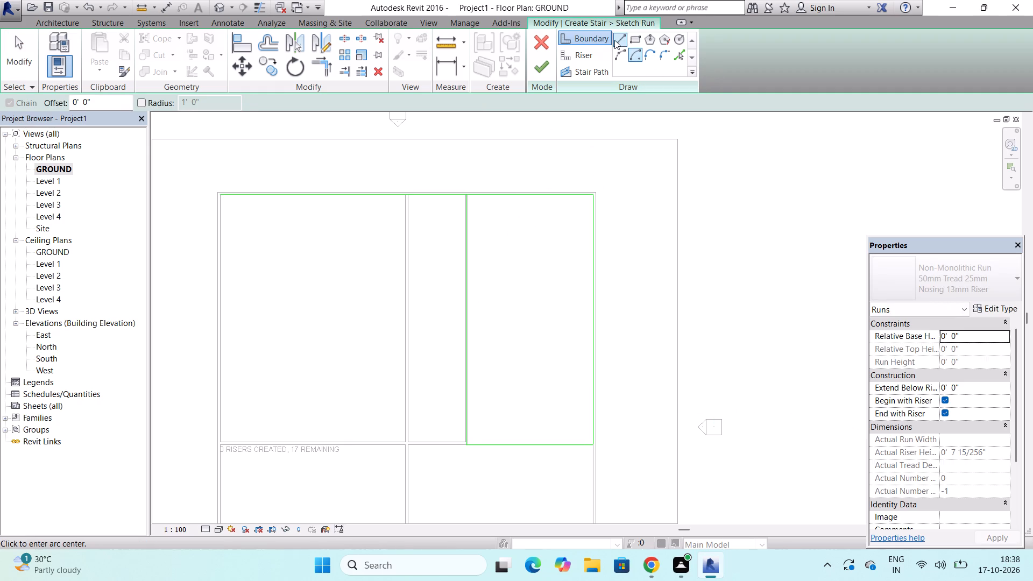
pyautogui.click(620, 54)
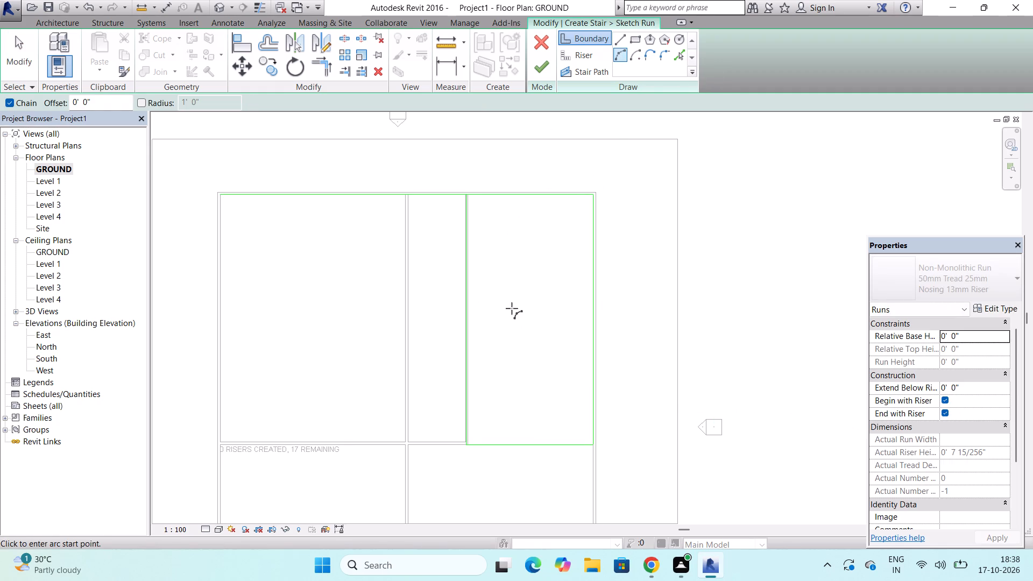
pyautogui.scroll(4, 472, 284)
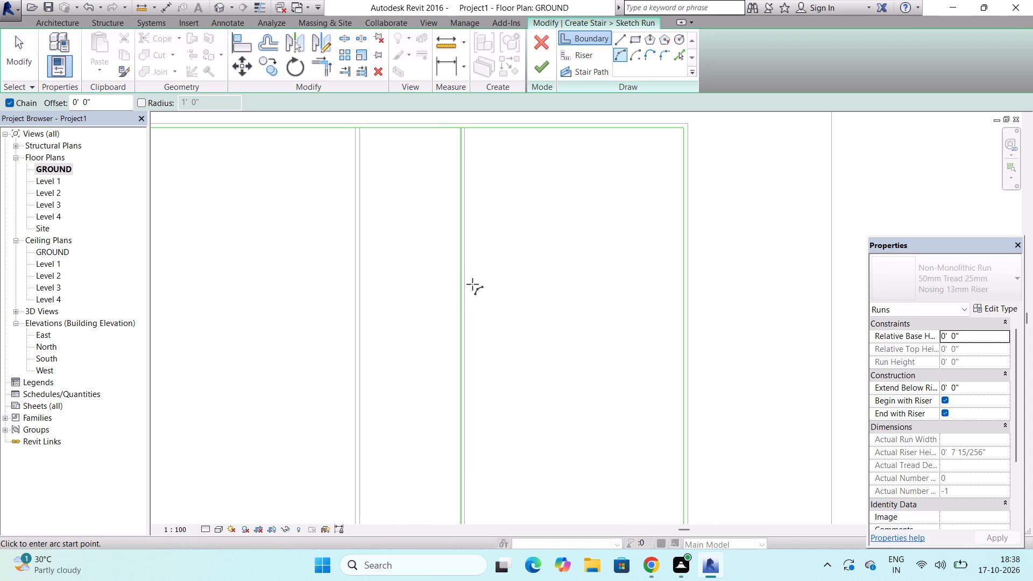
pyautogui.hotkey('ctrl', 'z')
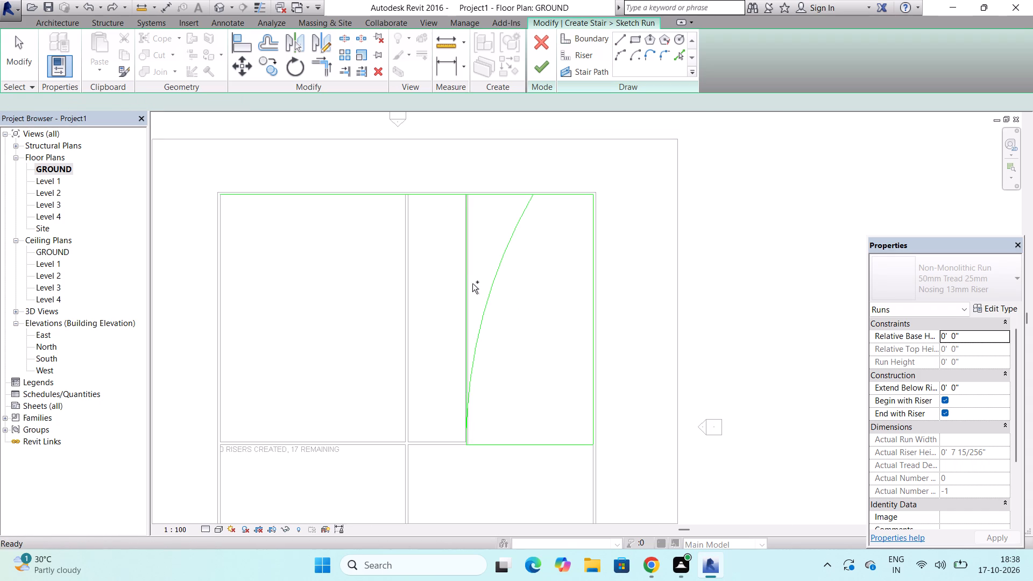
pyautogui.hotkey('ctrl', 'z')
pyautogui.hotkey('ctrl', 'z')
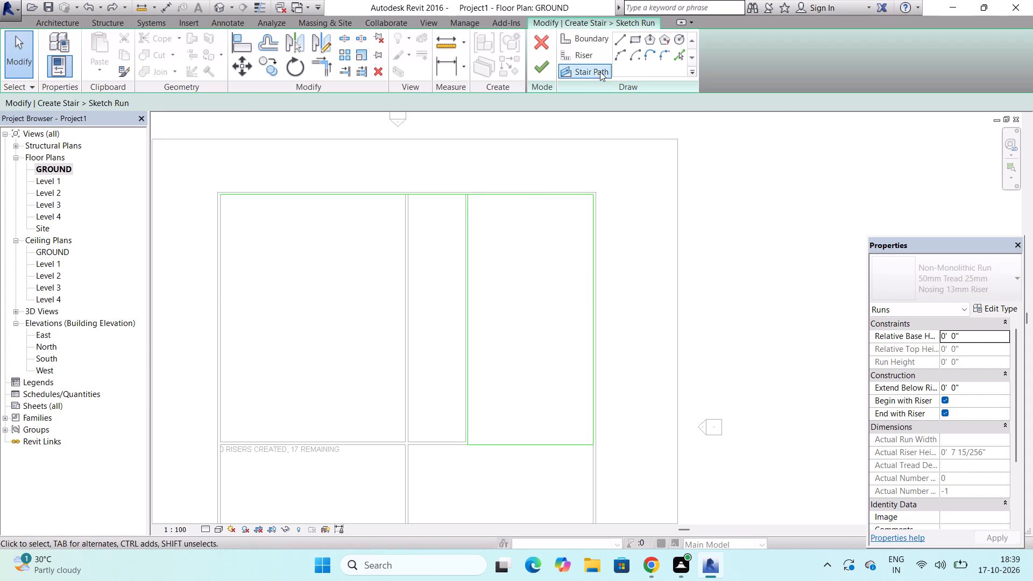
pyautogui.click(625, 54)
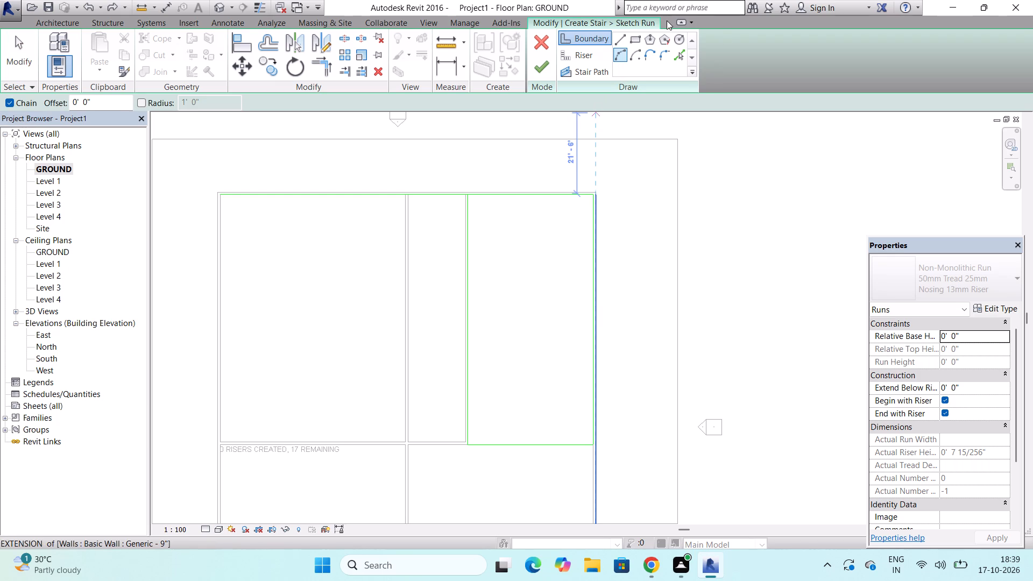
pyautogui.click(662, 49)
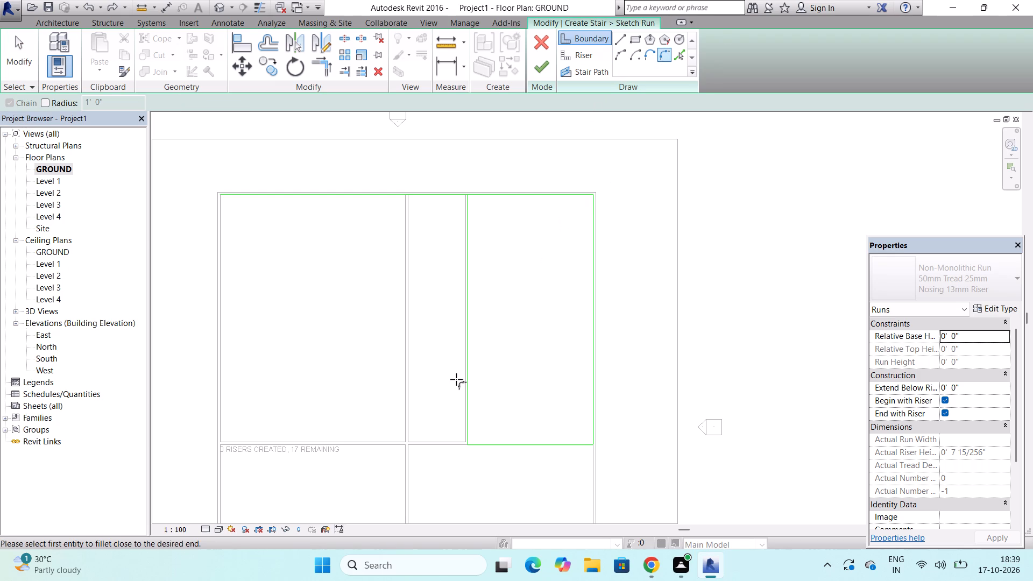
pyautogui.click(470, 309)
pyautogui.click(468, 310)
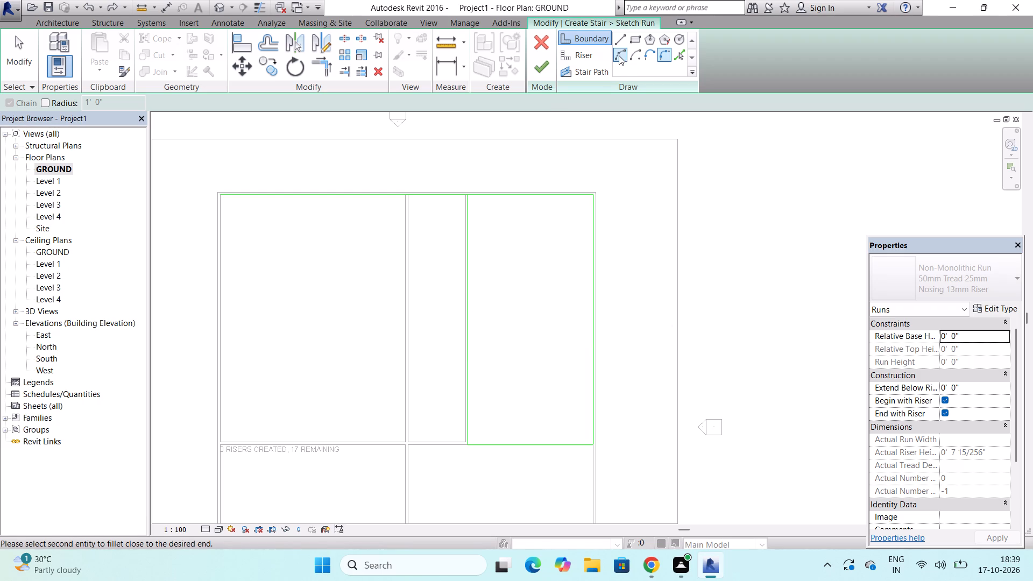
# Sketch a boundary arc of about 37' 7" radius from the midpoint of the enclosure's east wall line to the north boundary.
pyautogui.click(619, 55)
pyautogui.click(470, 322)
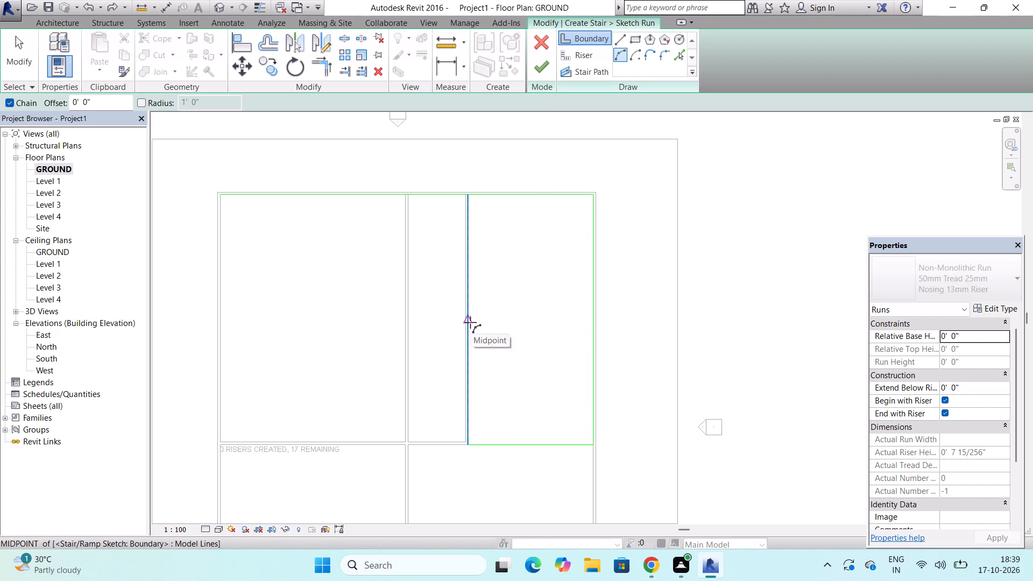
pyautogui.click(540, 198)
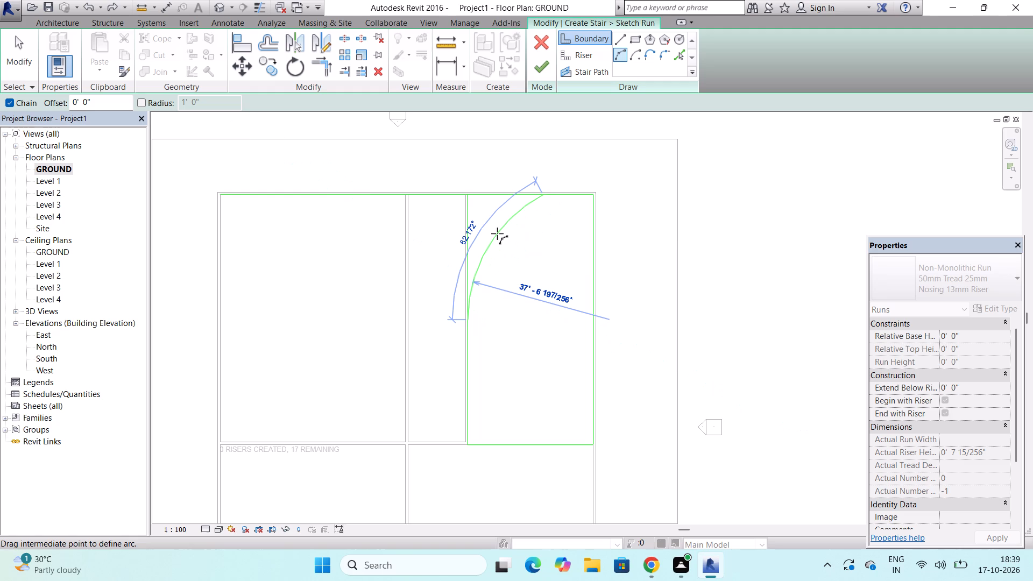
pyautogui.click(497, 233)
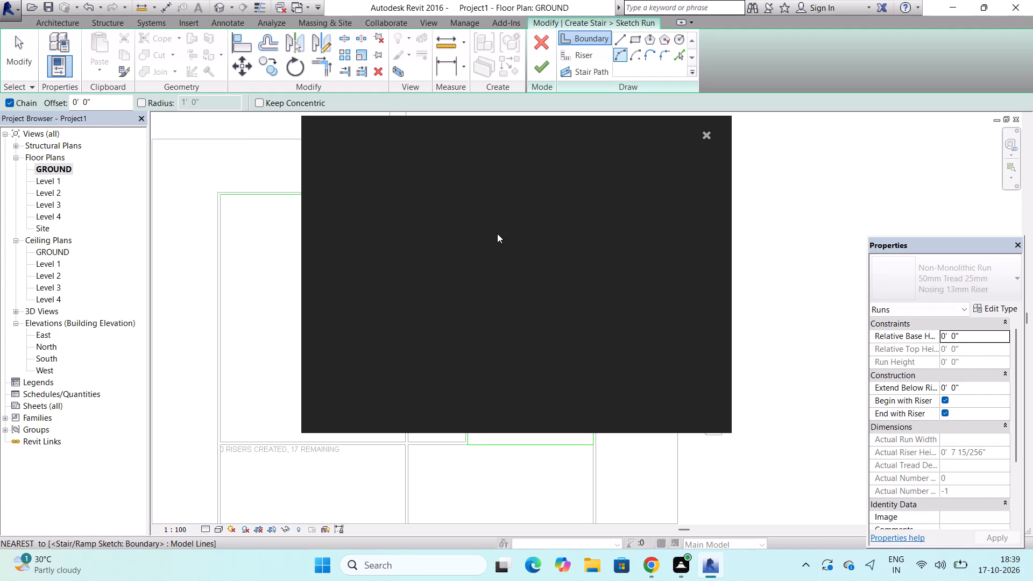
pyautogui.click(706, 130)
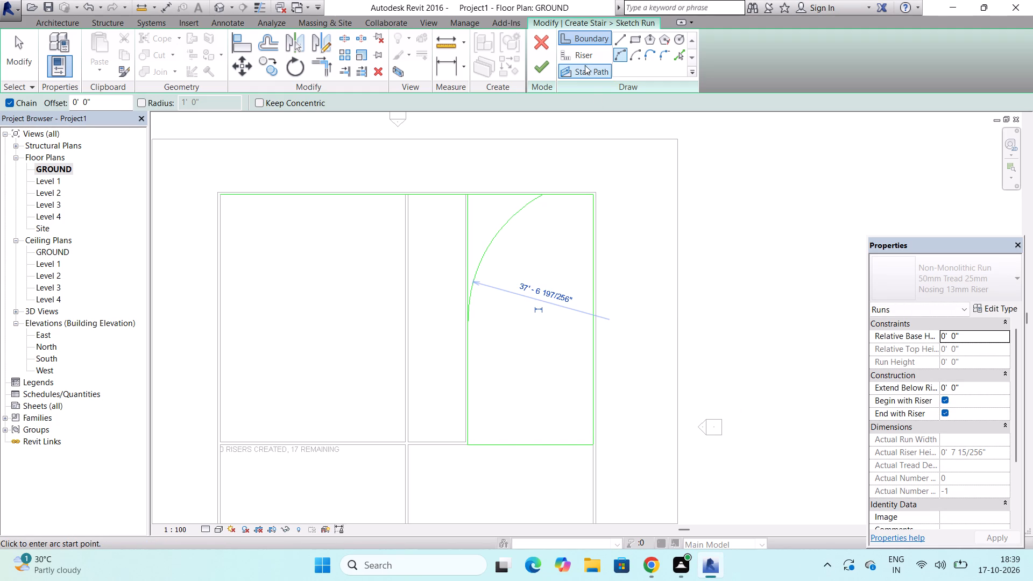
# Sketch a second boundary arc of about 51' 11" radius from the first arc's south end to the horizontal south boundary line.
pyautogui.click(465, 318)
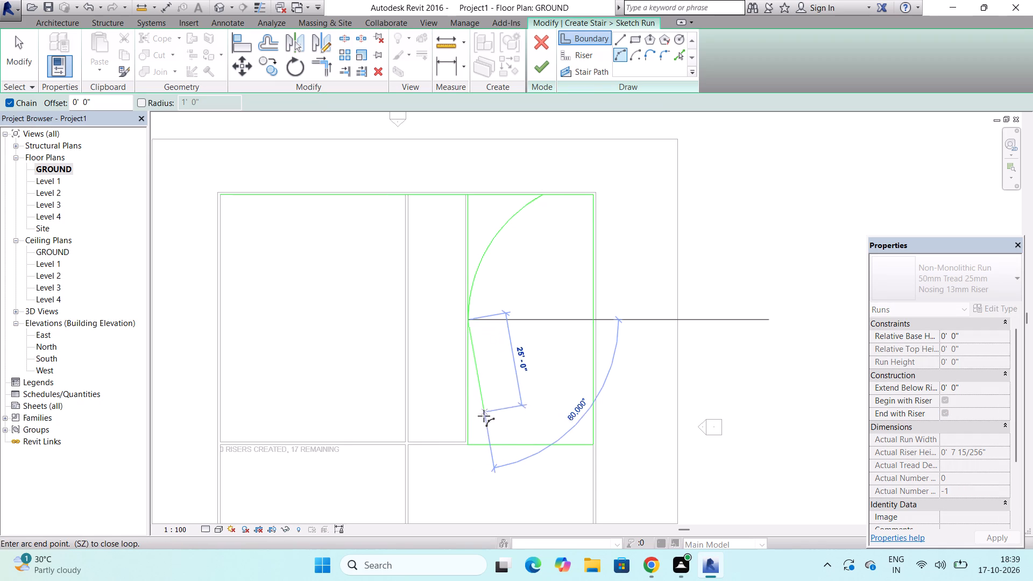
pyautogui.click(514, 443)
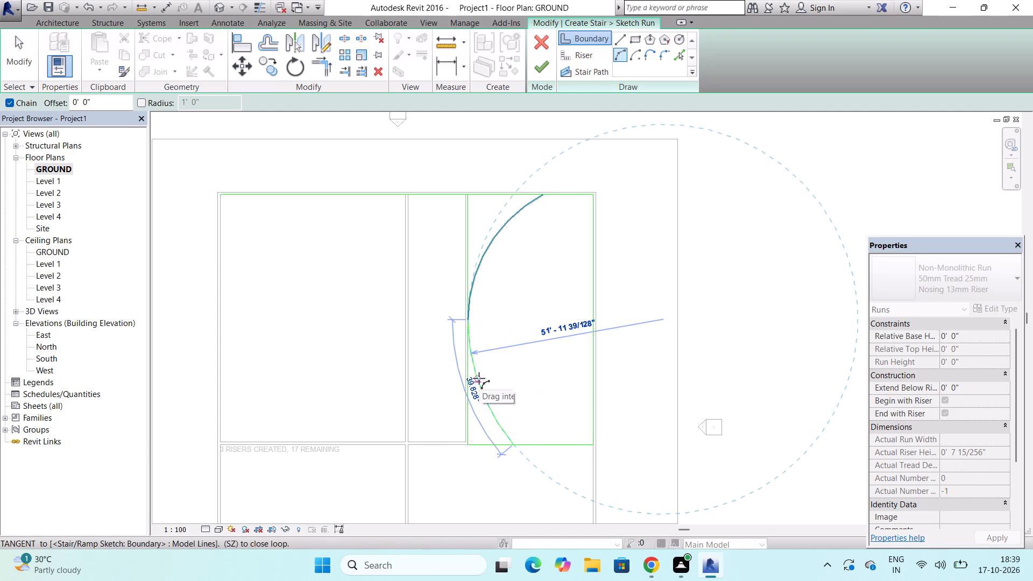
pyautogui.click(479, 378)
pyautogui.scroll(2, 494, 317)
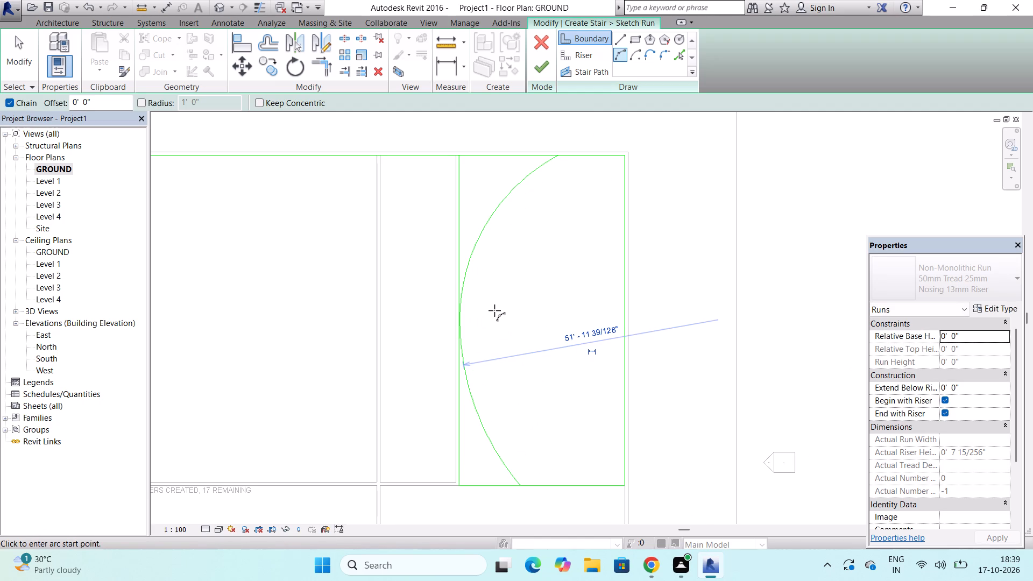
pyautogui.press('Escape')
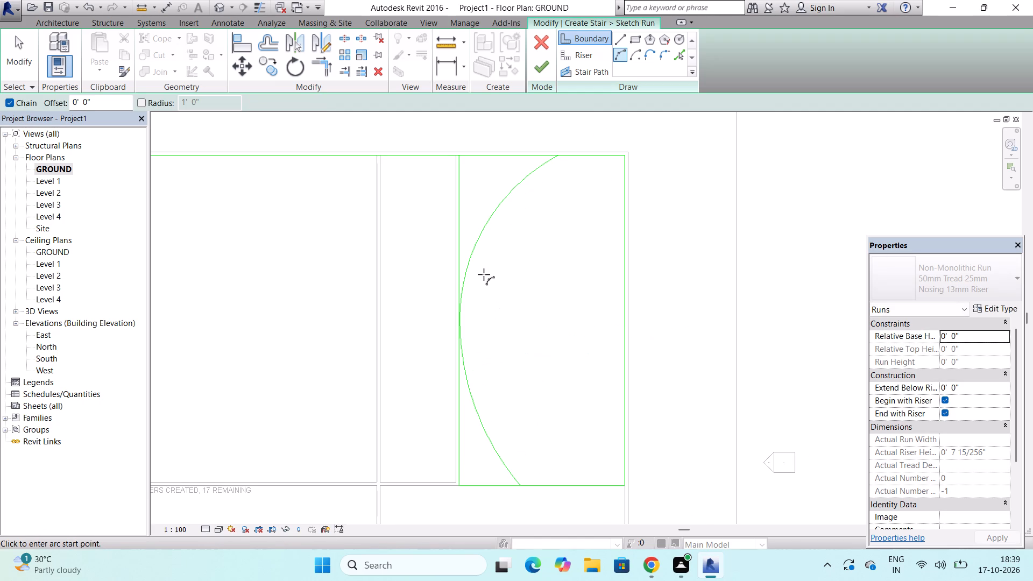
pyautogui.scroll(2, 480, 484)
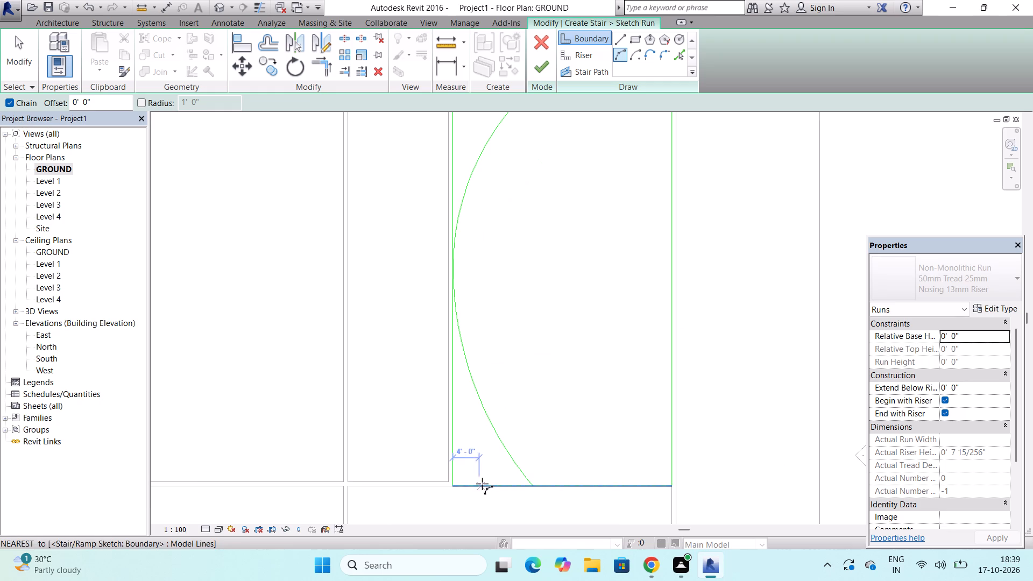
pyautogui.press('Escape')
pyautogui.press('Escape')
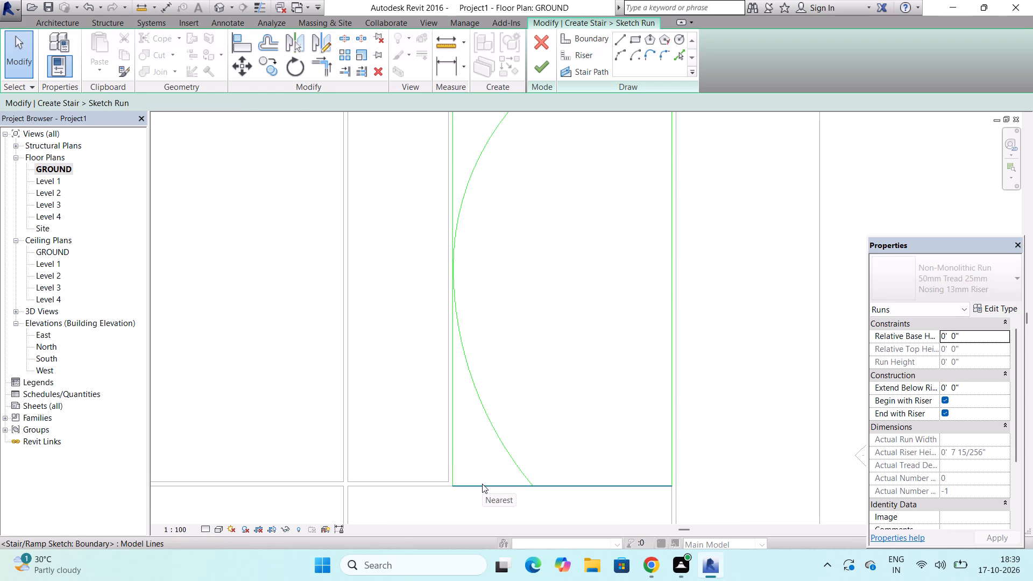
# Shorten the horizontal south boundary line to about 21' 3" so its west end meets the lower arc.
pyautogui.click(482, 484)
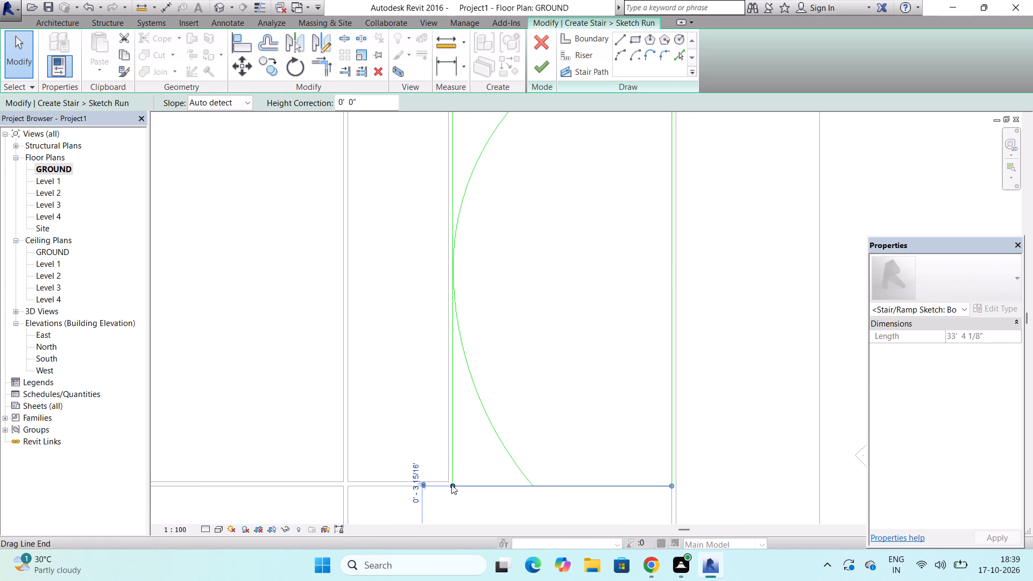
pyautogui.moveTo(451, 485); pyautogui.dragTo(551, 492)
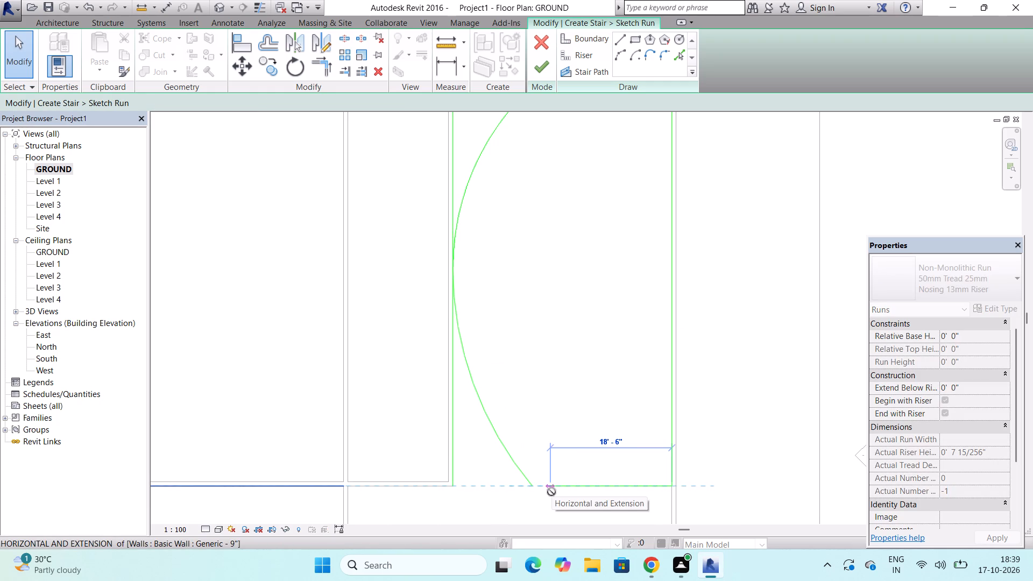
pyautogui.moveTo(551, 492); pyautogui.dragTo(530, 491)
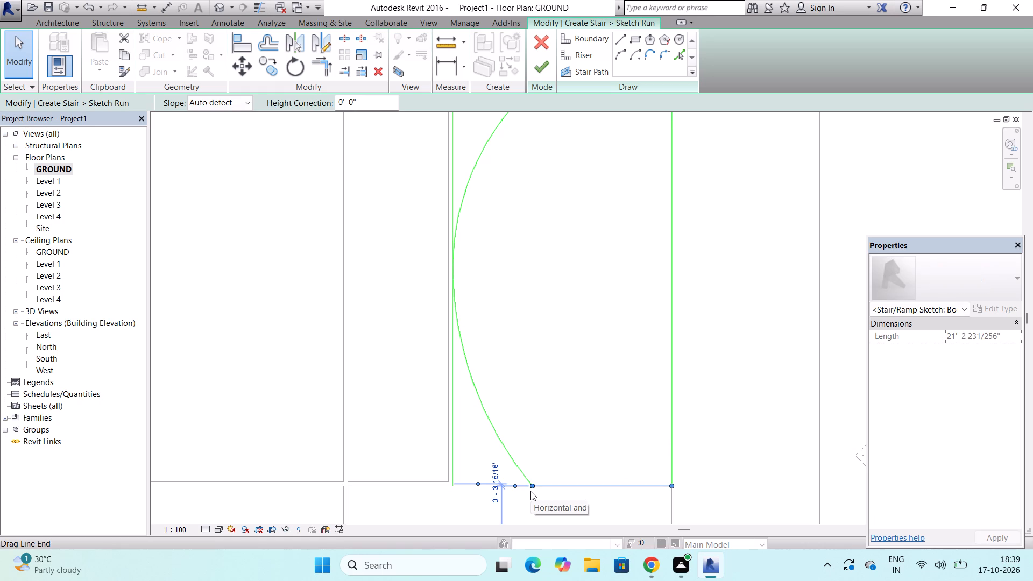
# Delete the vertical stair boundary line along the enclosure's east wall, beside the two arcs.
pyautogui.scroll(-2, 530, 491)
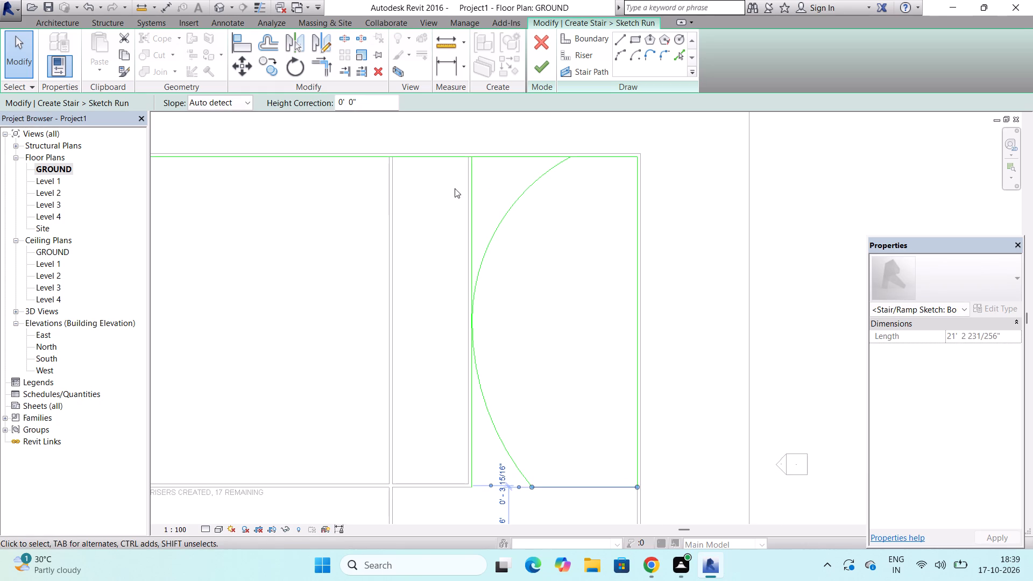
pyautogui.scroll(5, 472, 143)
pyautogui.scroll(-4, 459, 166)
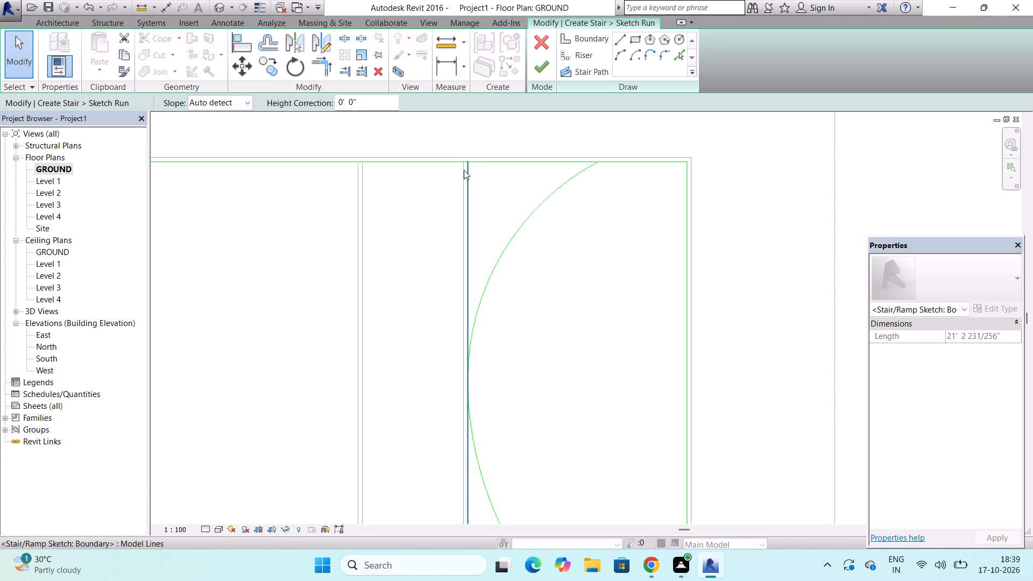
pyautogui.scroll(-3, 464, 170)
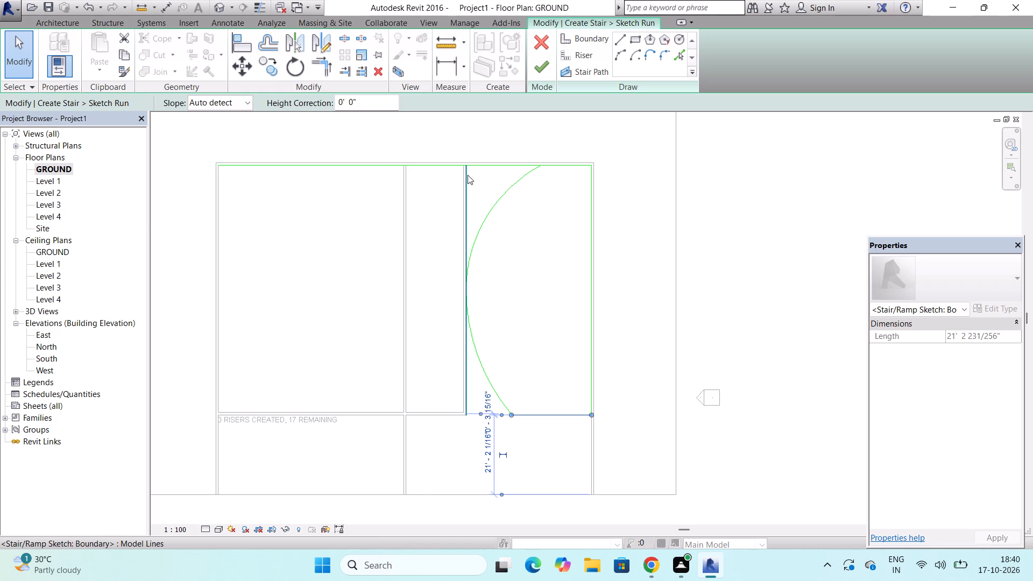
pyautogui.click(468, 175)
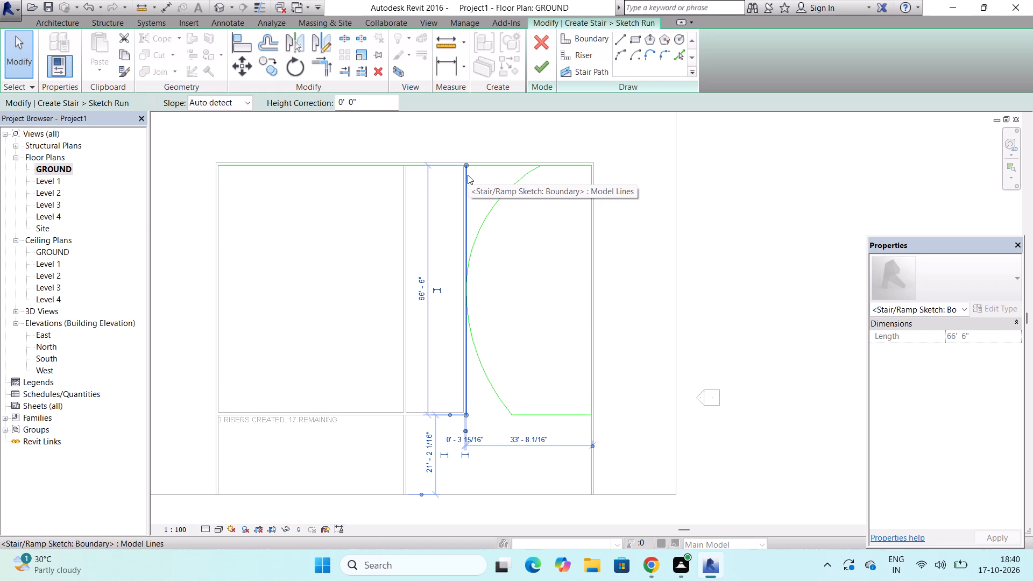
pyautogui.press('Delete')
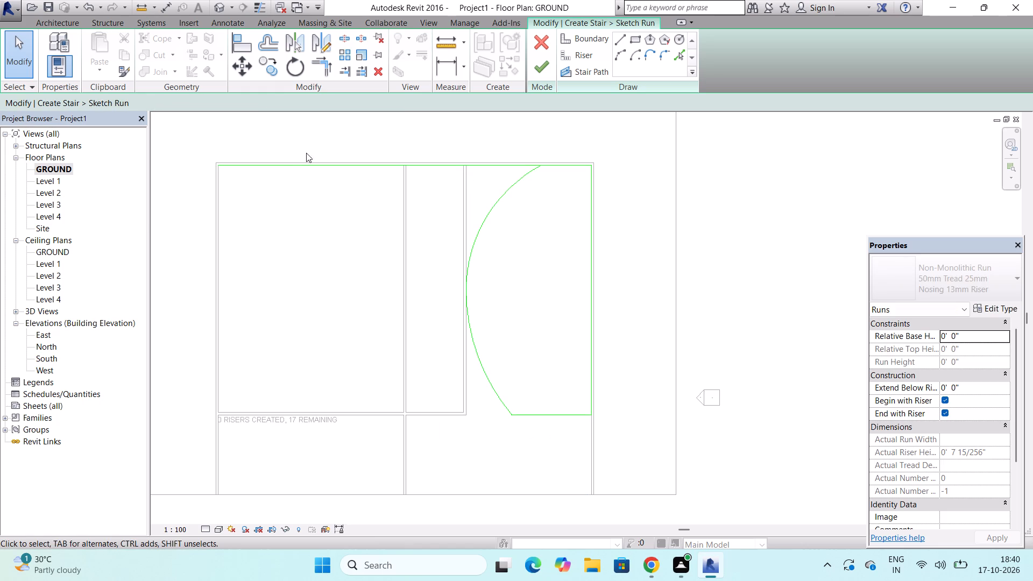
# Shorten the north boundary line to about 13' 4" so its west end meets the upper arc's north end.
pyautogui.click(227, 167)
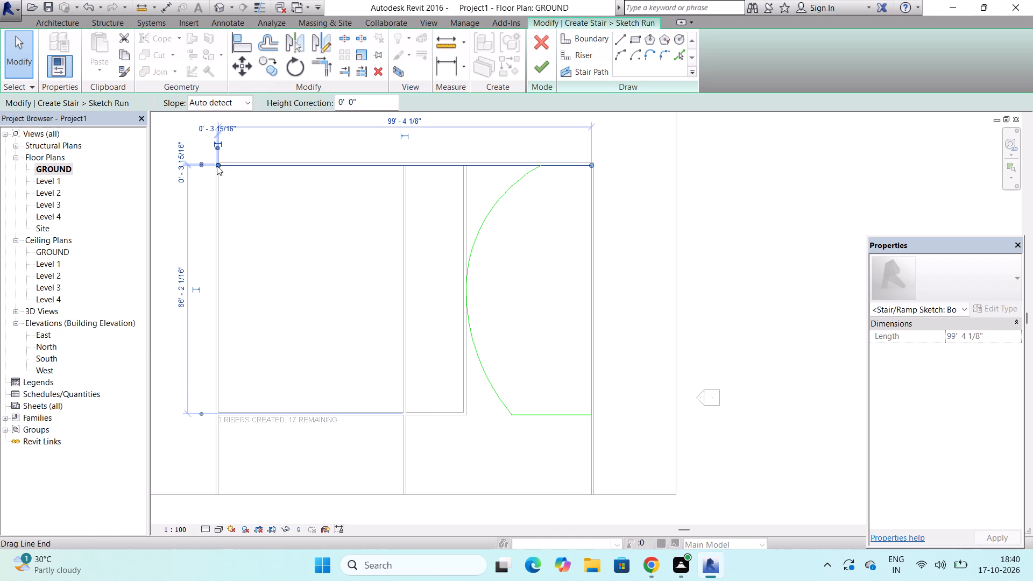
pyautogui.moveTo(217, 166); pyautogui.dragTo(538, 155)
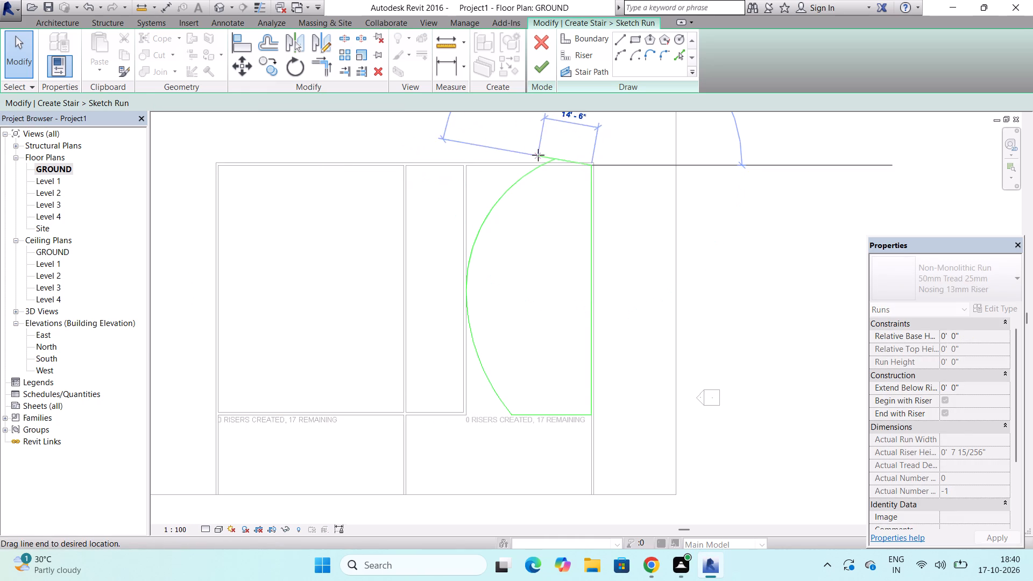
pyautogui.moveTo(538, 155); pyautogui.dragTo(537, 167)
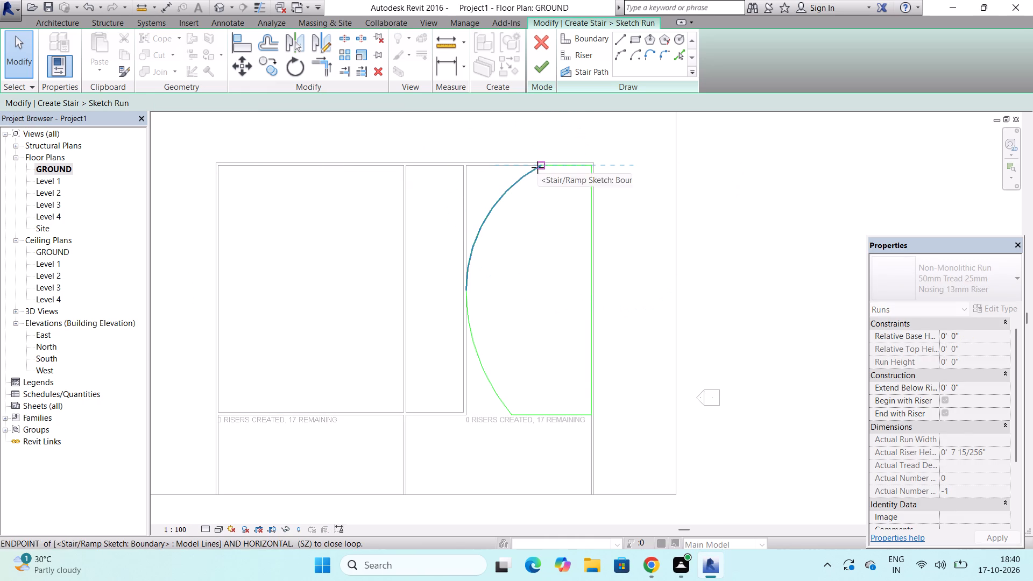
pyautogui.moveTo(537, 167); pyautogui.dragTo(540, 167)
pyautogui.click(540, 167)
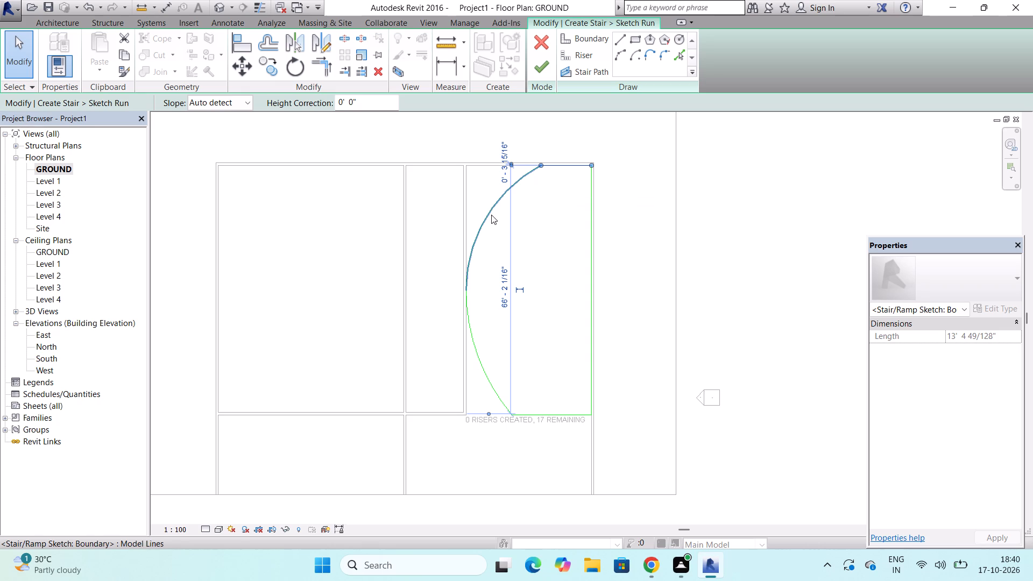
# Examine the two boundary arcs and the point where they meet at the enclosure's east wall.
pyautogui.scroll(3, 470, 315)
pyautogui.scroll(3, 437, 258)
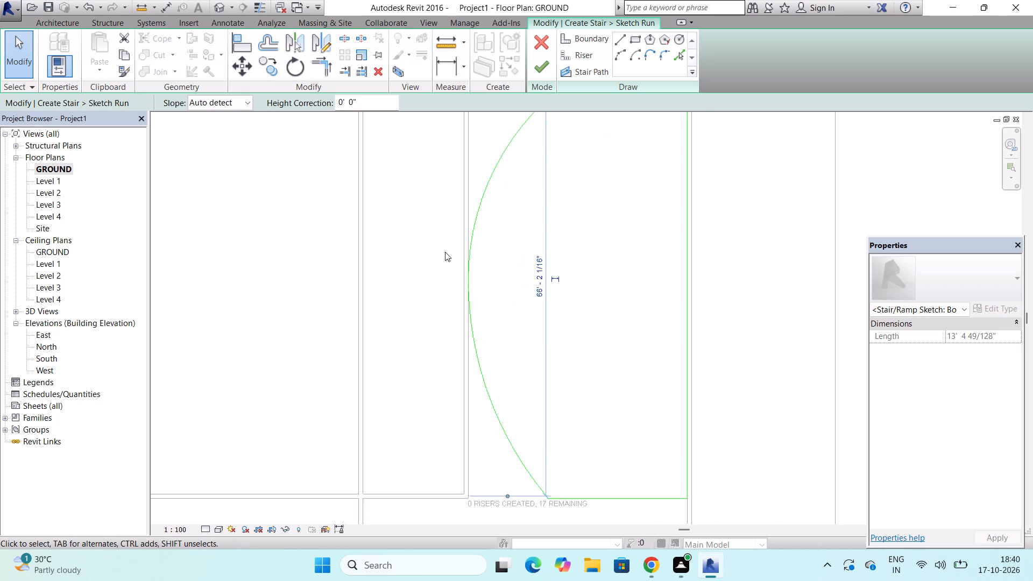
pyautogui.scroll(5, 445, 252)
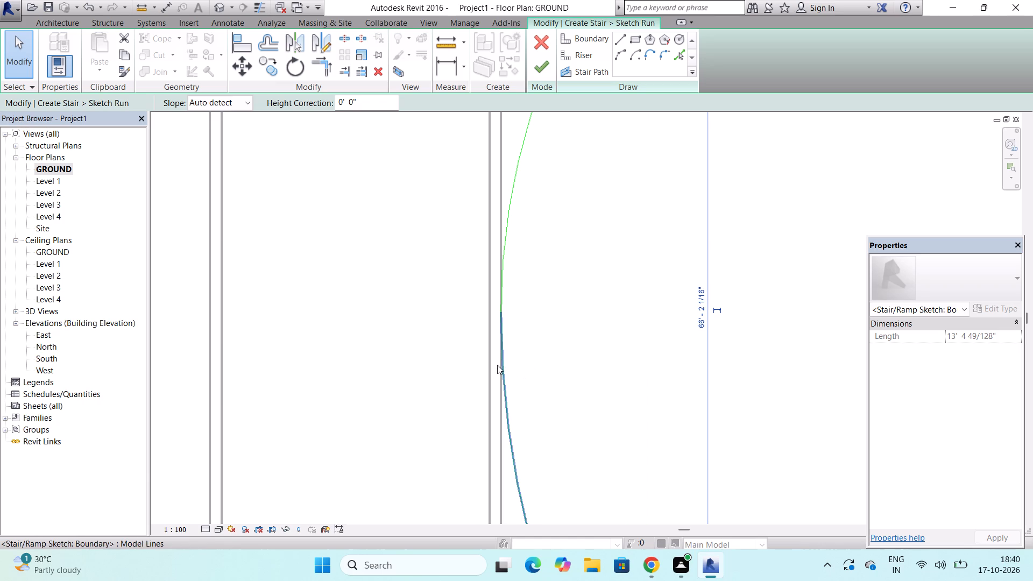
pyautogui.click(500, 363)
pyautogui.click(504, 268)
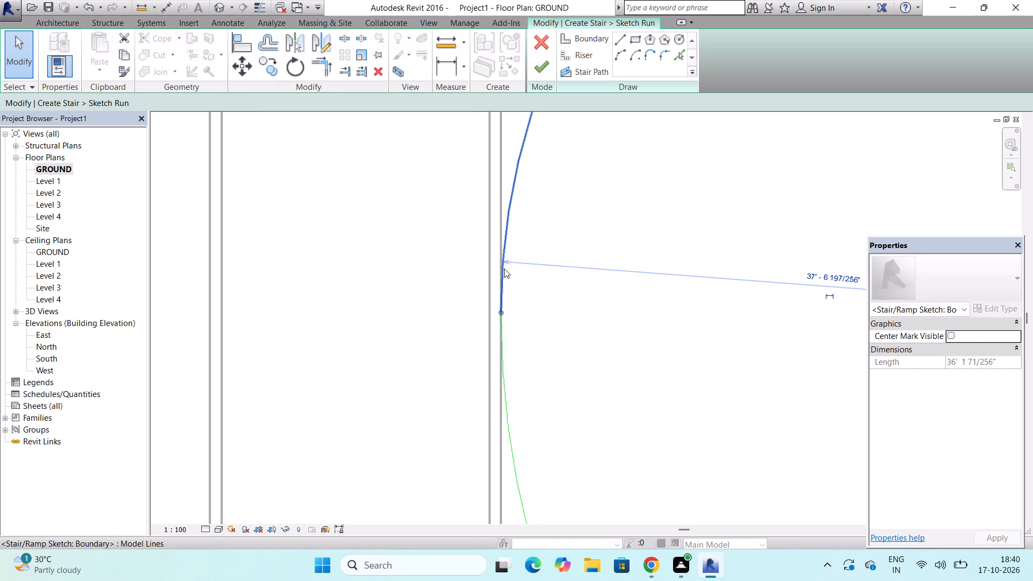
pyautogui.scroll(3, 496, 339)
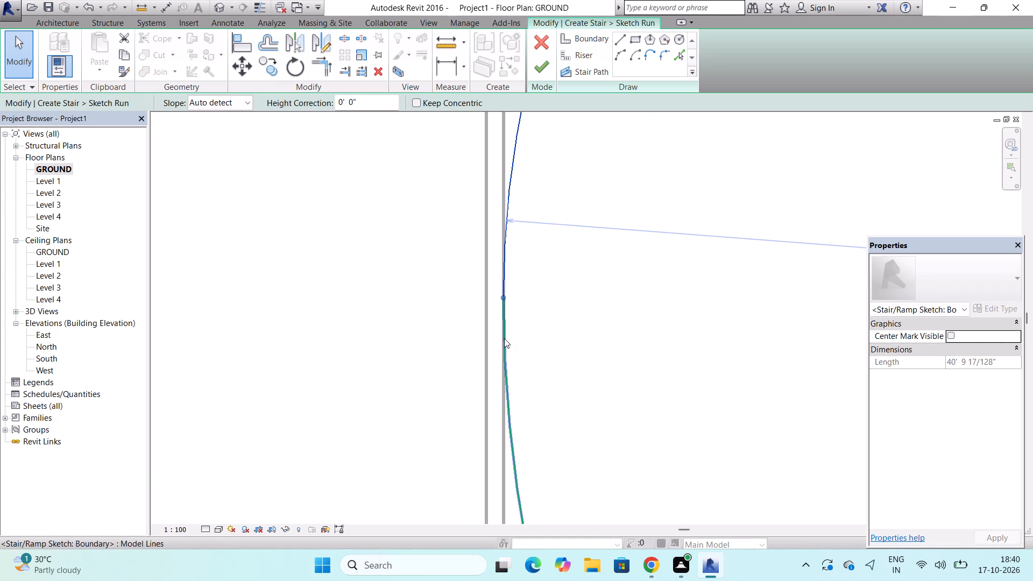
pyautogui.click(504, 338)
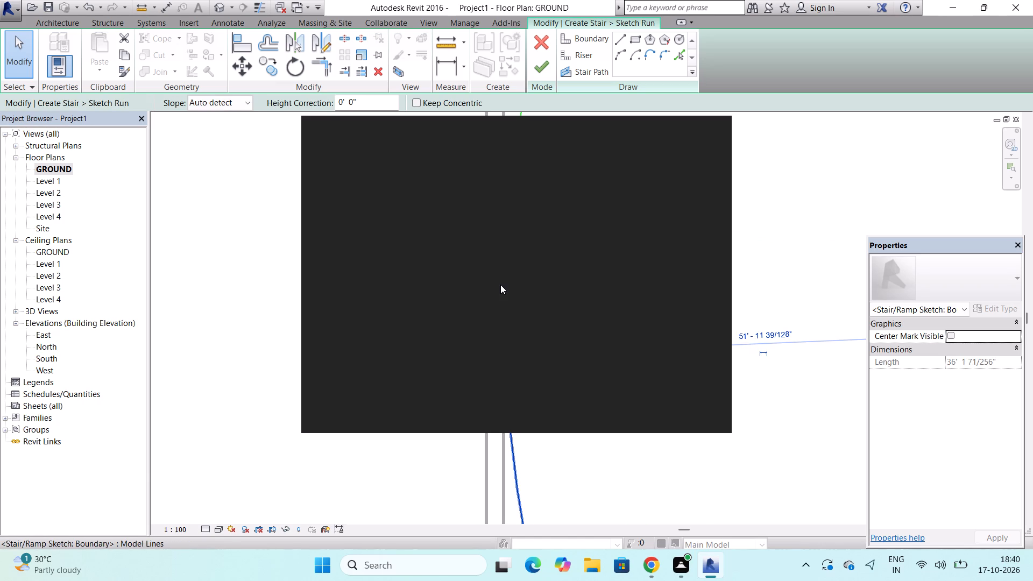
pyautogui.click(705, 133)
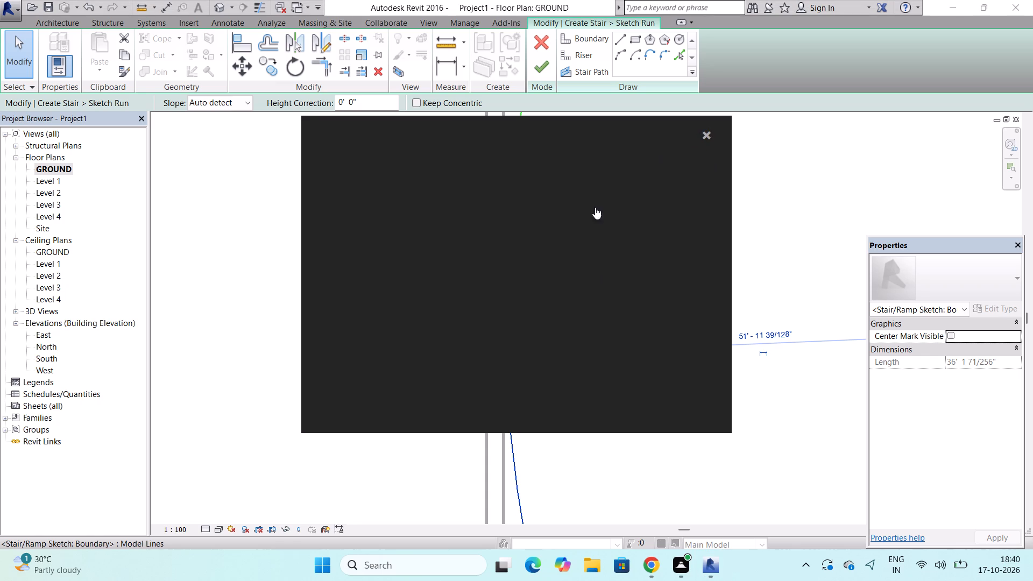
pyautogui.press('Escape')
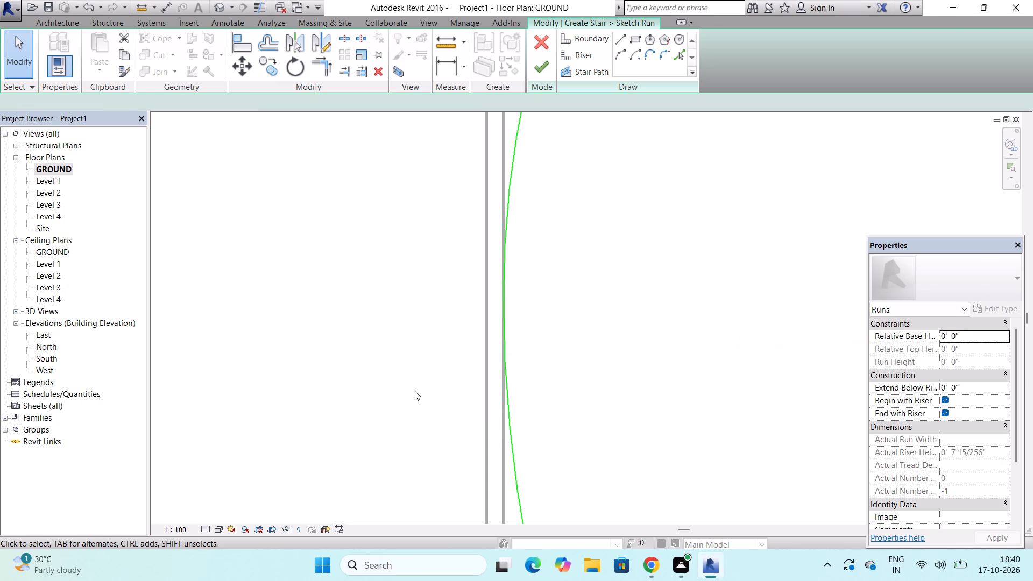
pyautogui.scroll(-5, 463, 251)
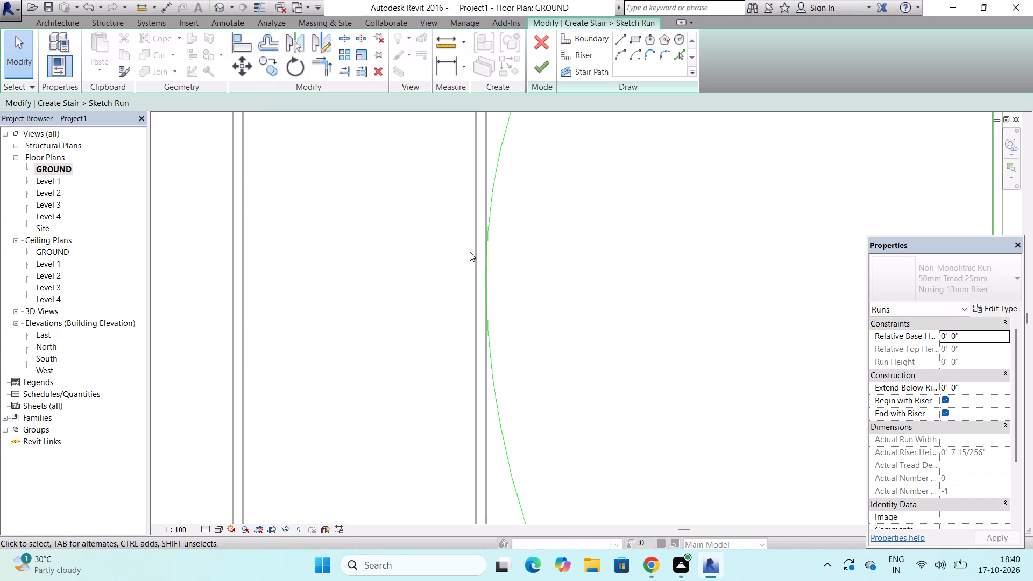
pyautogui.scroll(-3, 470, 252)
pyautogui.click(488, 355)
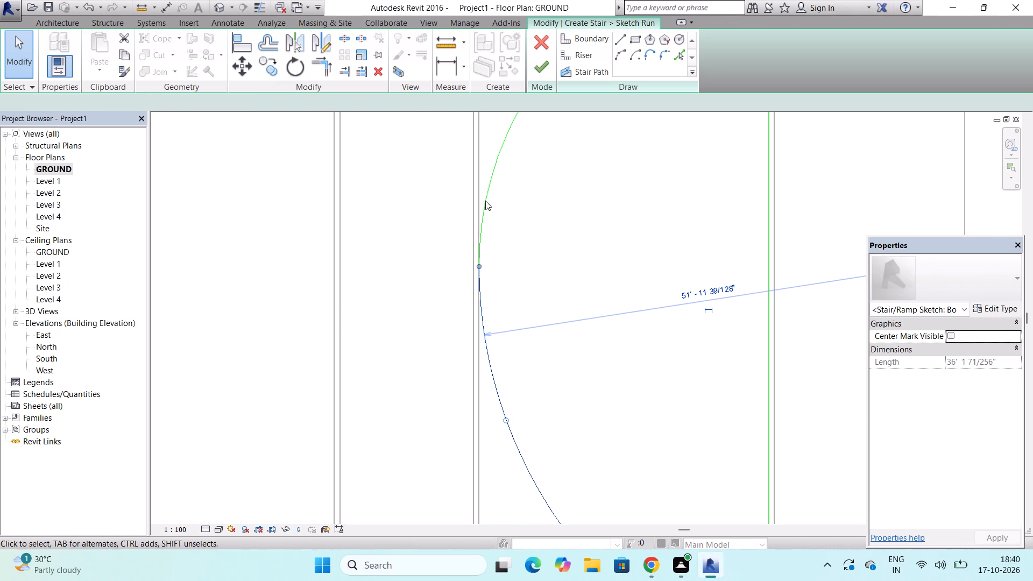
pyautogui.click(484, 200)
pyautogui.scroll(4, 480, 306)
pyautogui.scroll(-8, 442, 243)
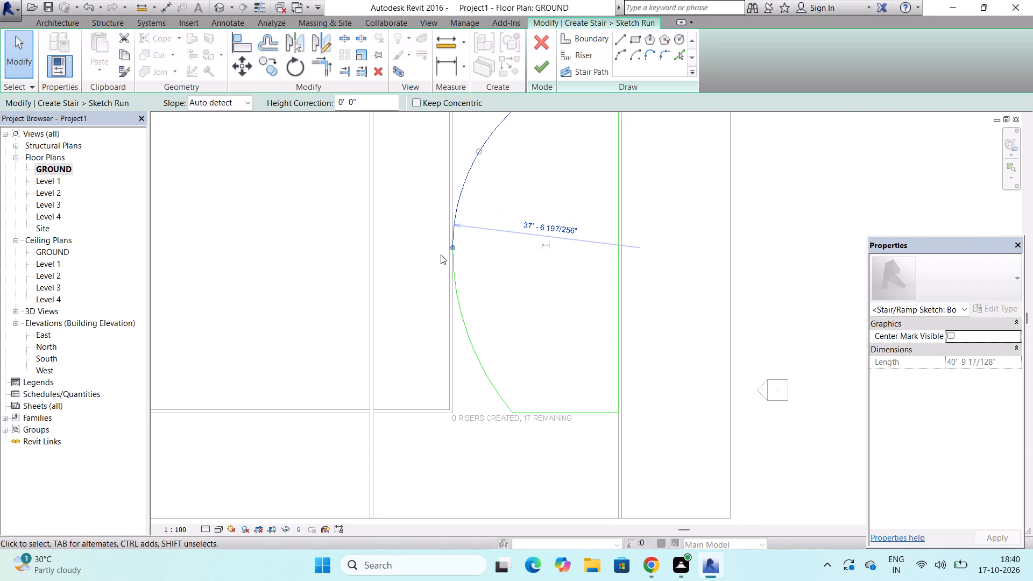
pyautogui.scroll(-4, 441, 257)
pyautogui.press('Escape')
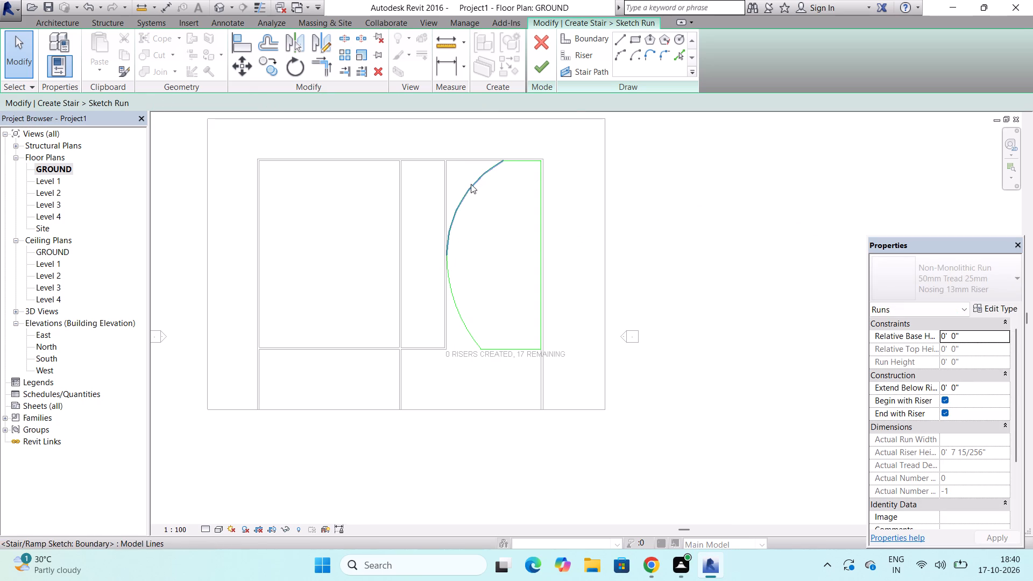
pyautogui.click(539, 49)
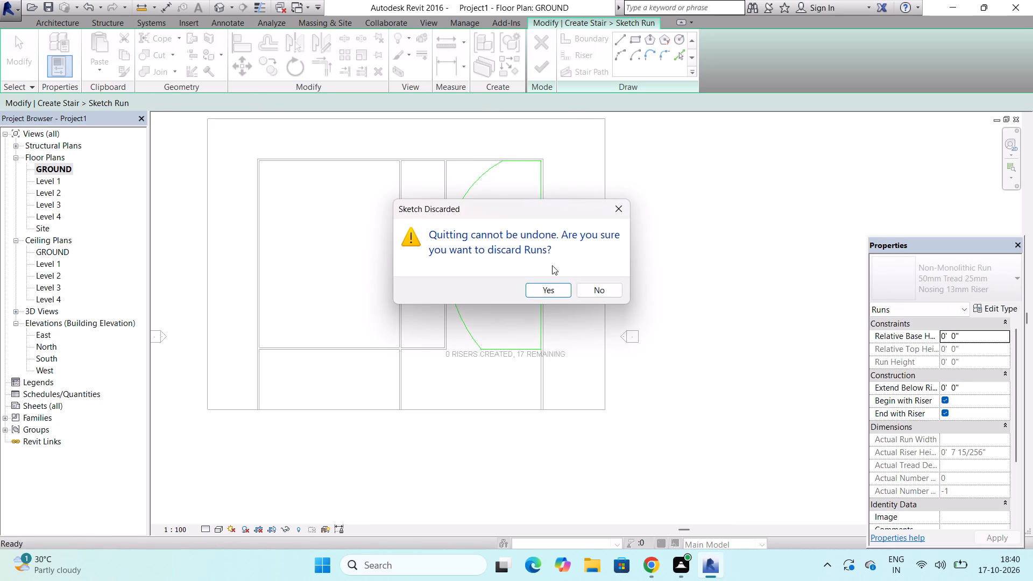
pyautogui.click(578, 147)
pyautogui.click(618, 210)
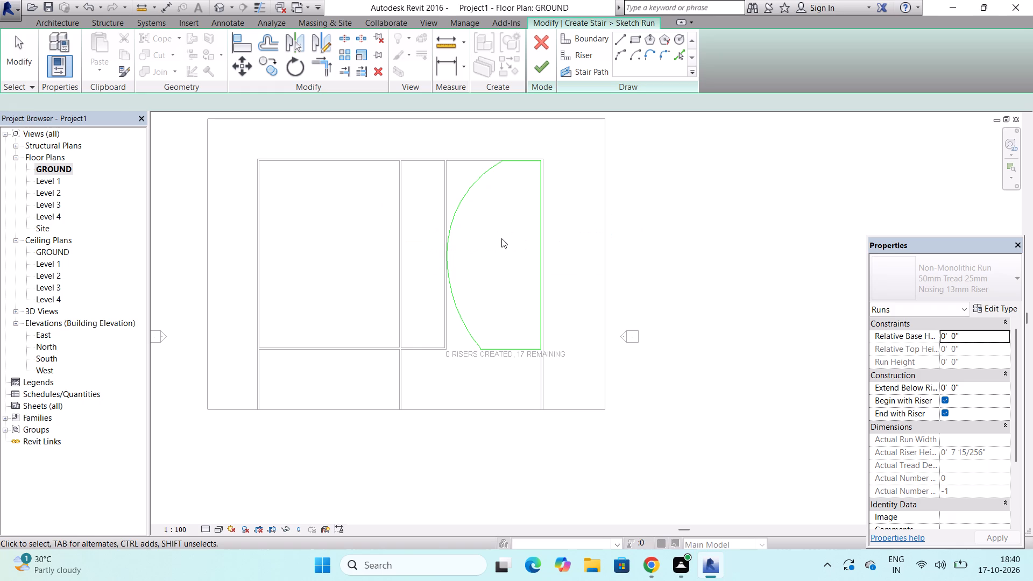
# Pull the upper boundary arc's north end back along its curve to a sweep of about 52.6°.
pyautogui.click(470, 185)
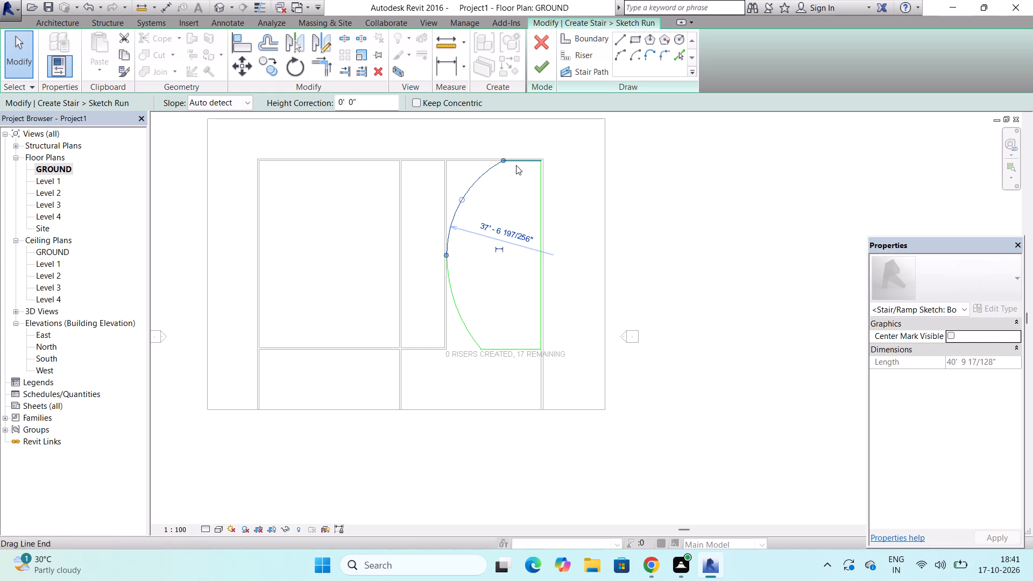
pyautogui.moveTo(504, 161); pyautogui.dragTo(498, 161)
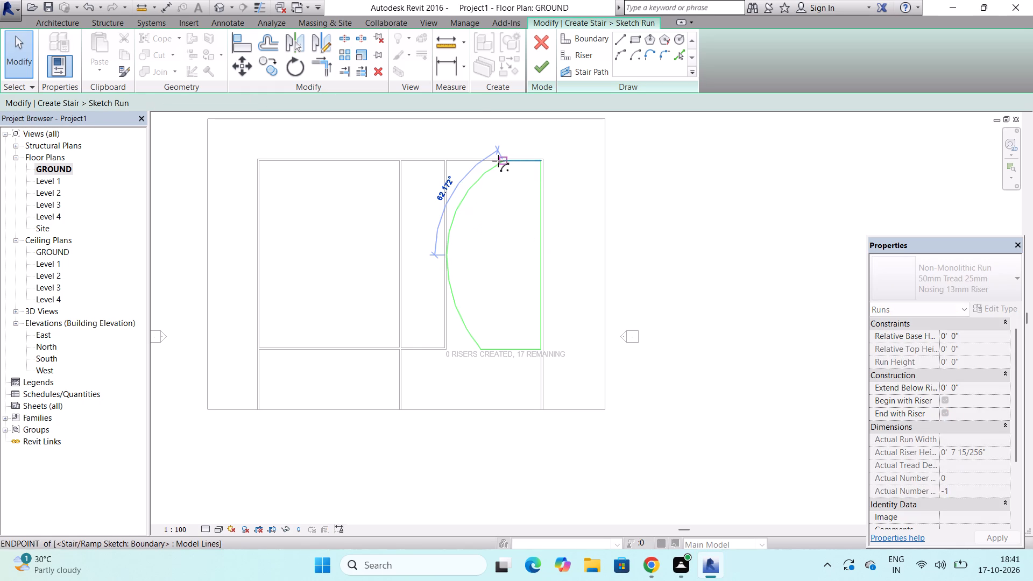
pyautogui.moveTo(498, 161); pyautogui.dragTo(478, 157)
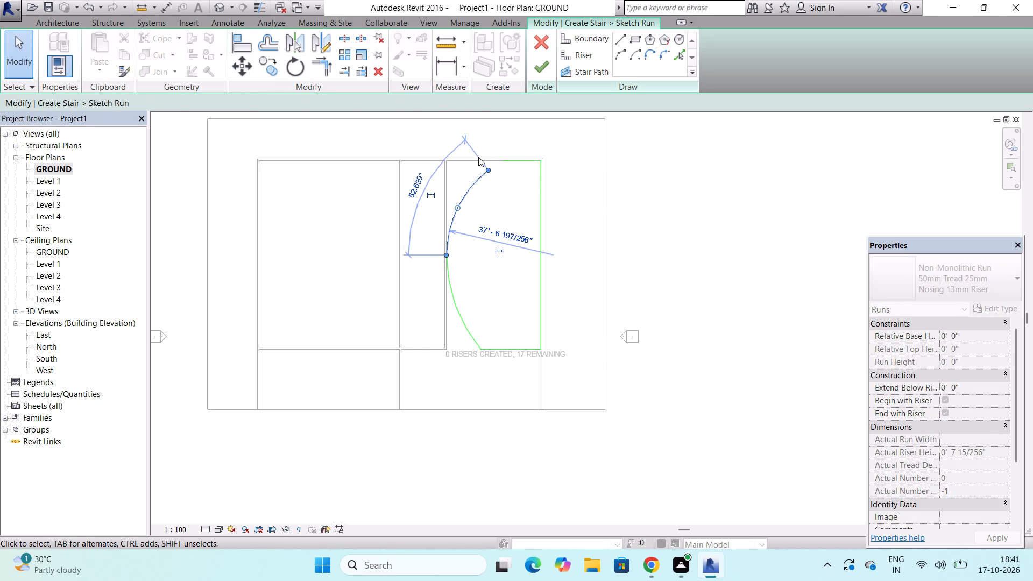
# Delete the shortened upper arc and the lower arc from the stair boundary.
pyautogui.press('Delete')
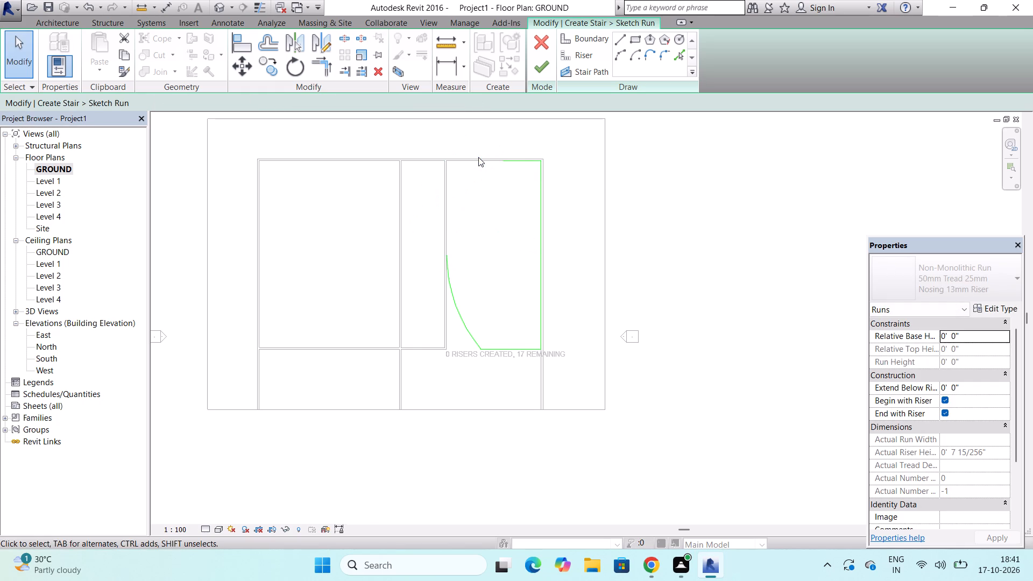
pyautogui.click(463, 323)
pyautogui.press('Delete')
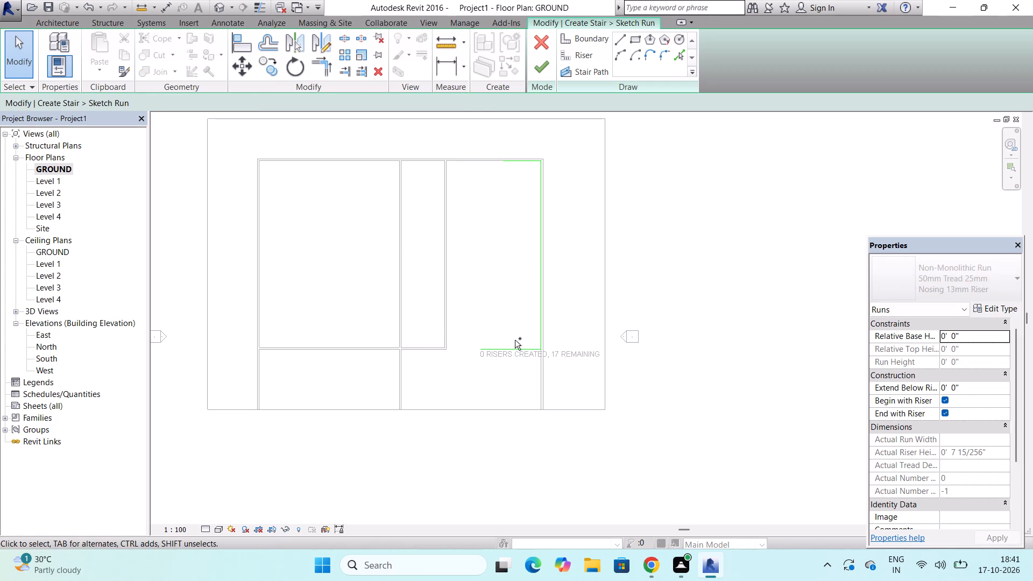
# Undo the arc deletions and boundary line edits, back through the creation of both boundary arcs.
pyautogui.hotkey('ctrl', 'z')
pyautogui.hotkey('ctrl', 'z')
pyautogui.hotkey('ctrl', 'z')
pyautogui.hotkey('ctrl', 'z')
pyautogui.hotkey('ctrl', 'z')
pyautogui.hotkey('ctrl', 'z')
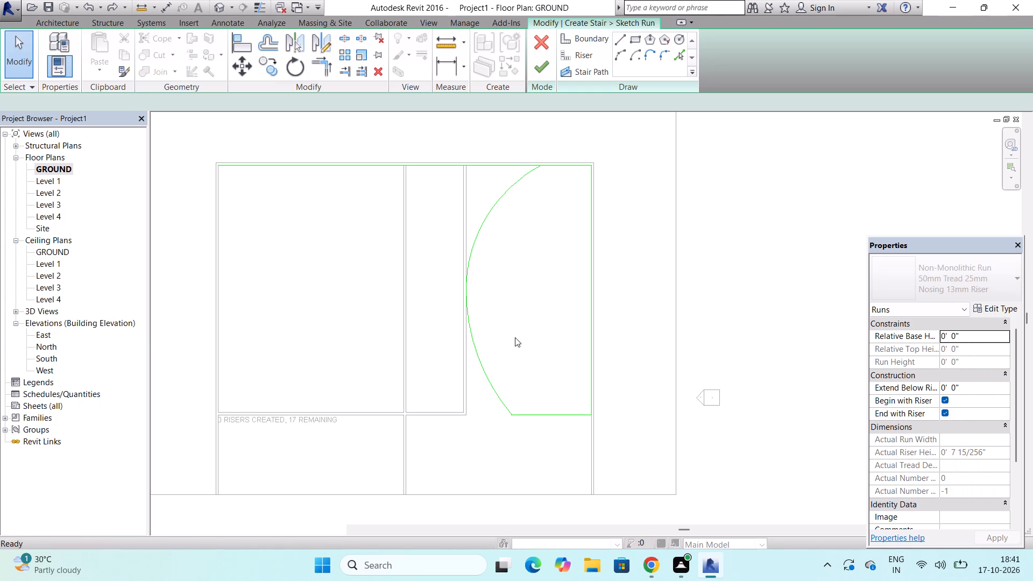
pyautogui.hotkey('ctrl', 'z')
pyautogui.hotkey('ctrl', 'z')
pyautogui.hotkey('ctrl', 'z')
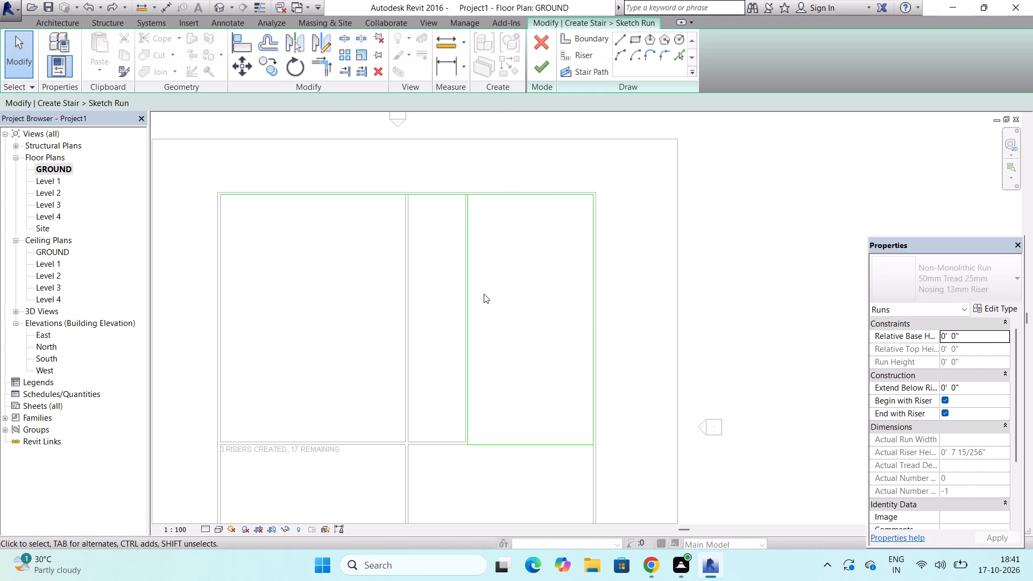
# Draw a boundary line 37' 6" long, running north from the midpoint of the stair enclosure's south boundary line.
pyautogui.click(621, 36)
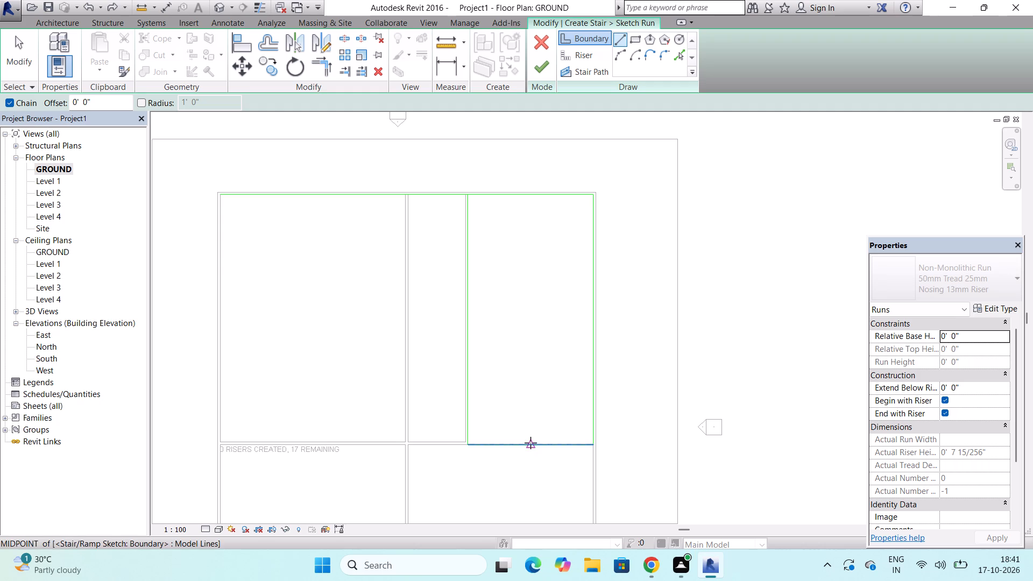
pyautogui.click(530, 443)
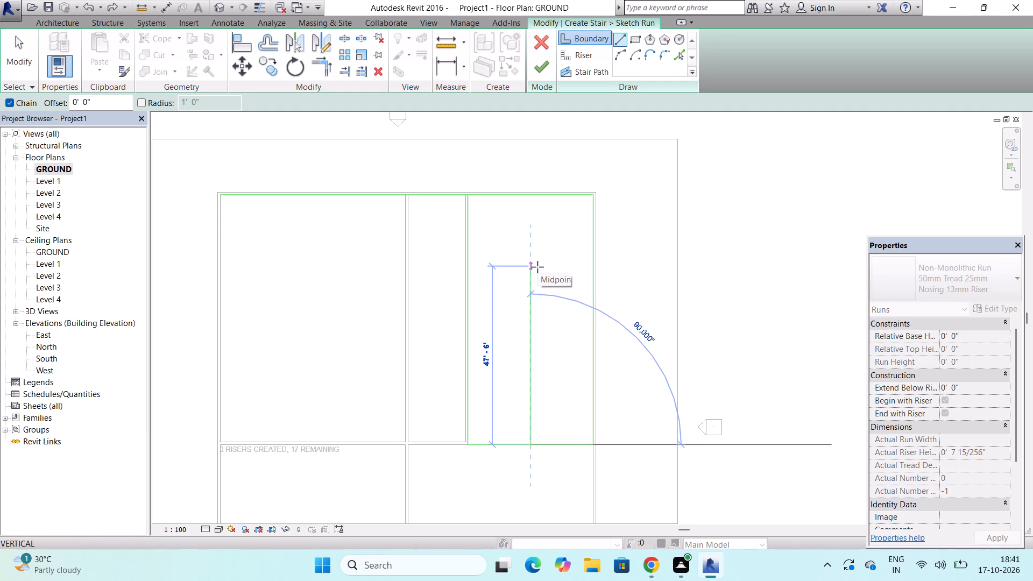
pyautogui.click(529, 304)
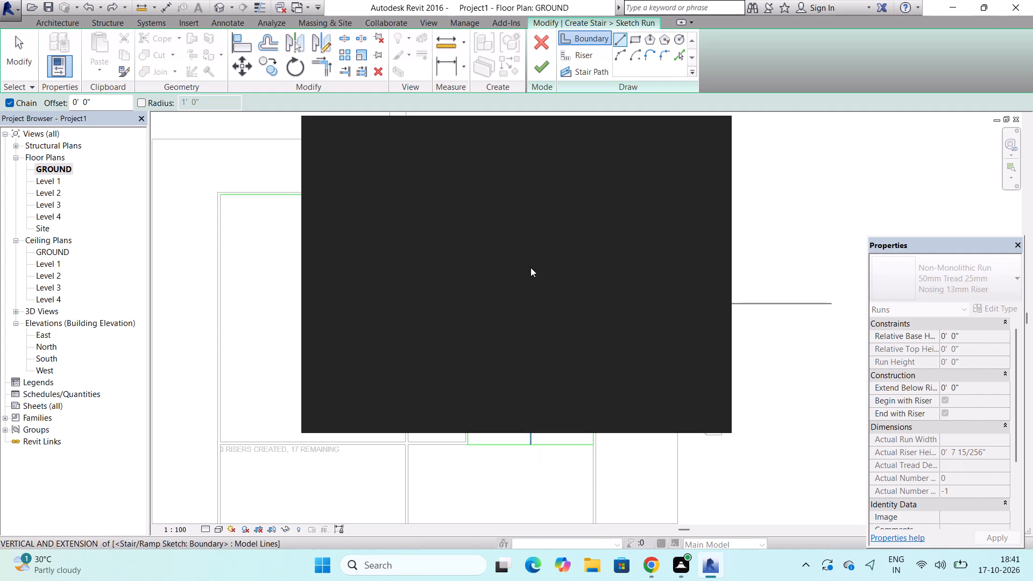
pyautogui.click(705, 131)
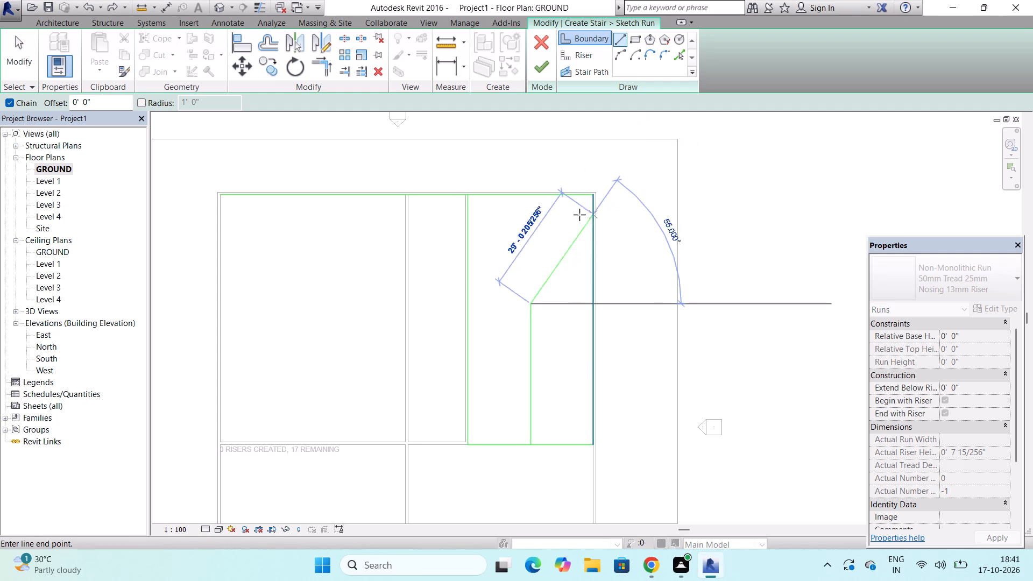
pyautogui.scroll(1, 548, 224)
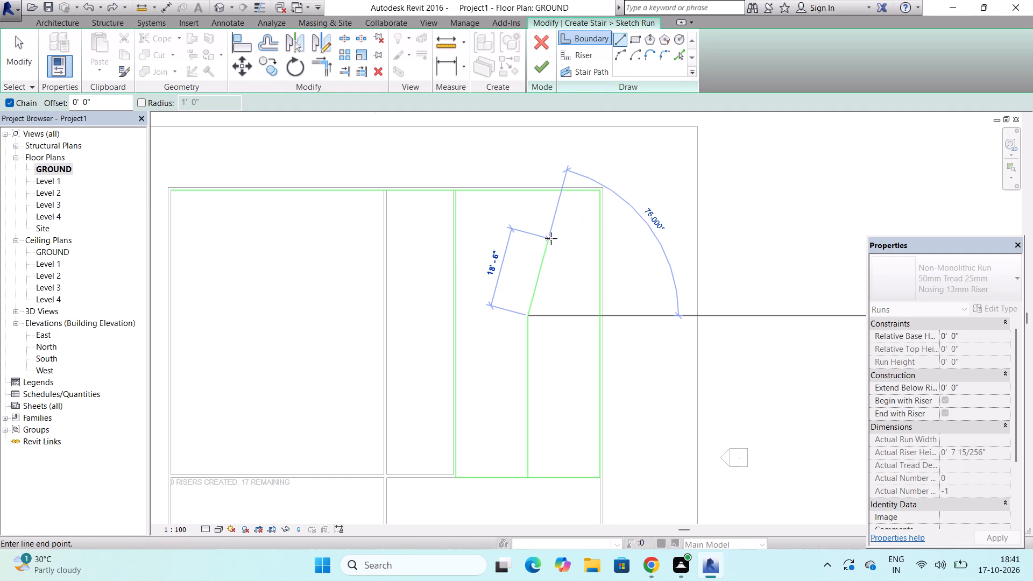
pyautogui.press('Escape')
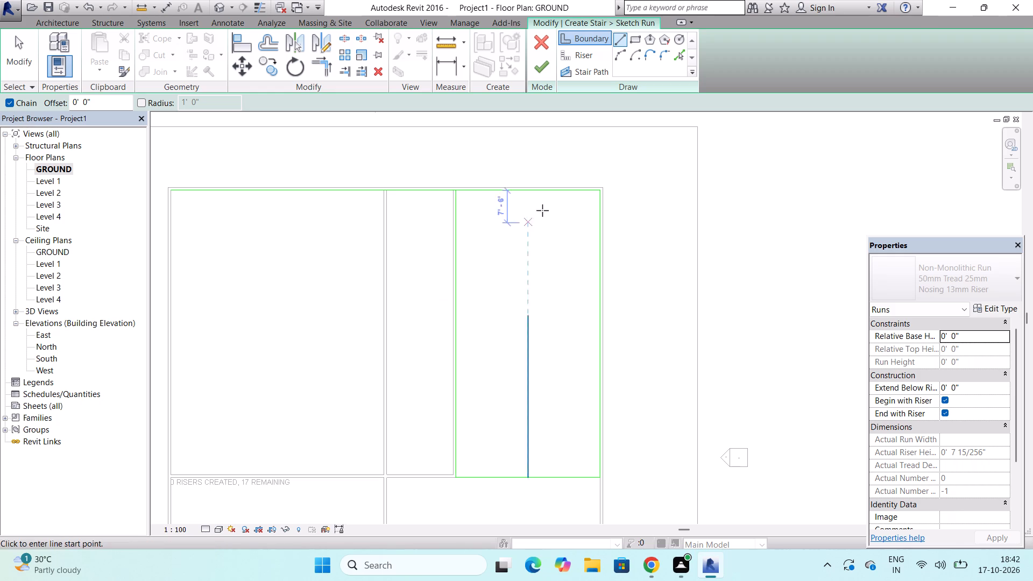
# Draw a boundary arc of about 38' 2" radius from the enclosure's west boundary line to its north boundary line, above the inner line.
pyautogui.click(620, 51)
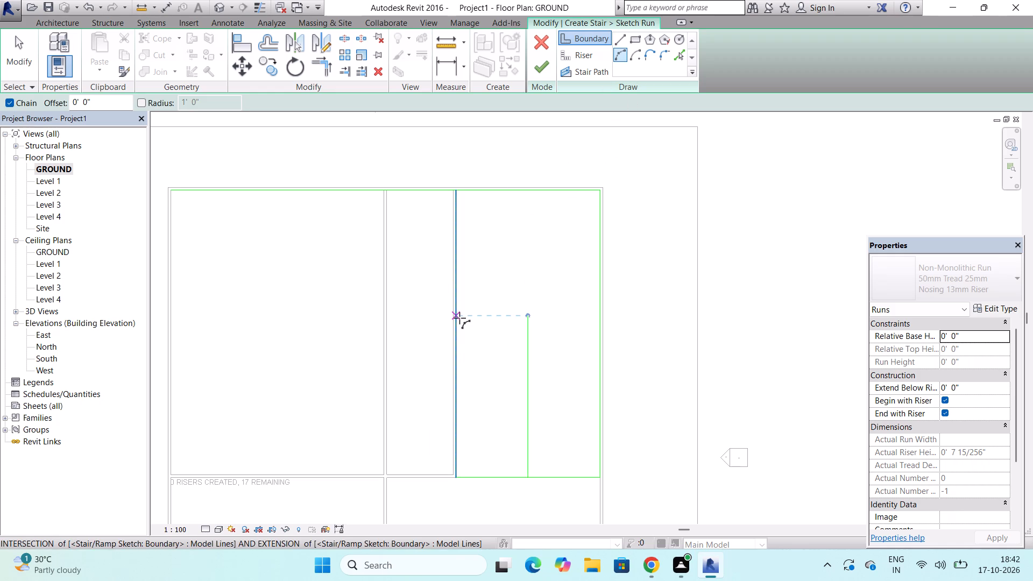
pyautogui.click(455, 338)
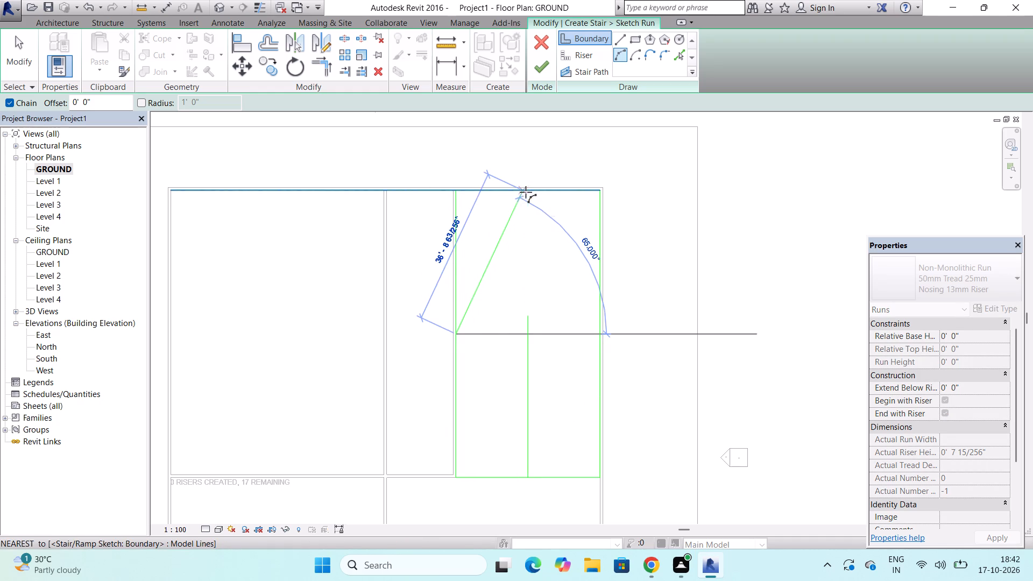
pyautogui.click(526, 192)
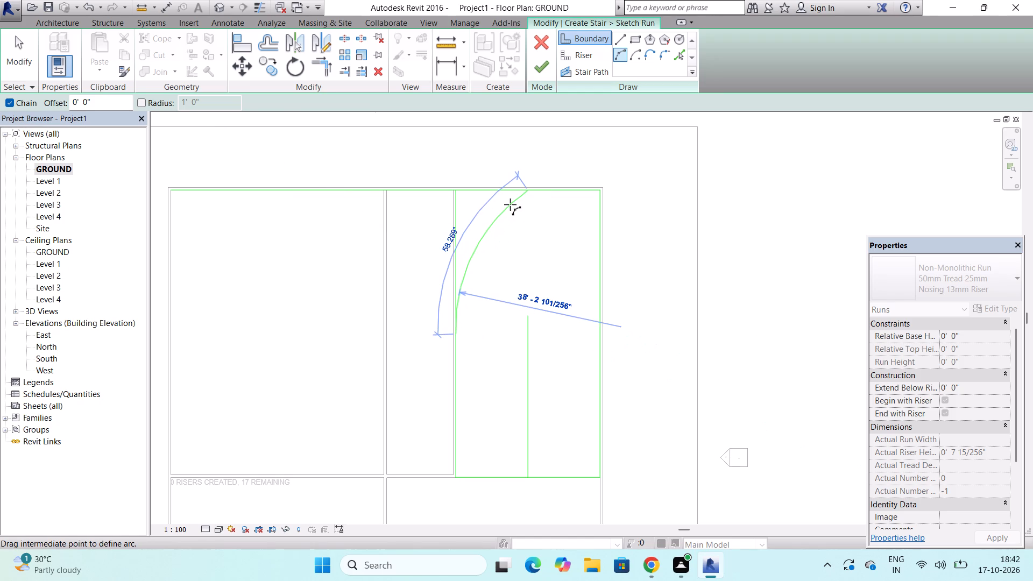
pyautogui.click(510, 204)
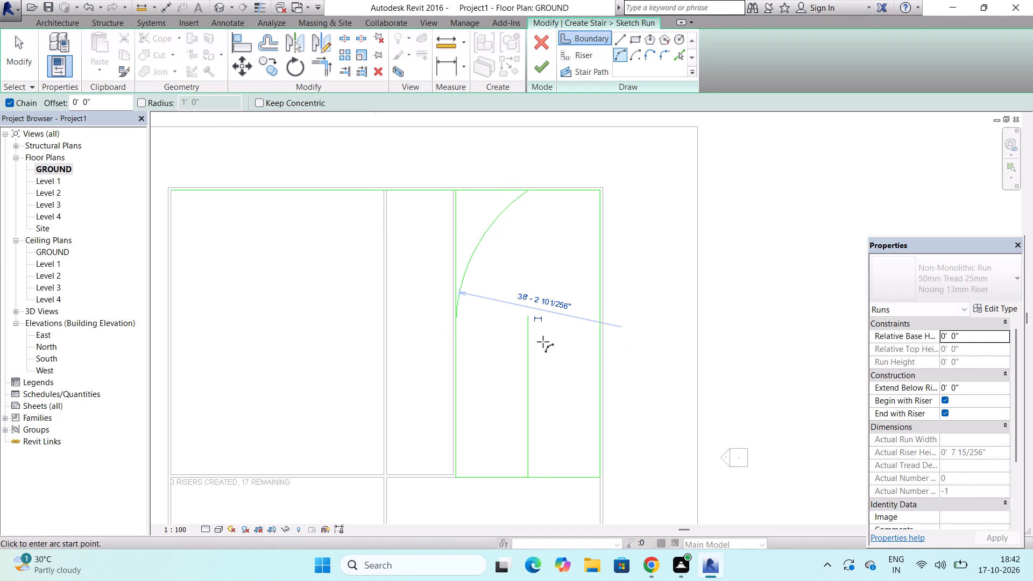
pyautogui.press('Escape')
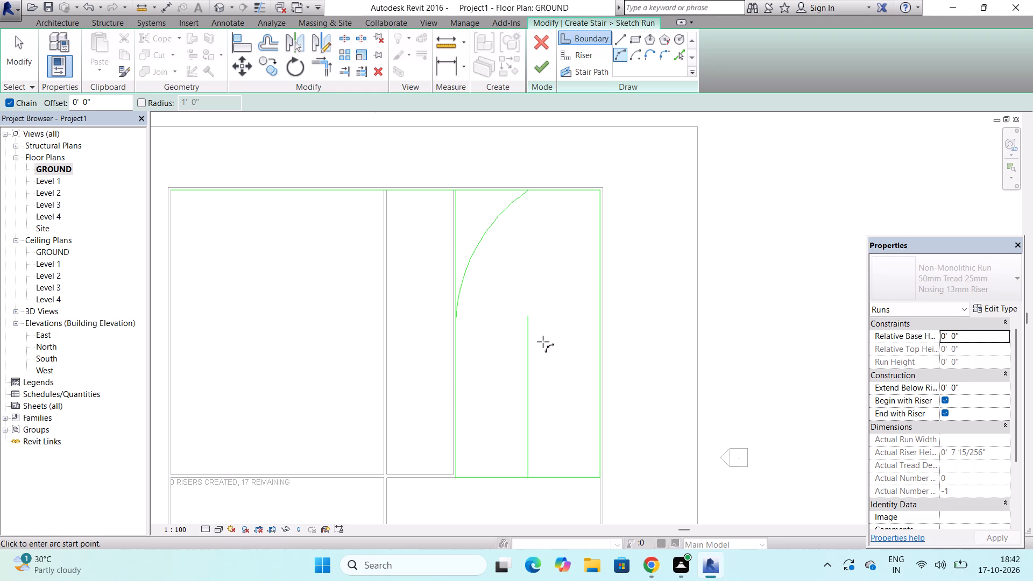
pyautogui.scroll(-3, 541, 265)
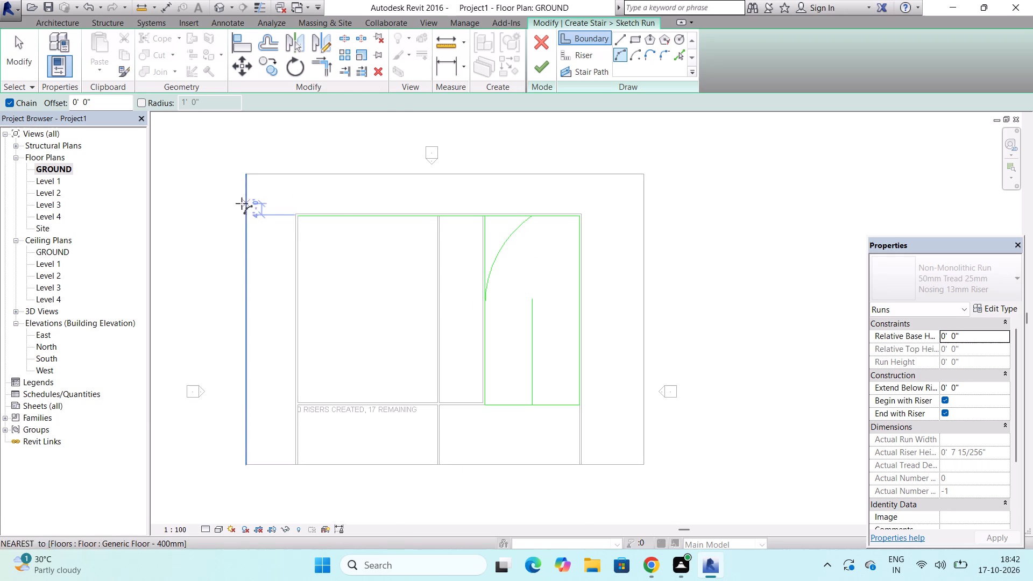
pyautogui.press('Escape')
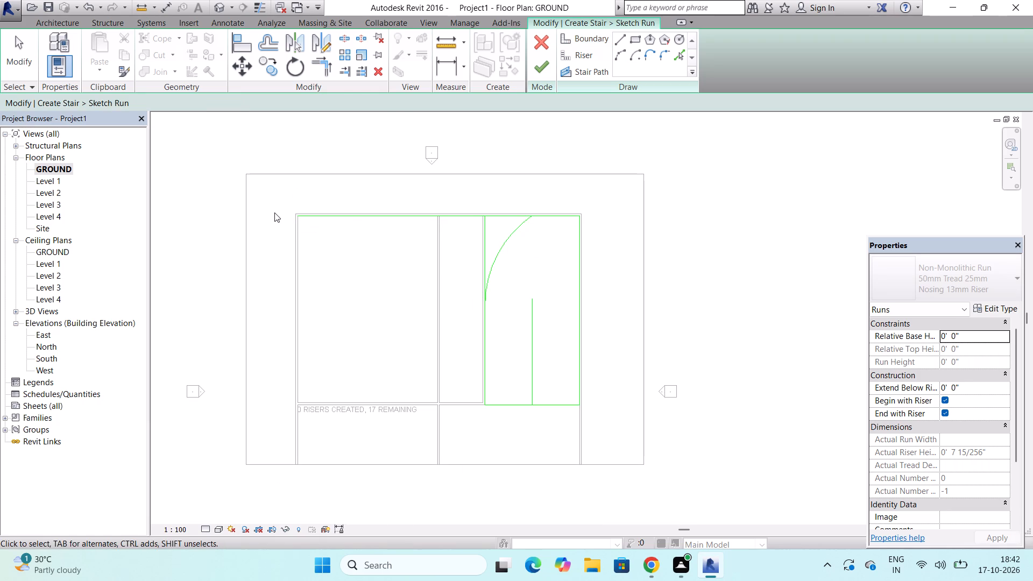
# Shorten the north and west boundary lines to the ends of the new arc, about 16' 8" and 36' 7" long.
pyautogui.scroll(2, 349, 223)
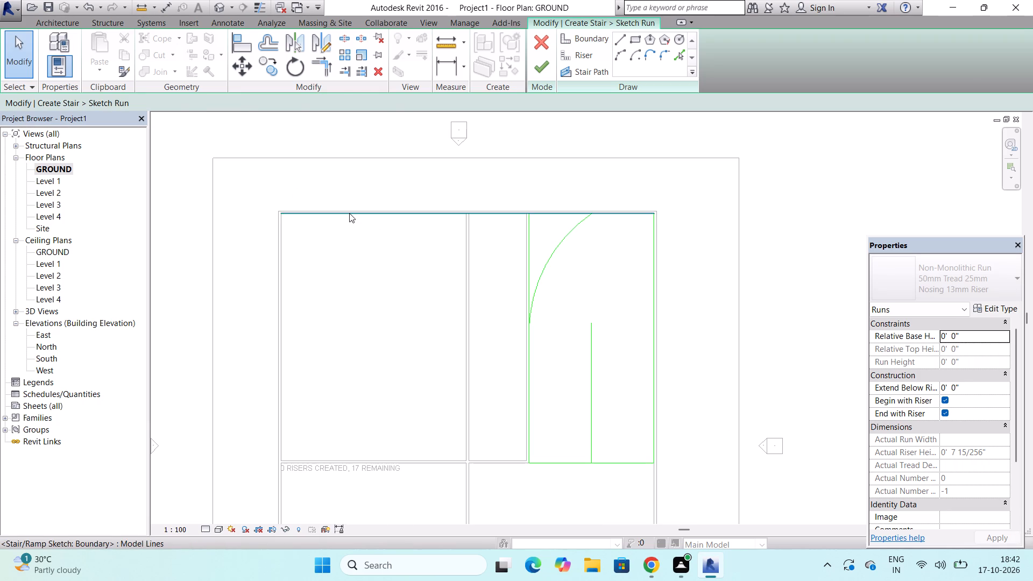
pyautogui.click(349, 213)
pyautogui.moveTo(281, 212); pyautogui.dragTo(303, 220)
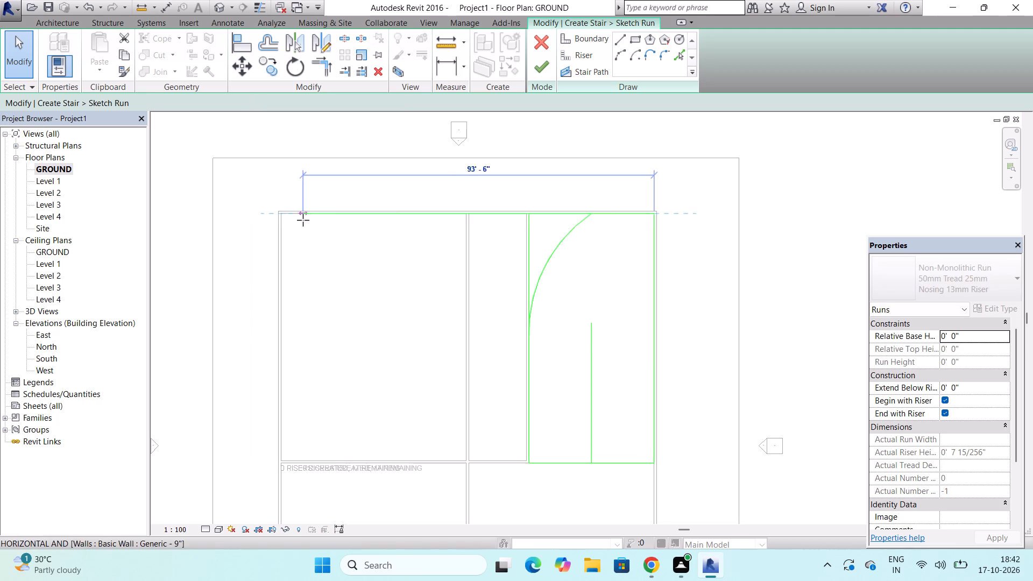
pyautogui.moveTo(303, 220); pyautogui.dragTo(529, 217)
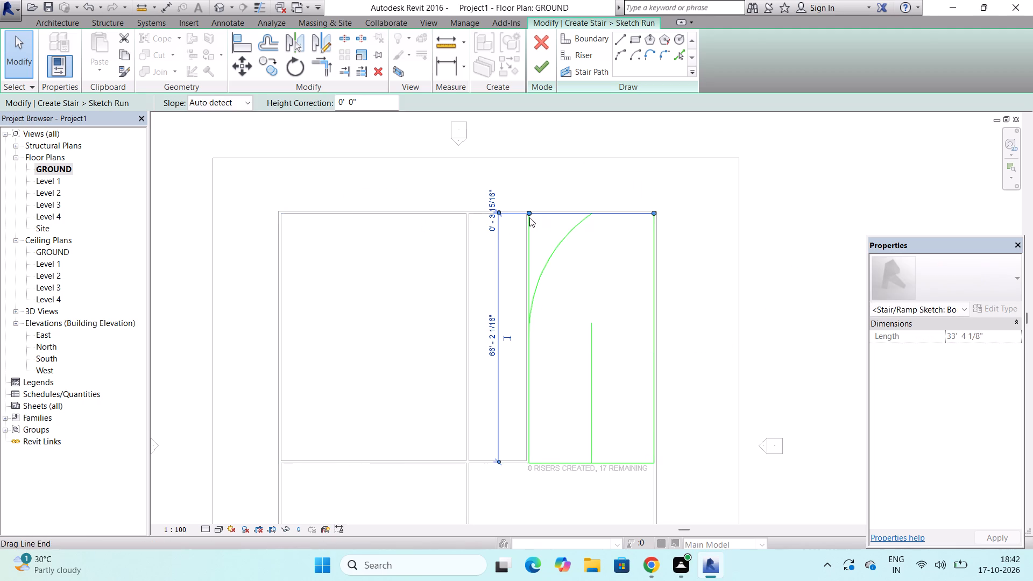
pyautogui.scroll(2, 528, 211)
pyautogui.moveTo(528, 211); pyautogui.dragTo(570, 215)
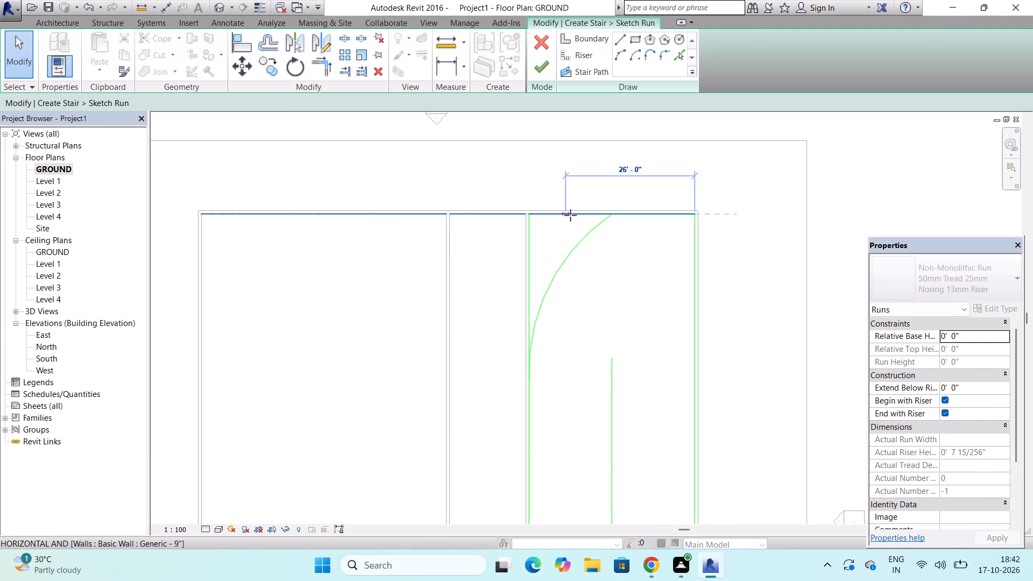
pyautogui.moveTo(570, 215); pyautogui.dragTo(615, 217)
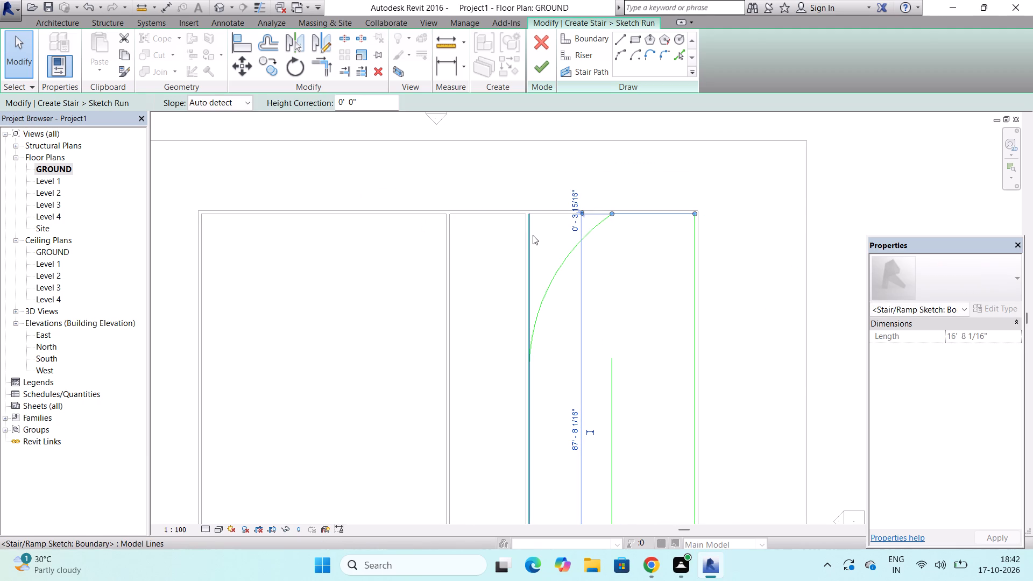
pyautogui.click(529, 239)
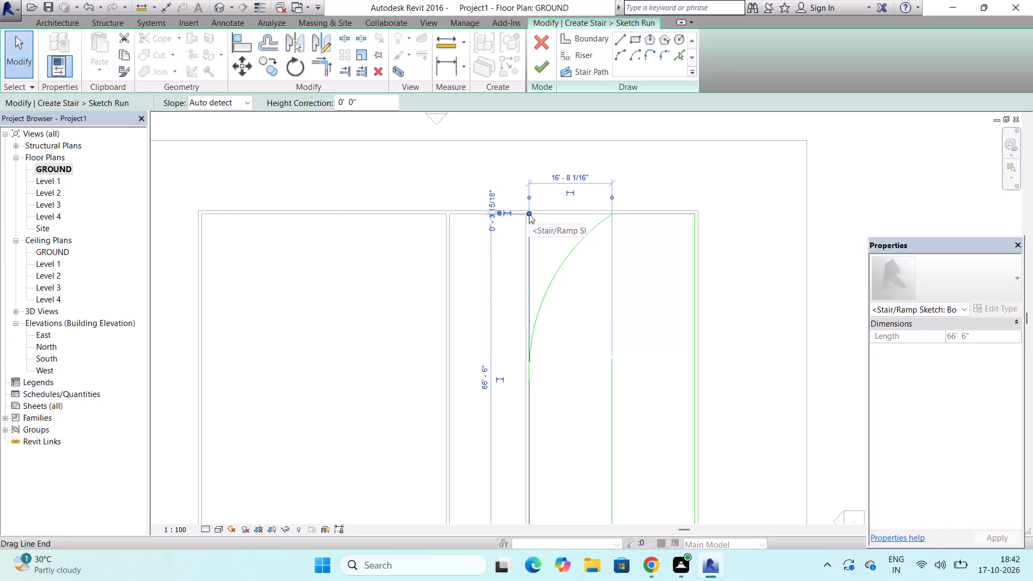
pyautogui.moveTo(529, 214); pyautogui.dragTo(530, 352)
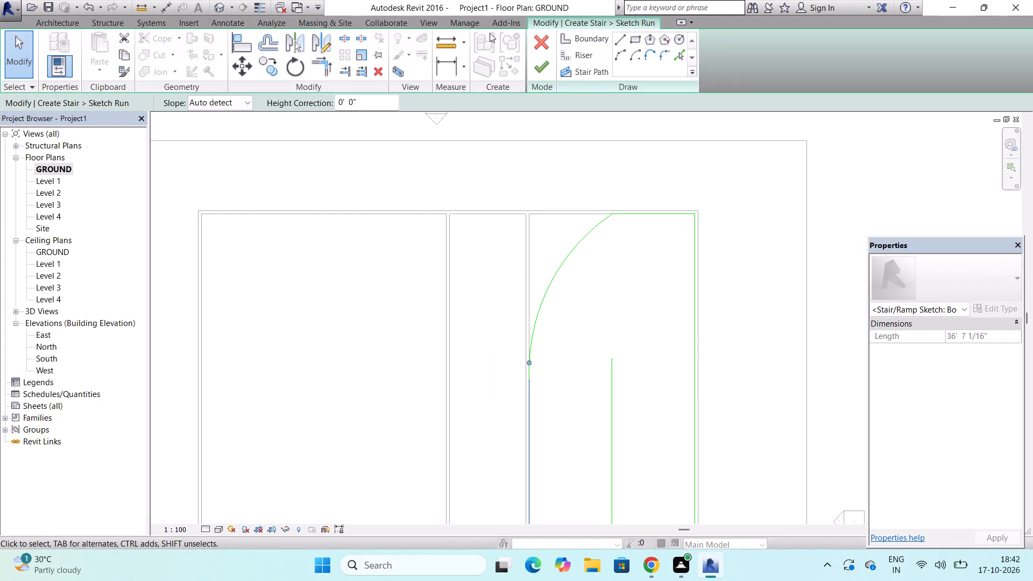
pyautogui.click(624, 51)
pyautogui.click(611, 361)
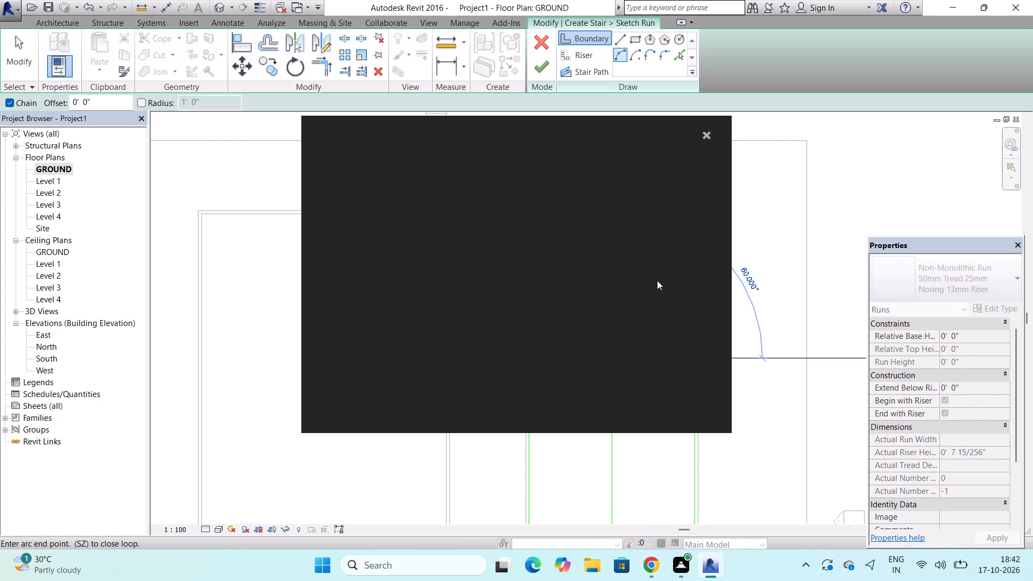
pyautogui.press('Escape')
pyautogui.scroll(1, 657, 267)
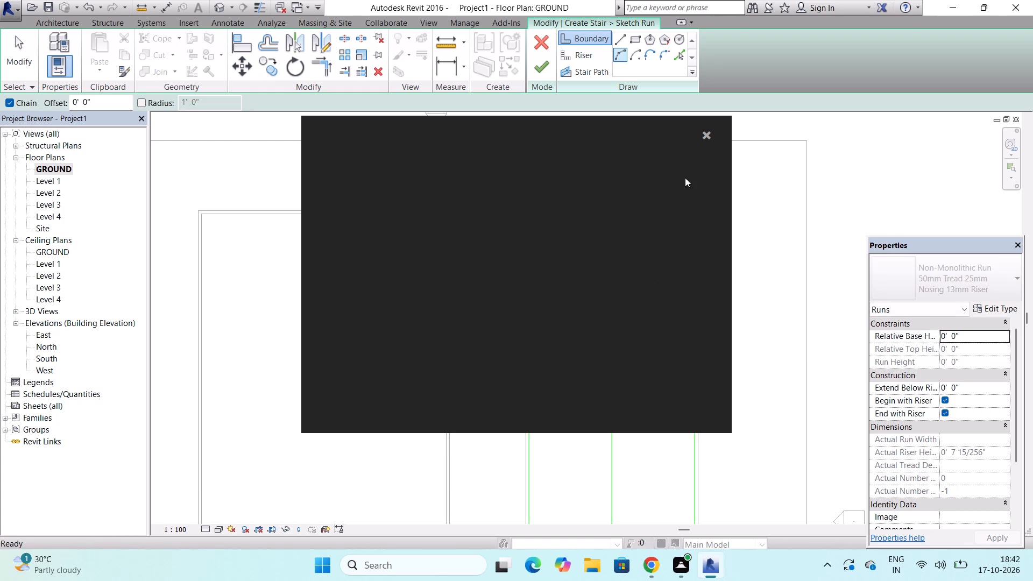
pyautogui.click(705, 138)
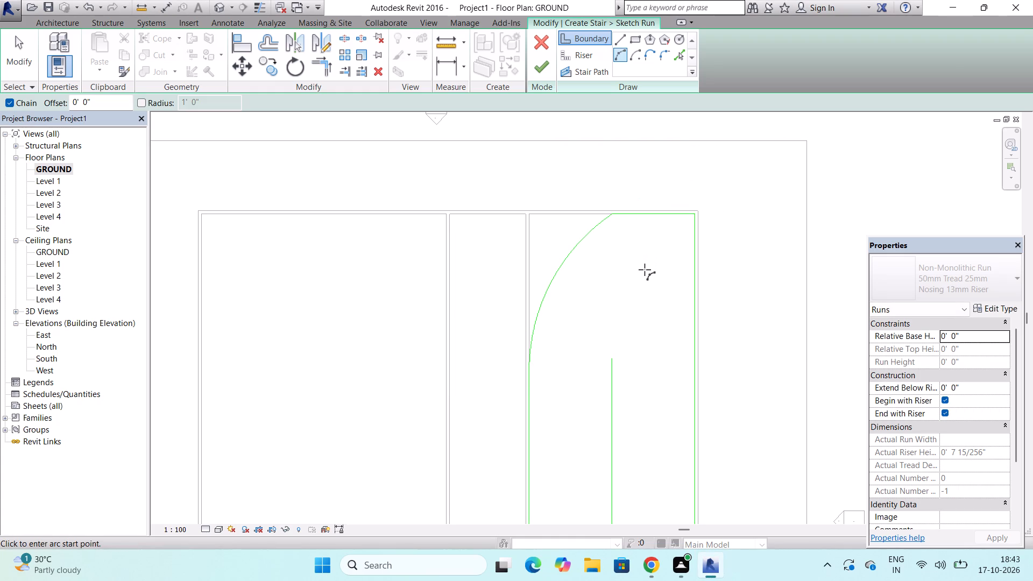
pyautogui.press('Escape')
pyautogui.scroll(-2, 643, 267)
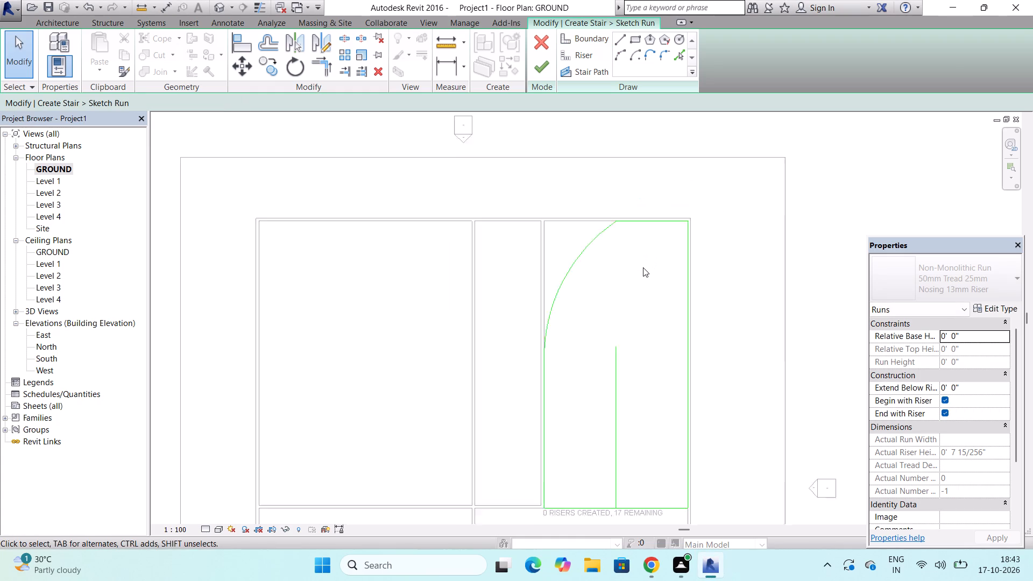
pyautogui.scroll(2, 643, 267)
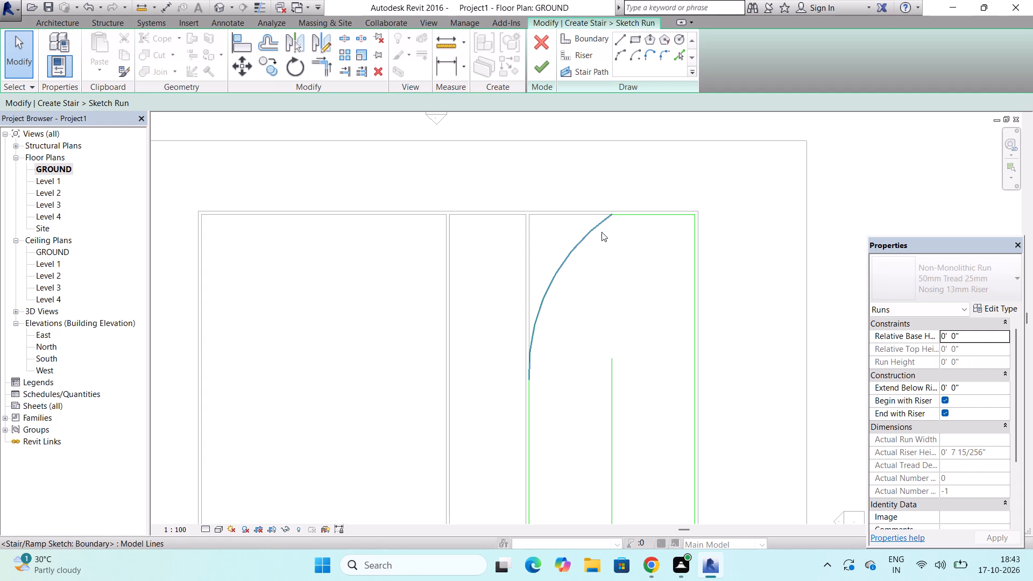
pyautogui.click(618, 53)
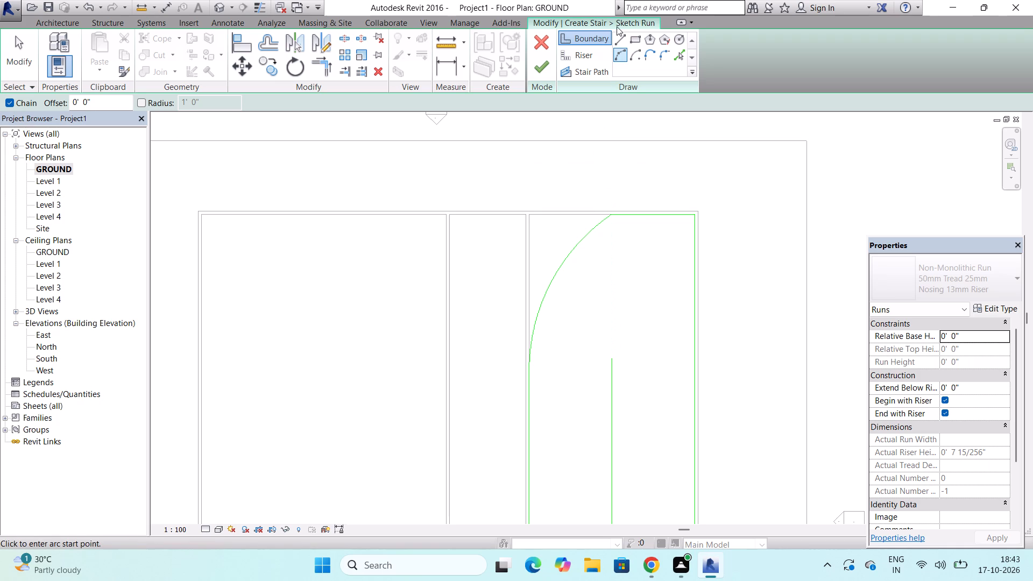
# Draw a boundary circle of 17' 6" radius centred on the north end of the inner line.
pyautogui.click(679, 39)
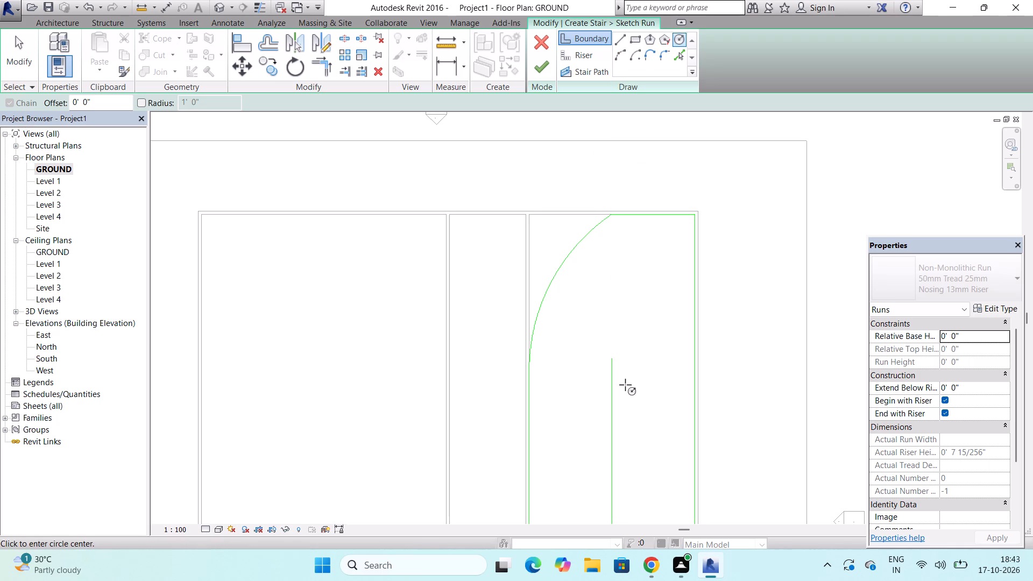
pyautogui.moveTo(609, 357); pyautogui.dragTo(620, 362)
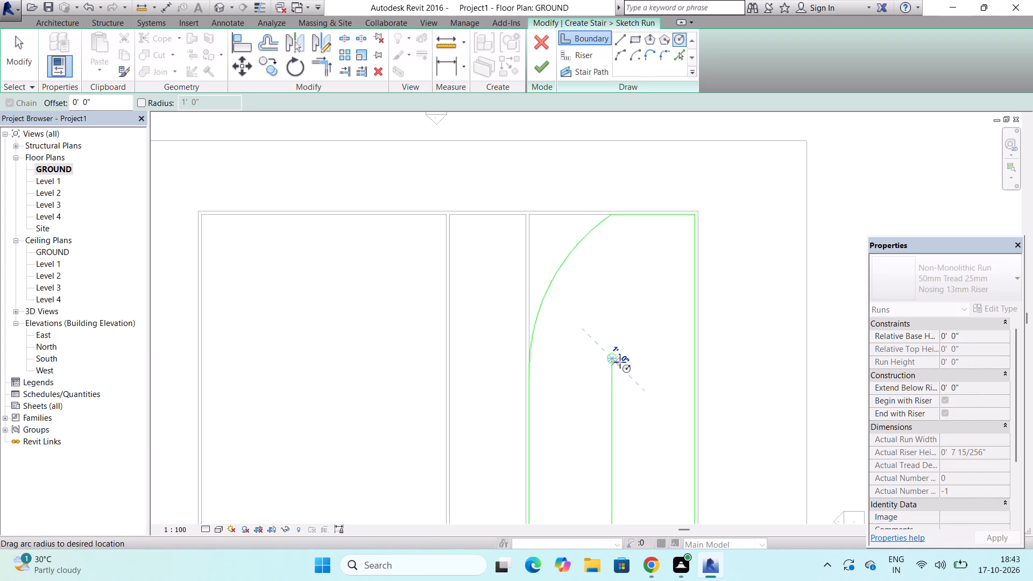
pyautogui.moveTo(620, 362); pyautogui.dragTo(627, 272)
pyautogui.click(627, 272)
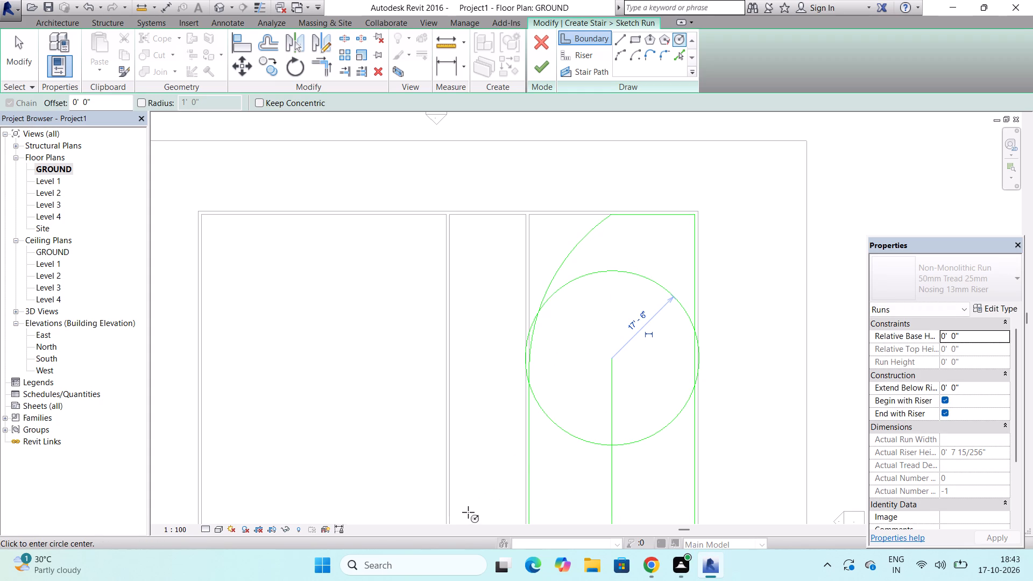
pyautogui.press('Escape')
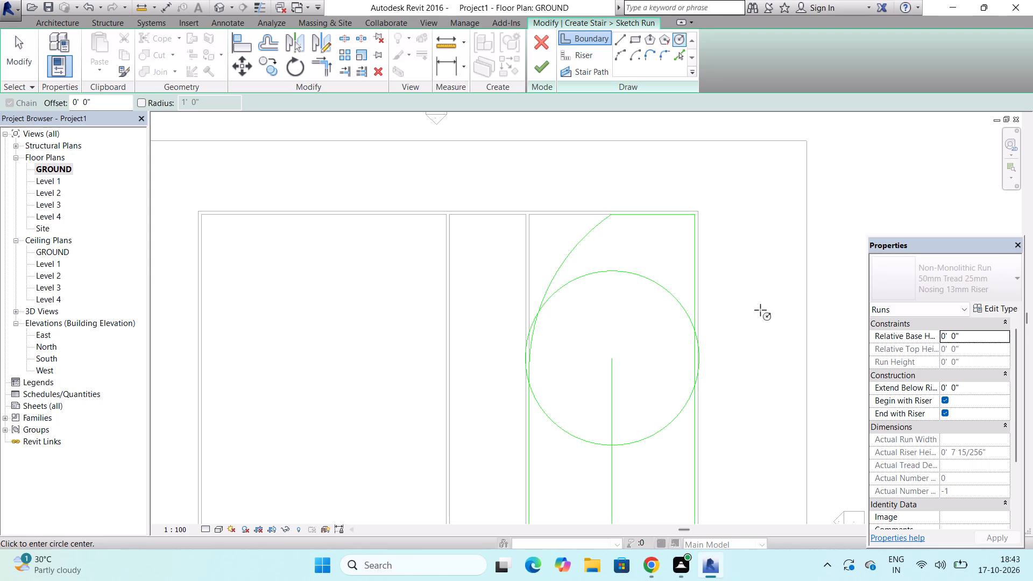
pyautogui.press('Escape')
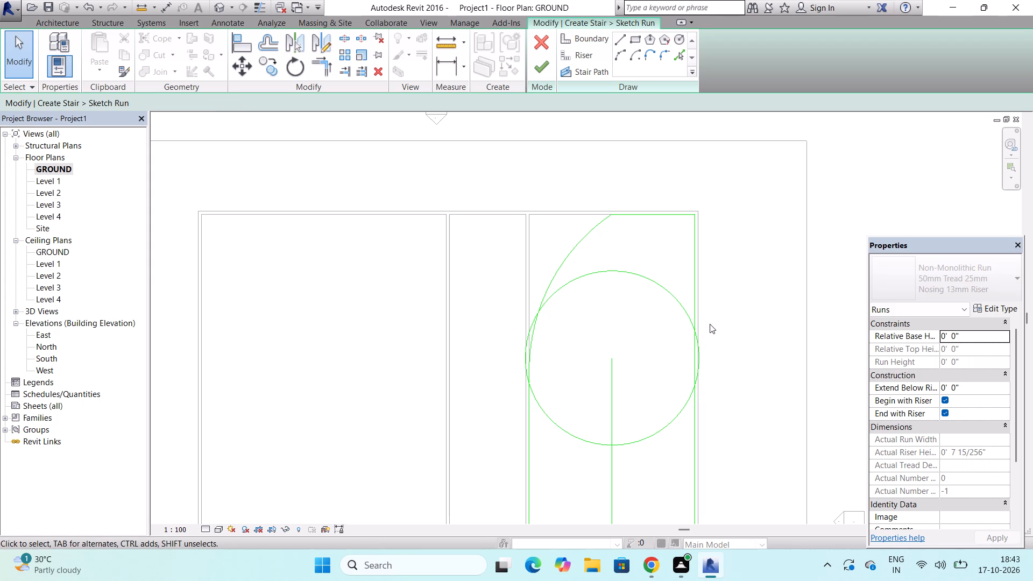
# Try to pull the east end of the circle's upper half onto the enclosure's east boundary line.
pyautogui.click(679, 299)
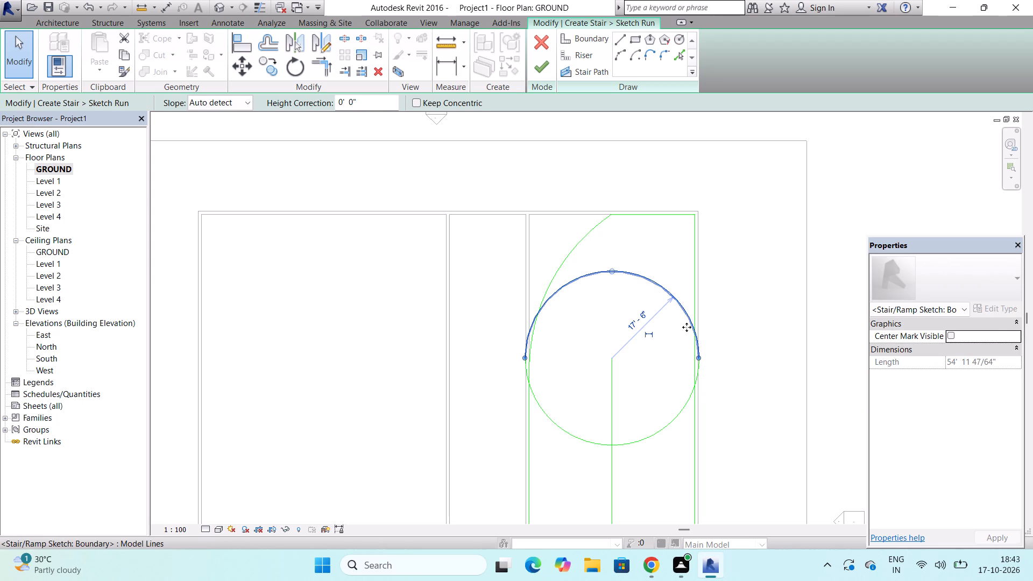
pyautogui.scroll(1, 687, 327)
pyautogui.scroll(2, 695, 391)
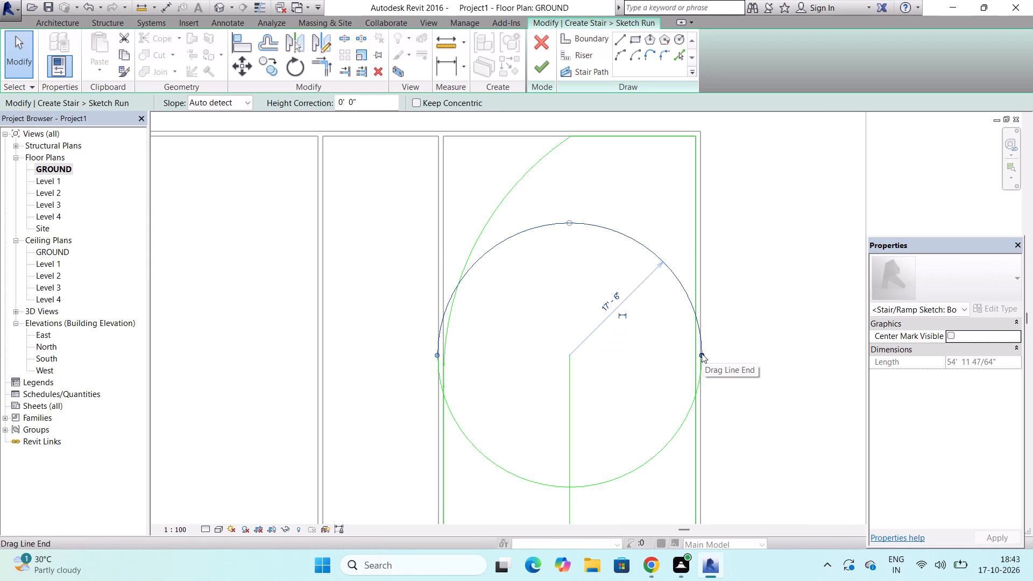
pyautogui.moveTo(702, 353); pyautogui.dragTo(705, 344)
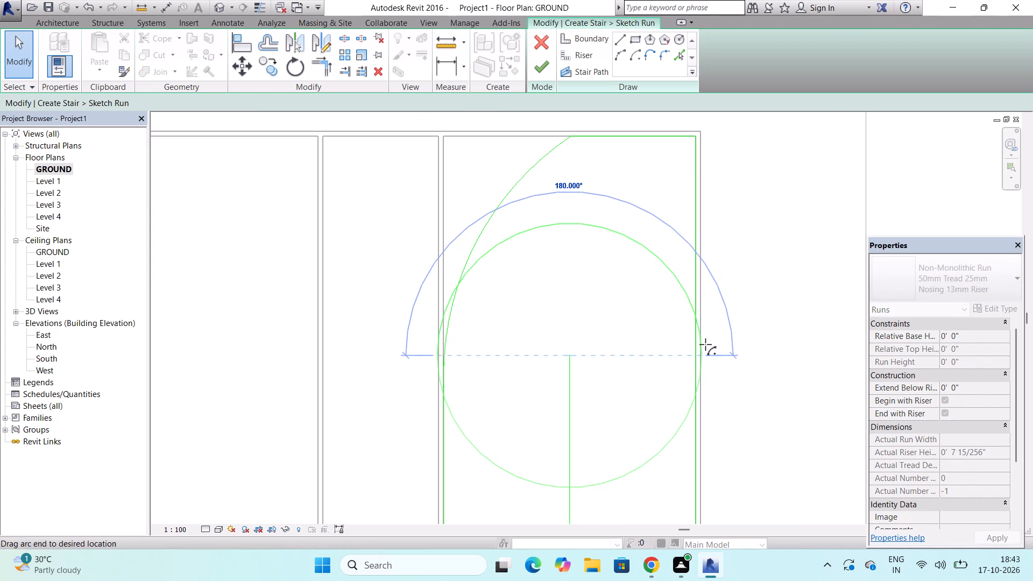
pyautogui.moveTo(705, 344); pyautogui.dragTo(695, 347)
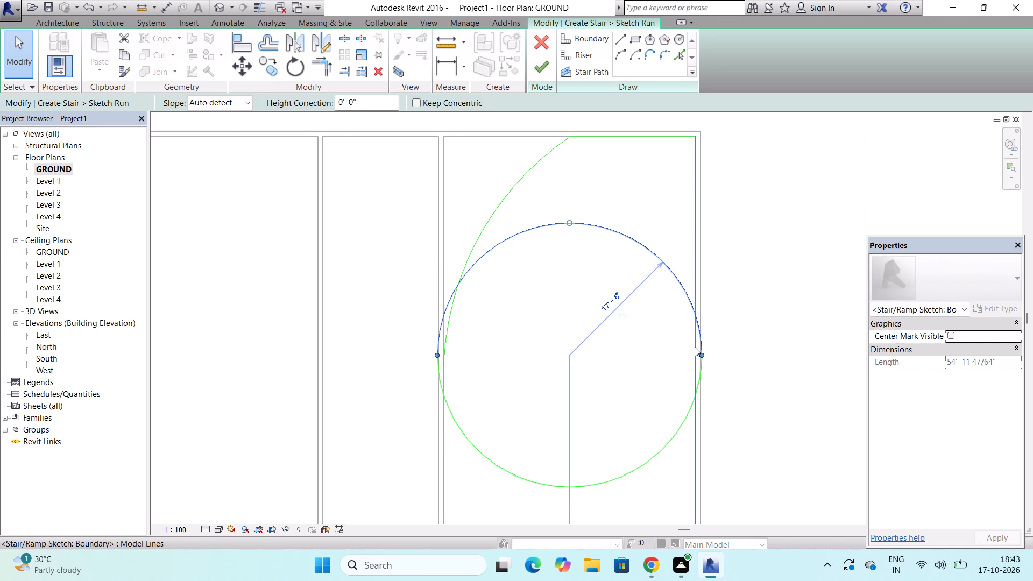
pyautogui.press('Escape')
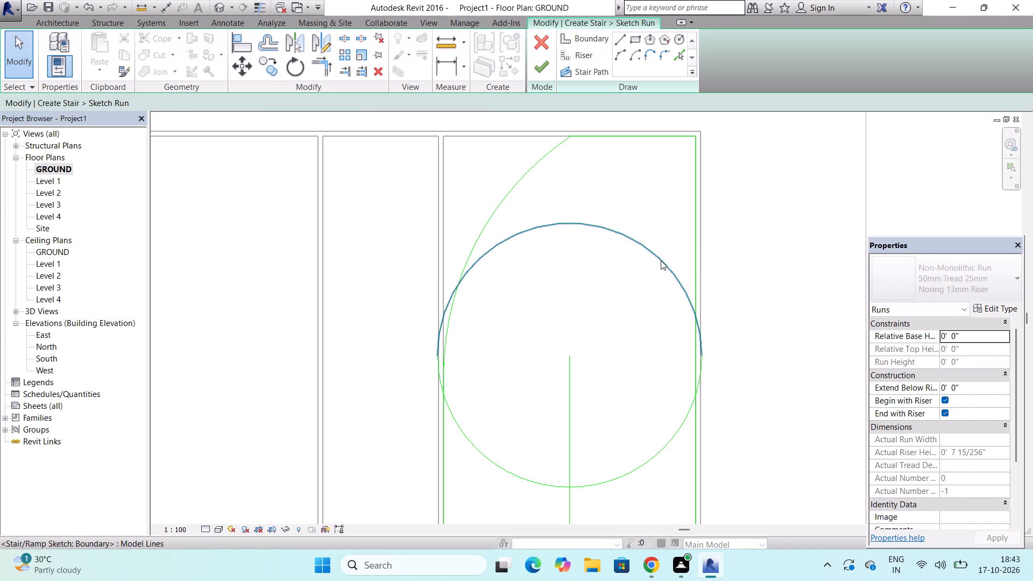
# Delete both halves of the 17' 6" radius boundary circle.
pyautogui.click(661, 260)
pyautogui.press('Delete')
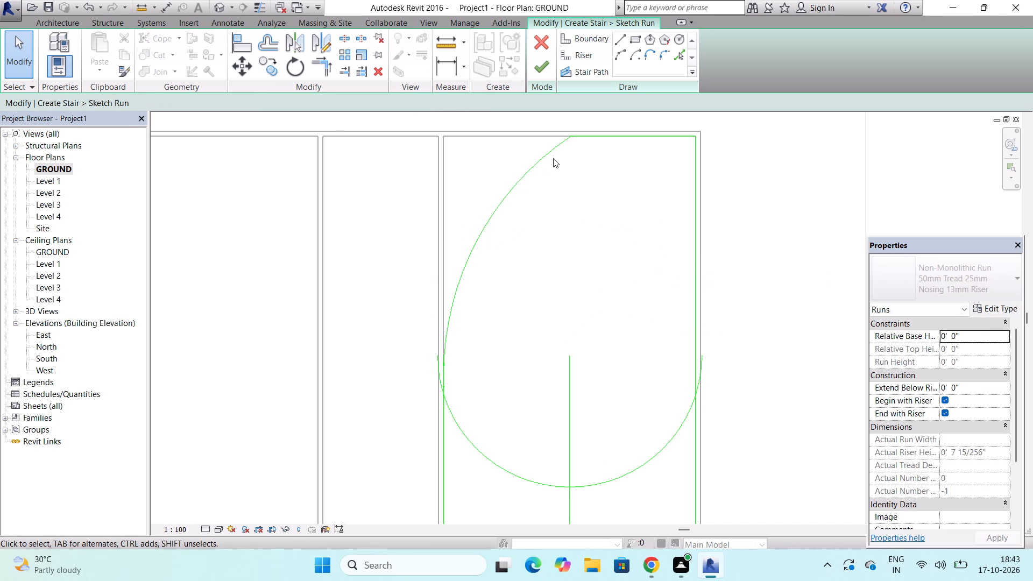
pyautogui.click(650, 457)
pyautogui.press('Delete')
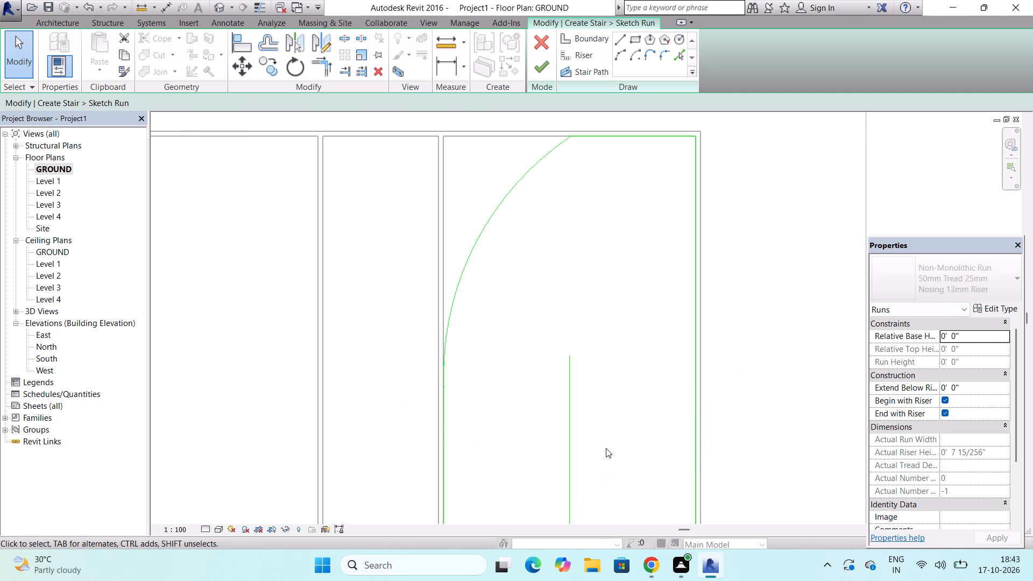
# Draw a boundary circle of 16' 6" radius, centred in line with the inner line and beyond its north end.
pyautogui.click(678, 39)
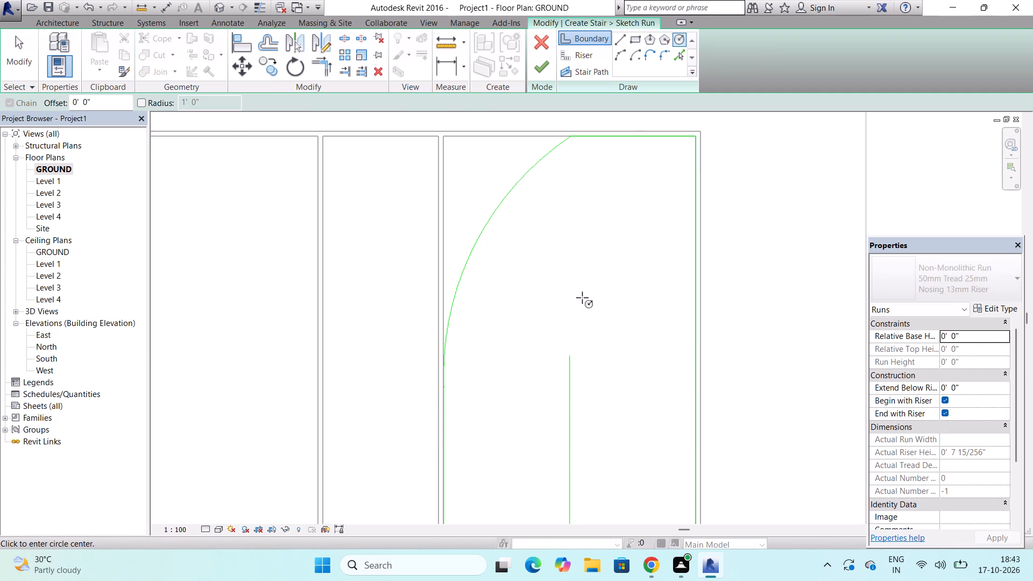
pyautogui.click(569, 302)
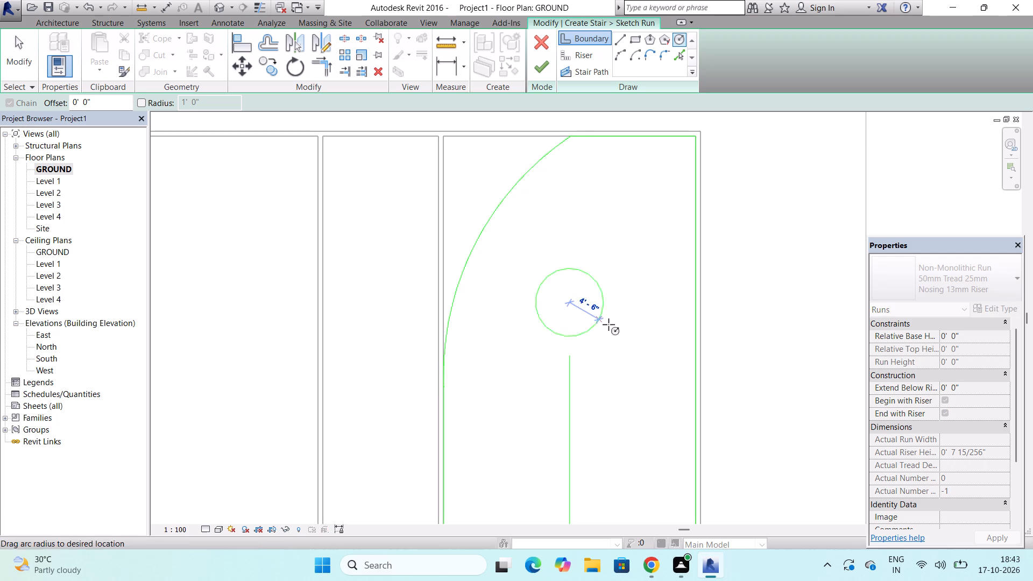
pyautogui.click(633, 410)
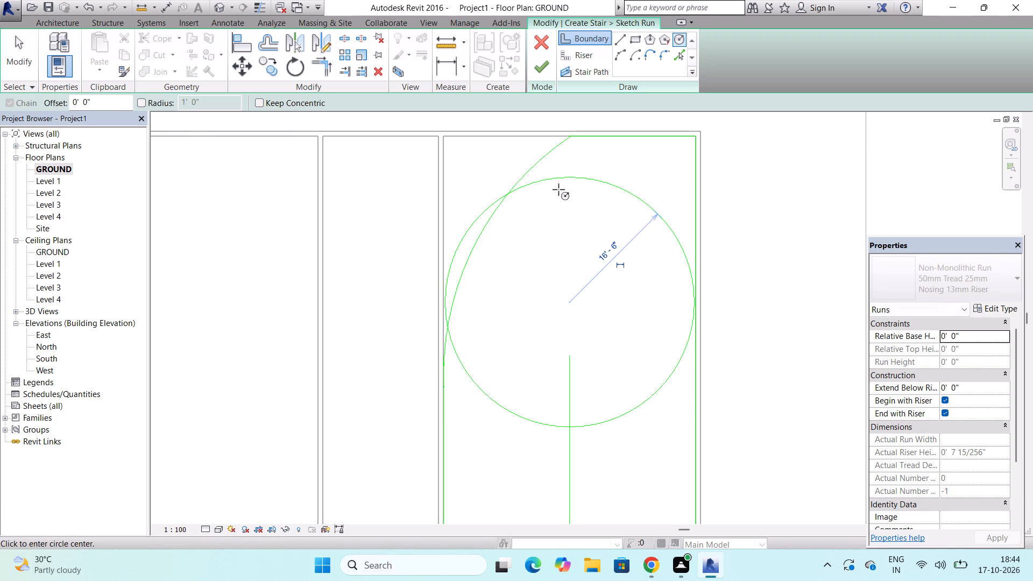
pyautogui.press('Escape')
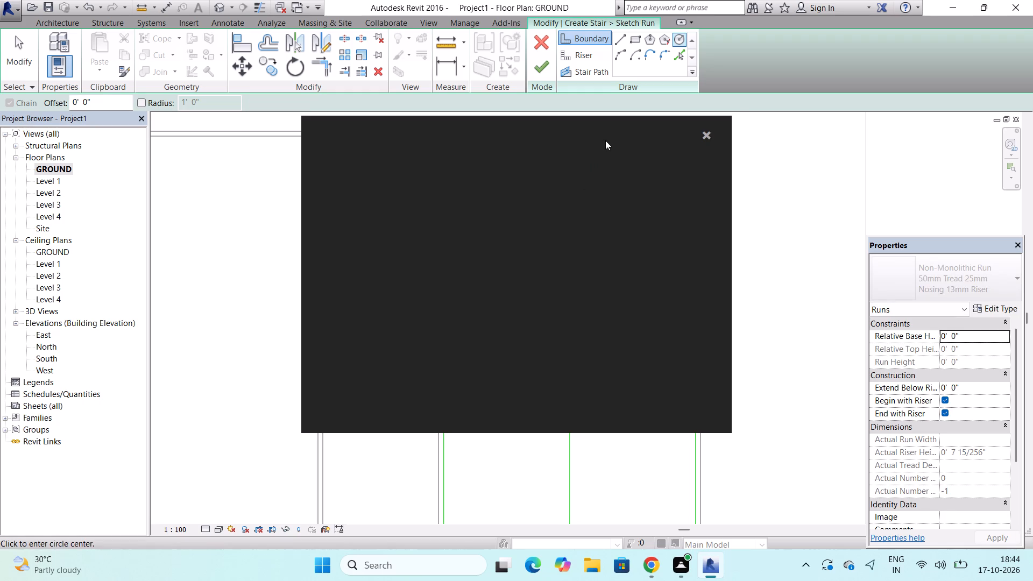
pyautogui.click(709, 138)
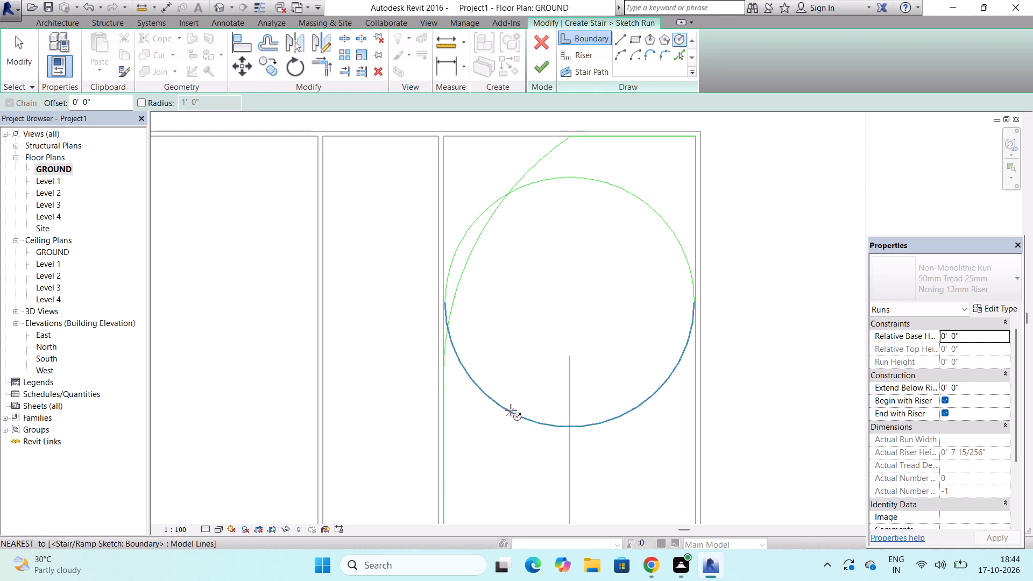
pyautogui.press('Escape')
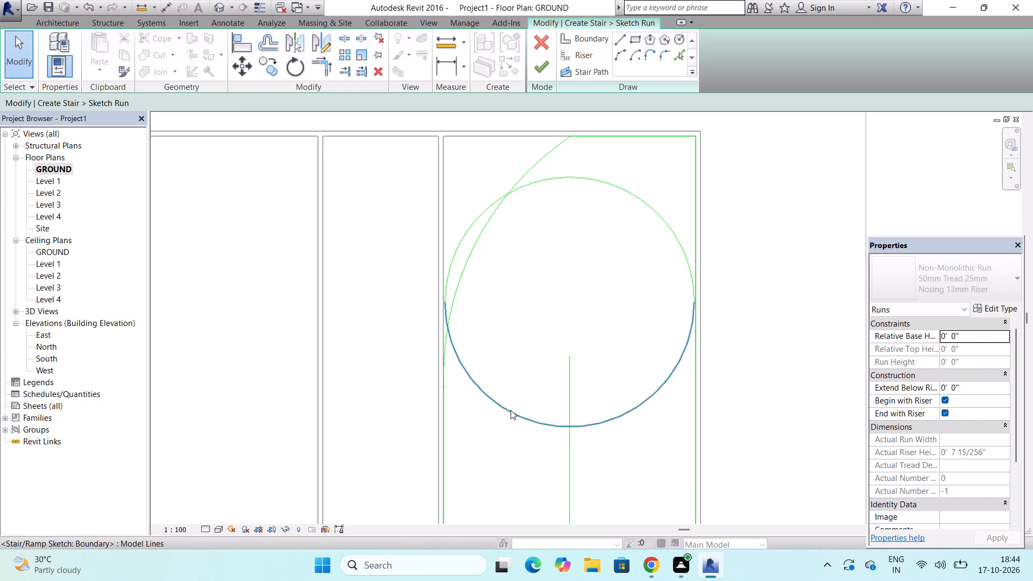
# Delete the lower half of the 16' 6" radius boundary circle.
pyautogui.click(511, 410)
pyautogui.press('Delete')
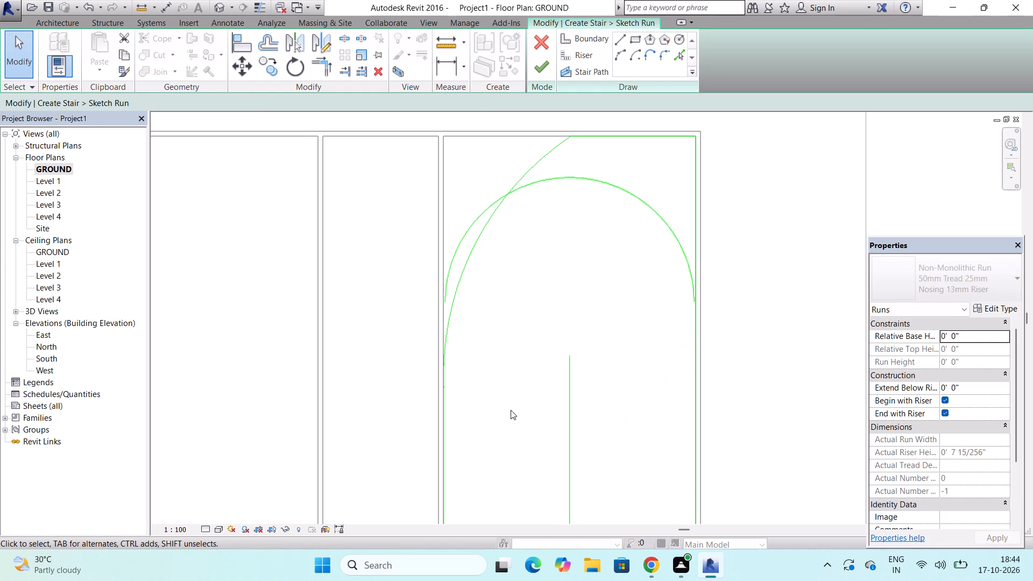
# Move the remaining half-circle north by its midpoint, onto the west end of the north boundary line.
pyautogui.click(562, 178)
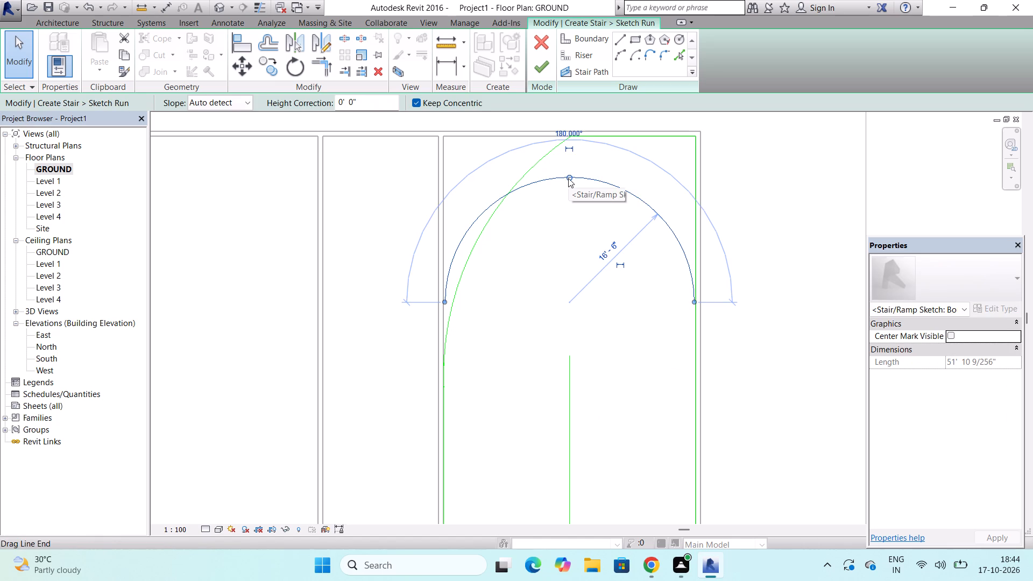
pyautogui.click(236, 68)
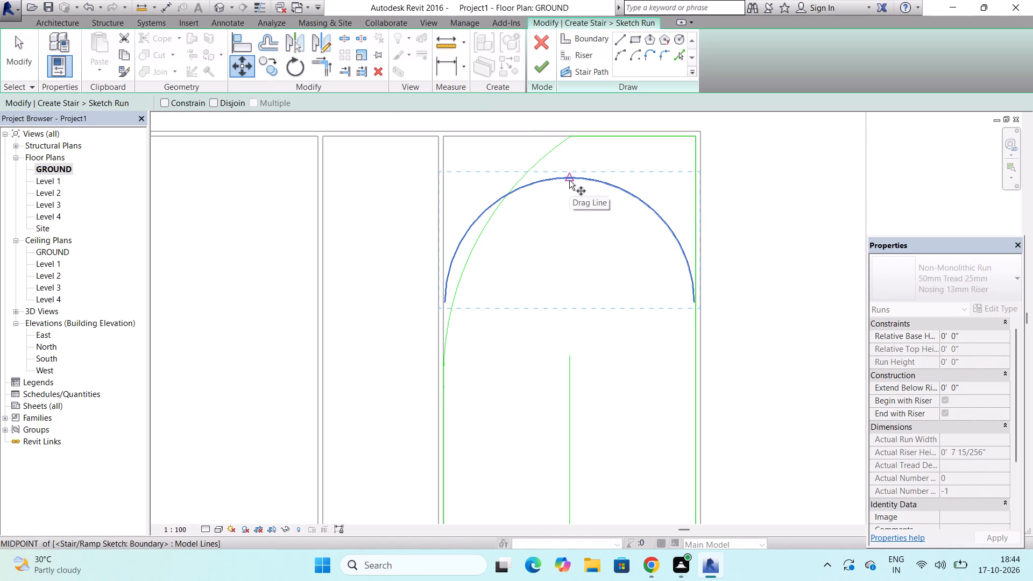
pyautogui.click(569, 180)
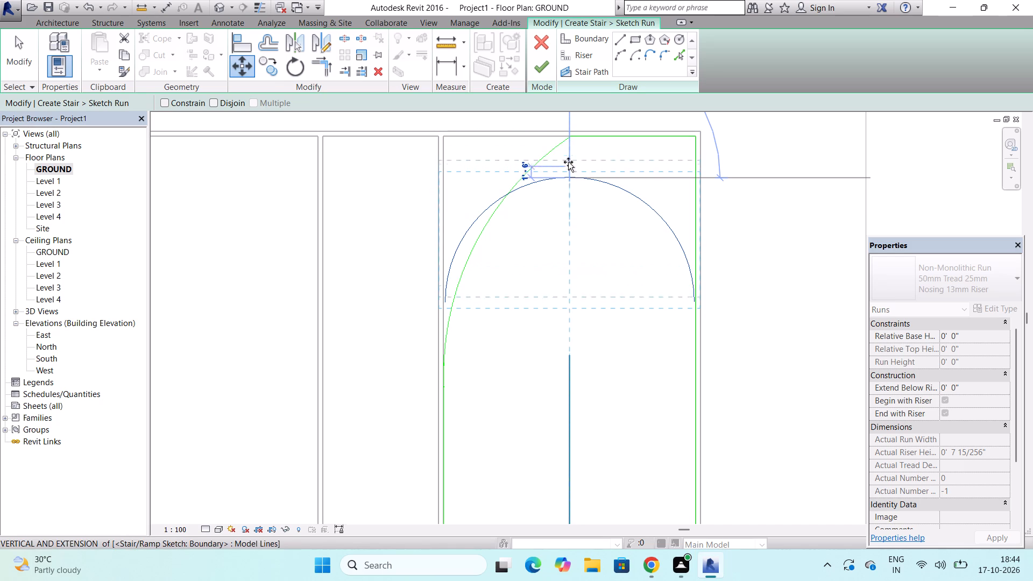
pyautogui.click(570, 143)
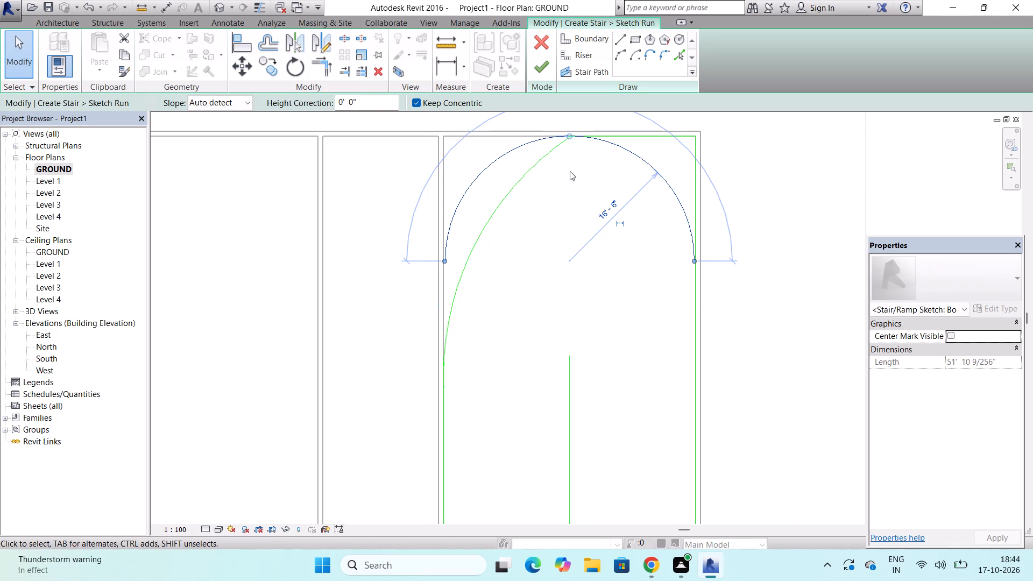
# Delete the old larger boundary arc joining the west boundary line to the north boundary line.
pyautogui.click(530, 166)
pyautogui.press('Delete')
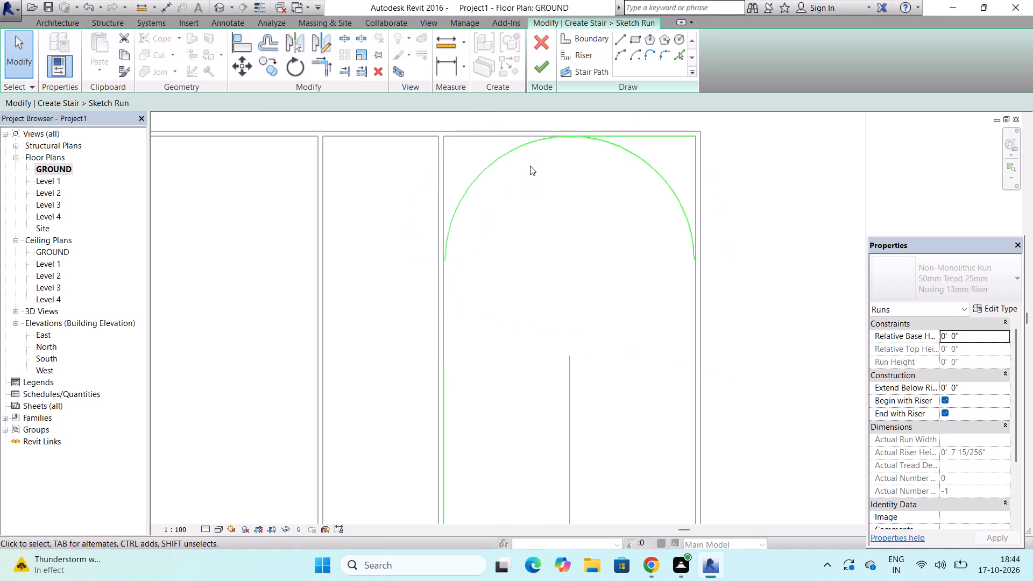
# Adjust the north end of the west boundary line, making the line 36' 6" long.
pyautogui.click(442, 378)
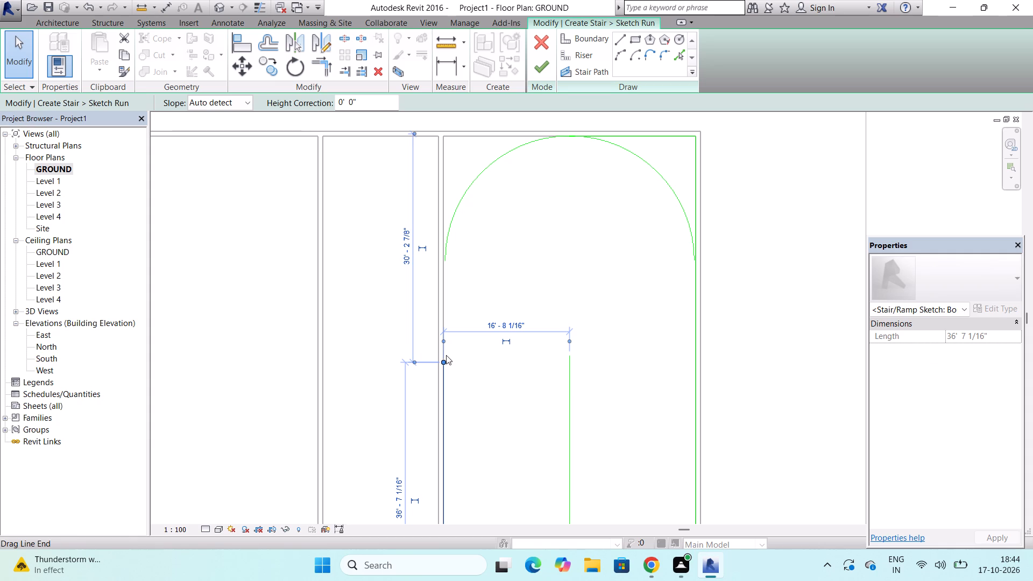
pyautogui.click(443, 362)
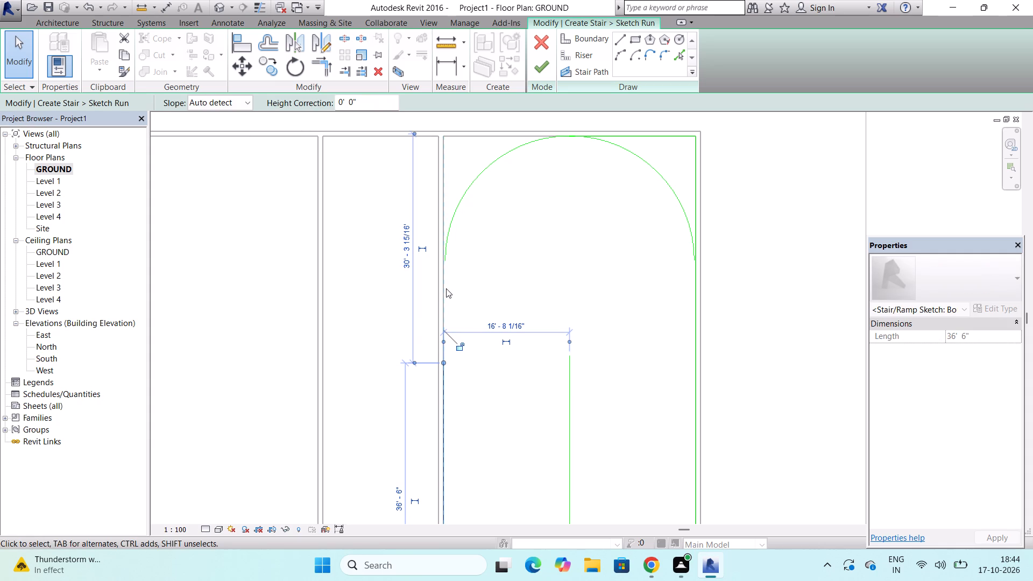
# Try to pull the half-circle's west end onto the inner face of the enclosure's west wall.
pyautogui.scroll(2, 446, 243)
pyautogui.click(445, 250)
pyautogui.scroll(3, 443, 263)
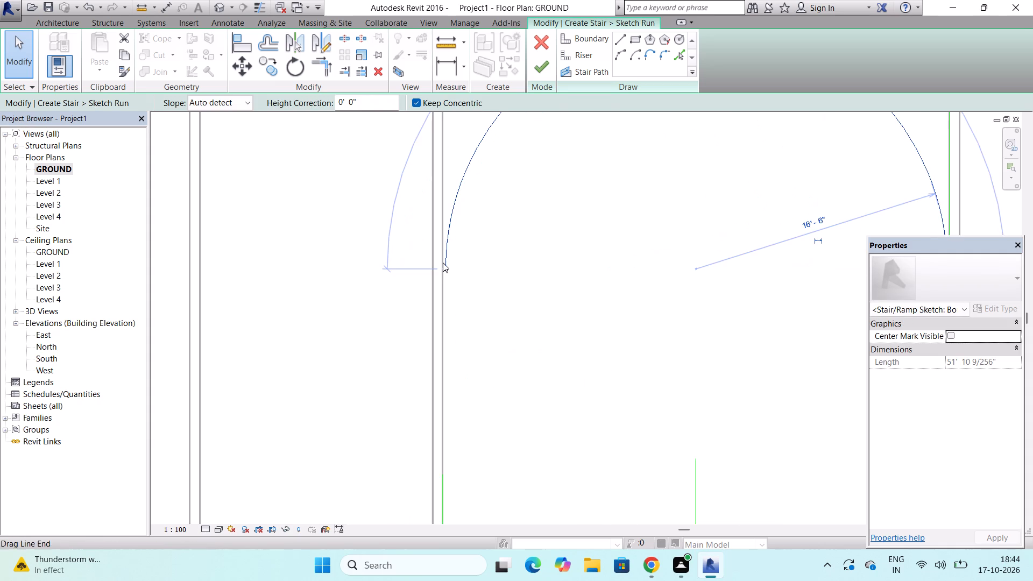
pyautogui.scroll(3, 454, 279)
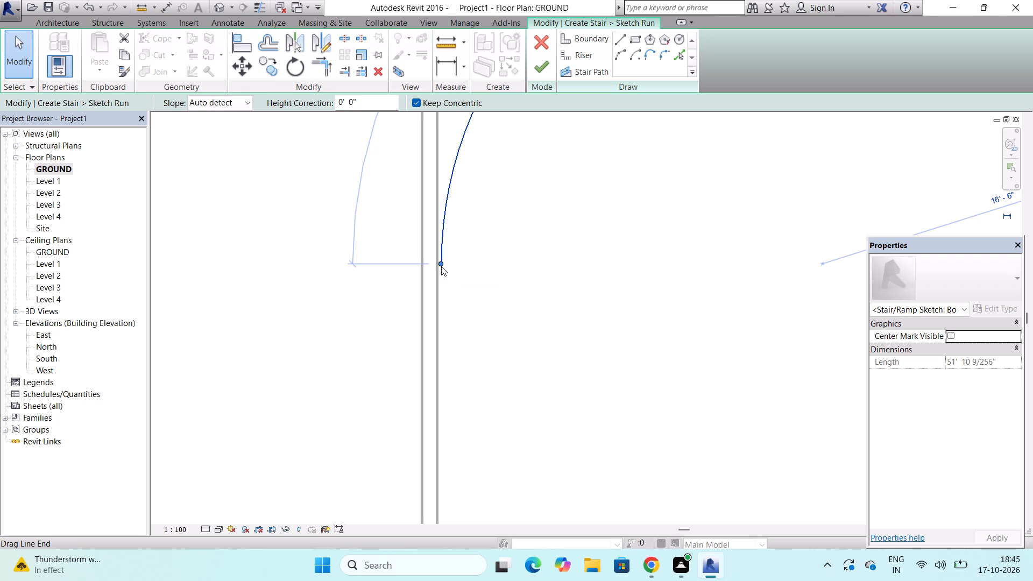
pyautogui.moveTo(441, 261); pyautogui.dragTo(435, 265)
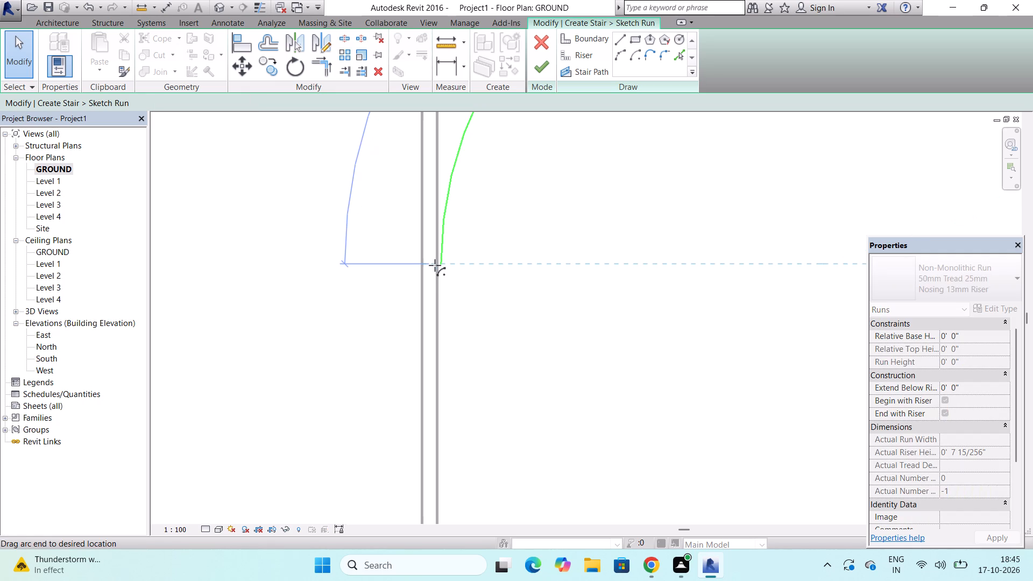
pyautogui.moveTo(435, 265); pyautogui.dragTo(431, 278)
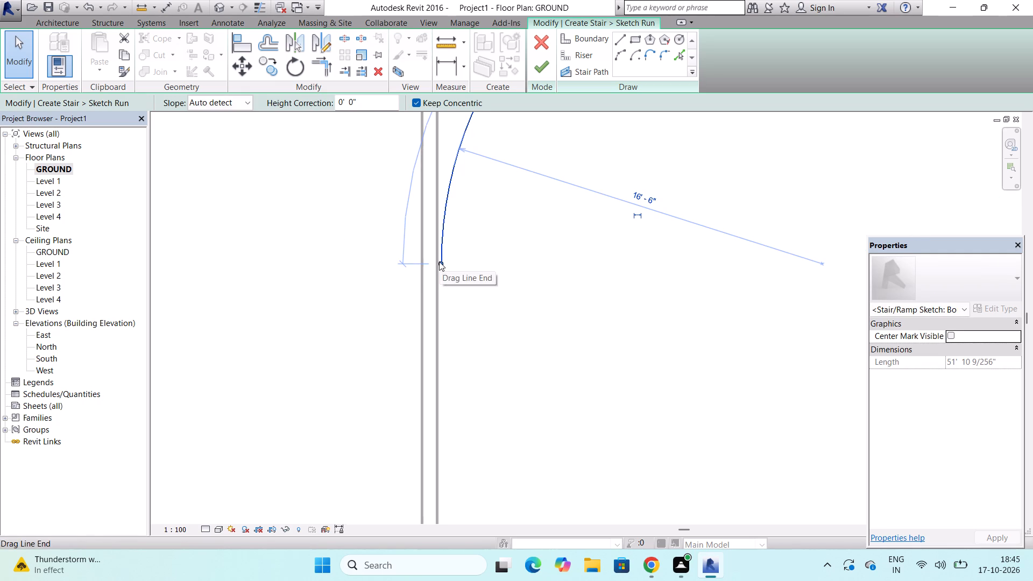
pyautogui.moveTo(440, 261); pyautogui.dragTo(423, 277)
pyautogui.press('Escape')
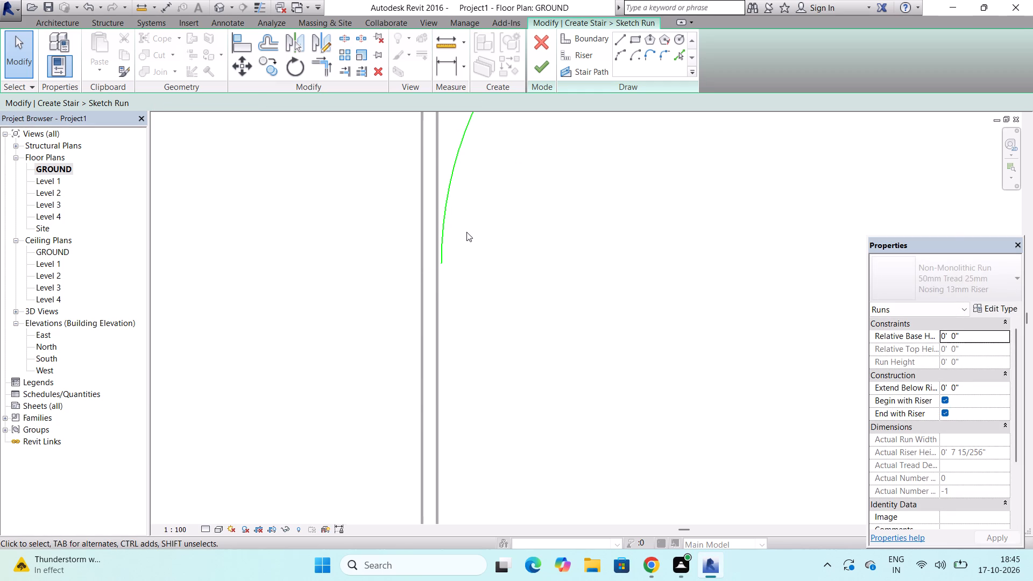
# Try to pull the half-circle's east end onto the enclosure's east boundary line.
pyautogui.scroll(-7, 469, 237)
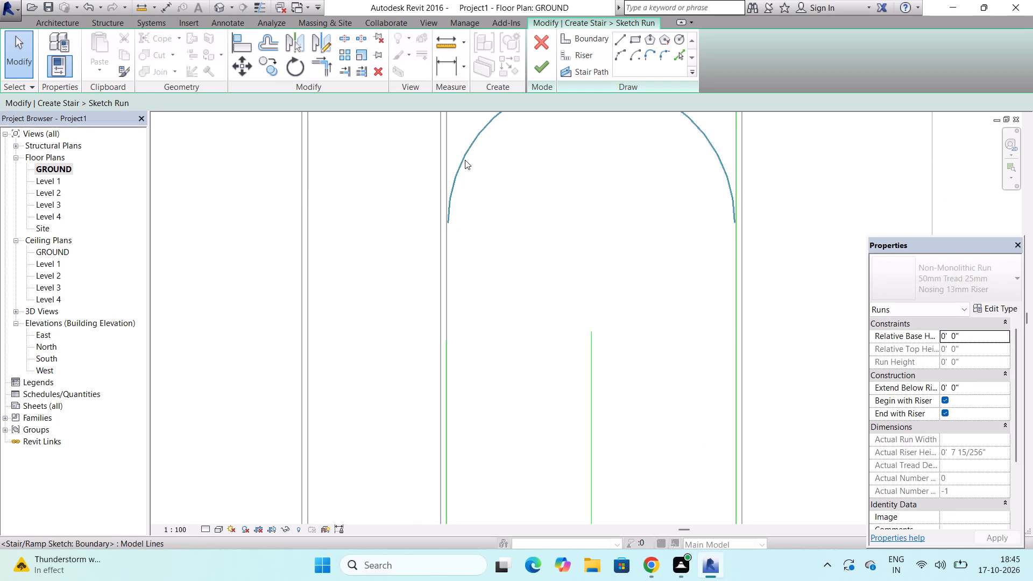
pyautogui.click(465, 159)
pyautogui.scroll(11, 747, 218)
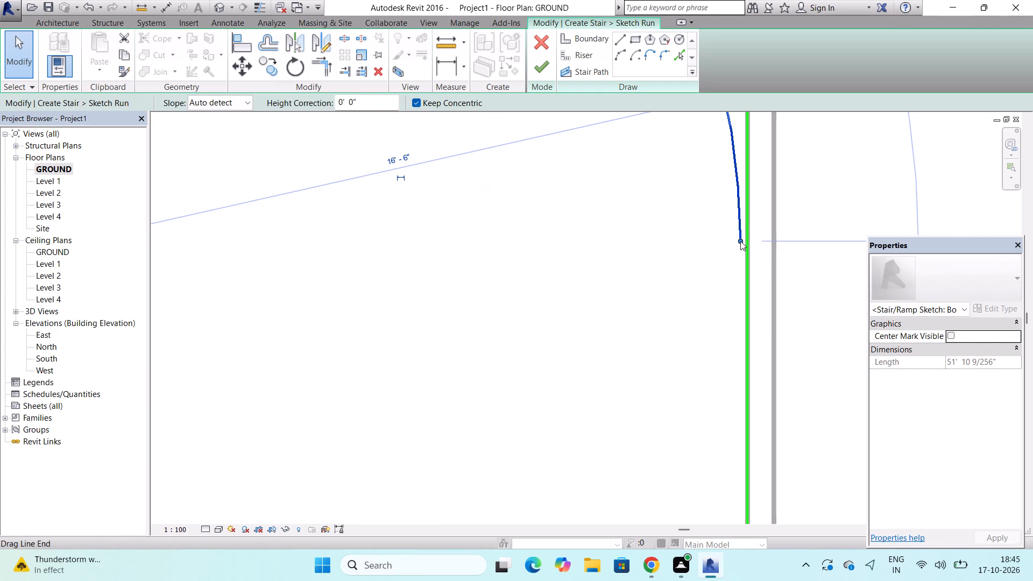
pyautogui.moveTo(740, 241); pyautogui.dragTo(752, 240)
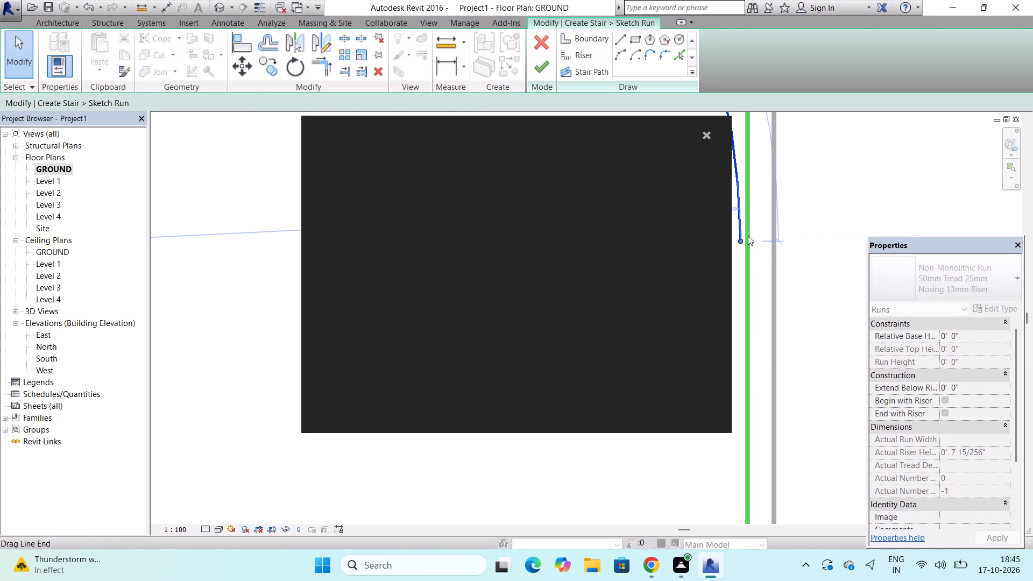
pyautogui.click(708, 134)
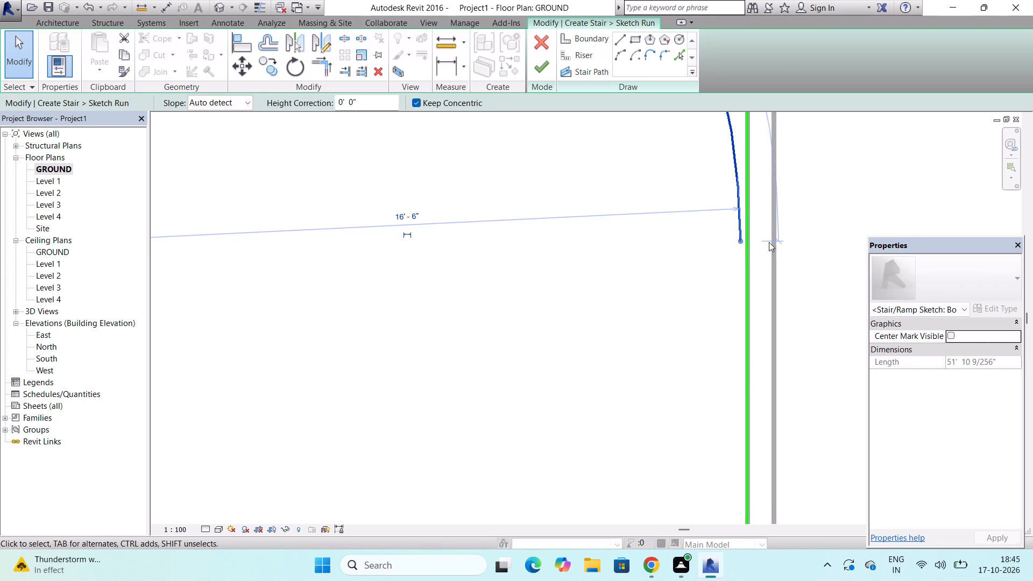
# Delete the enclosure's east boundary line and the remaining piece of its north boundary line.
pyautogui.scroll(-17, 751, 246)
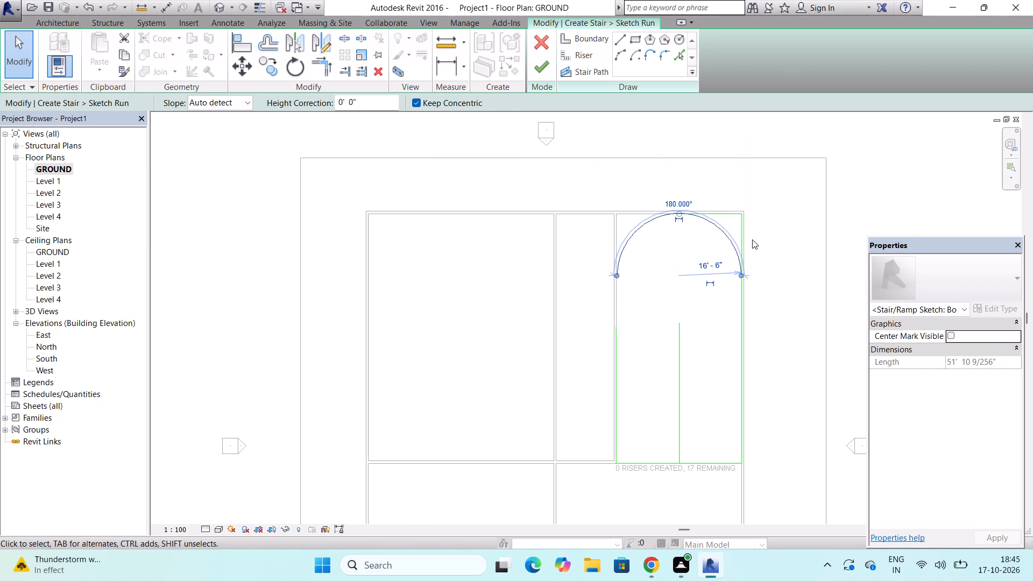
pyautogui.scroll(3, 724, 209)
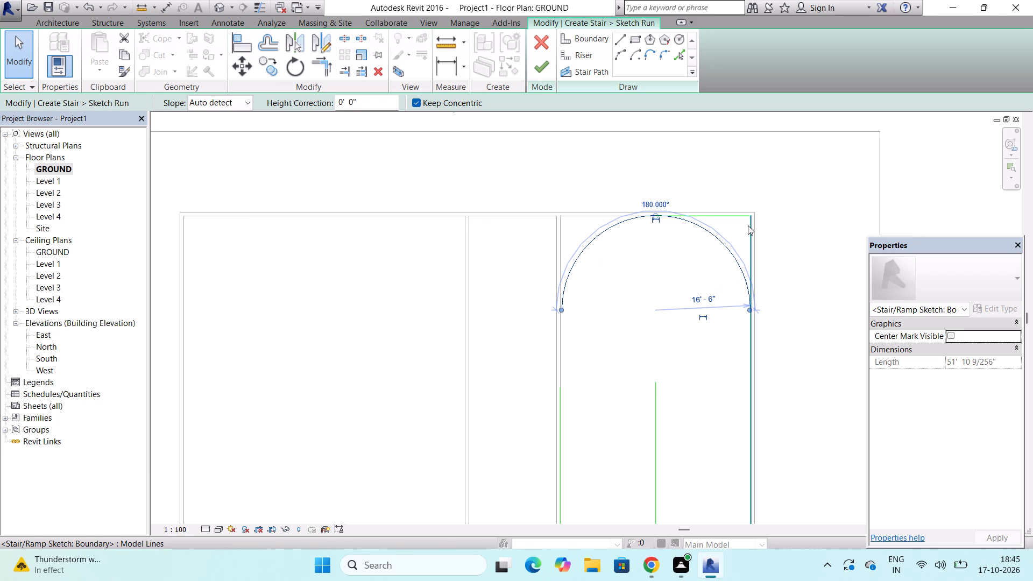
pyautogui.click(748, 225)
pyautogui.press('Delete')
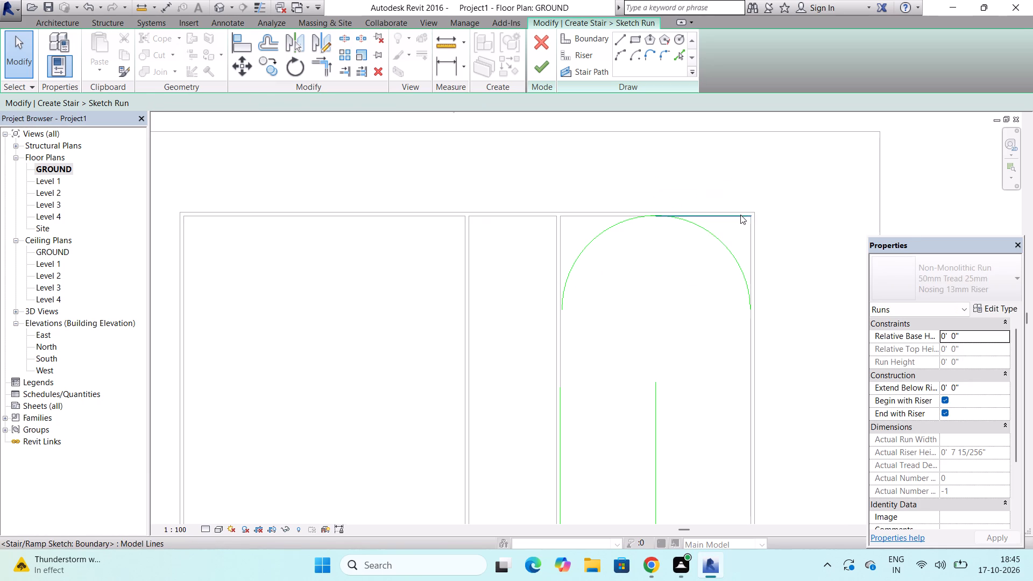
pyautogui.click(740, 215)
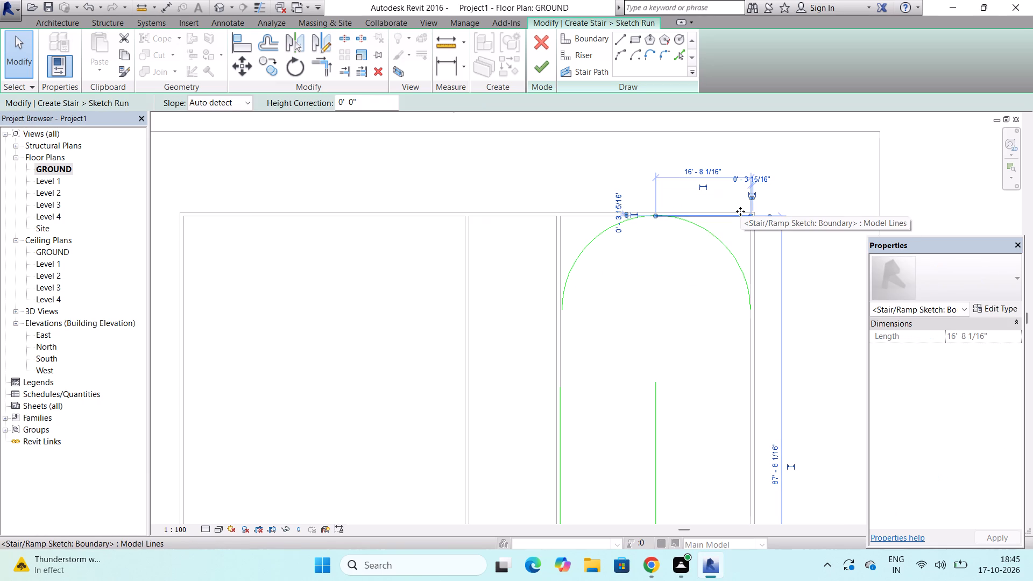
pyautogui.press('Delete')
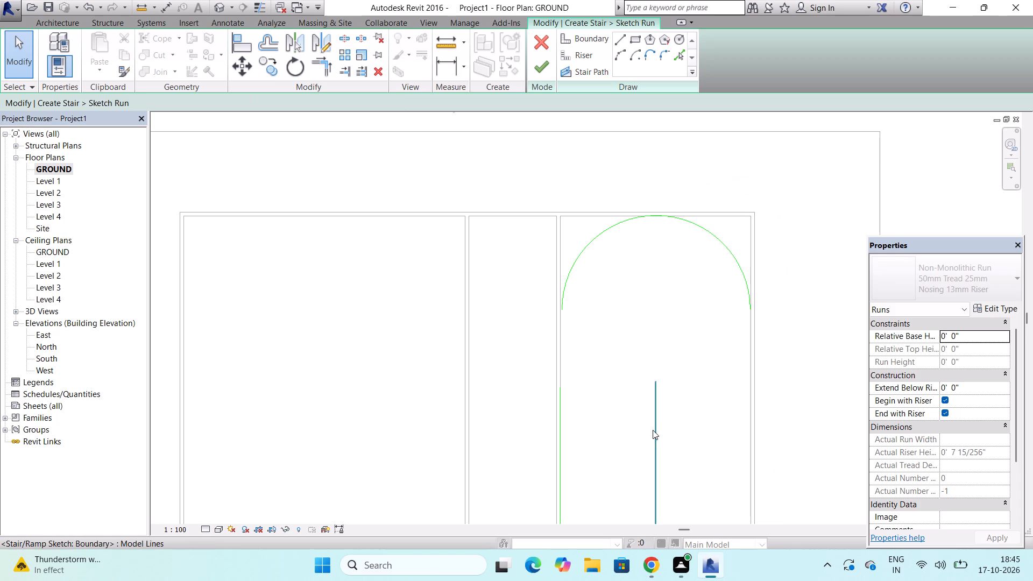
# Delete the enclosure's west boundary line.
pyautogui.scroll(-3, 673, 301)
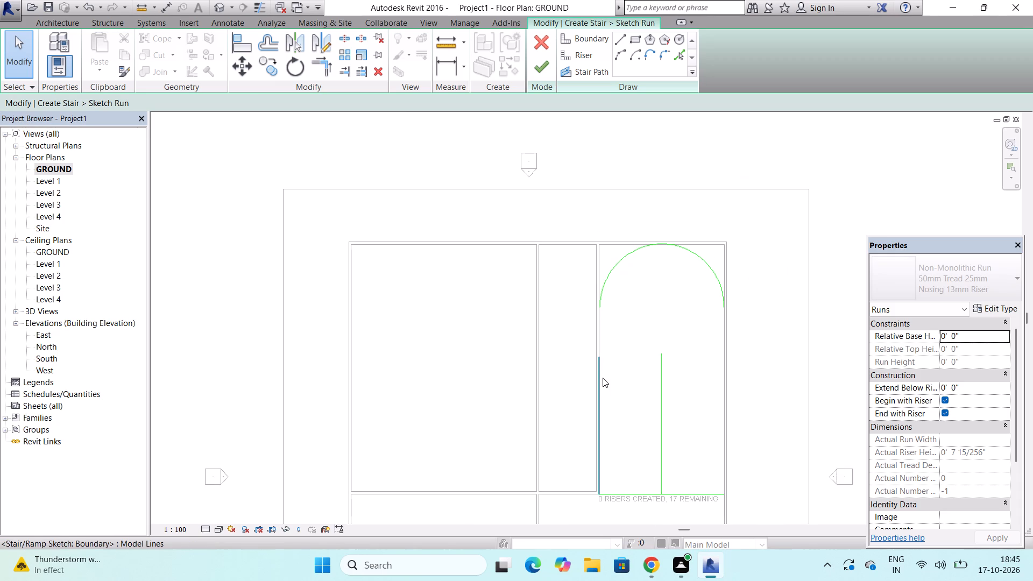
pyautogui.click(599, 372)
pyautogui.press('Delete')
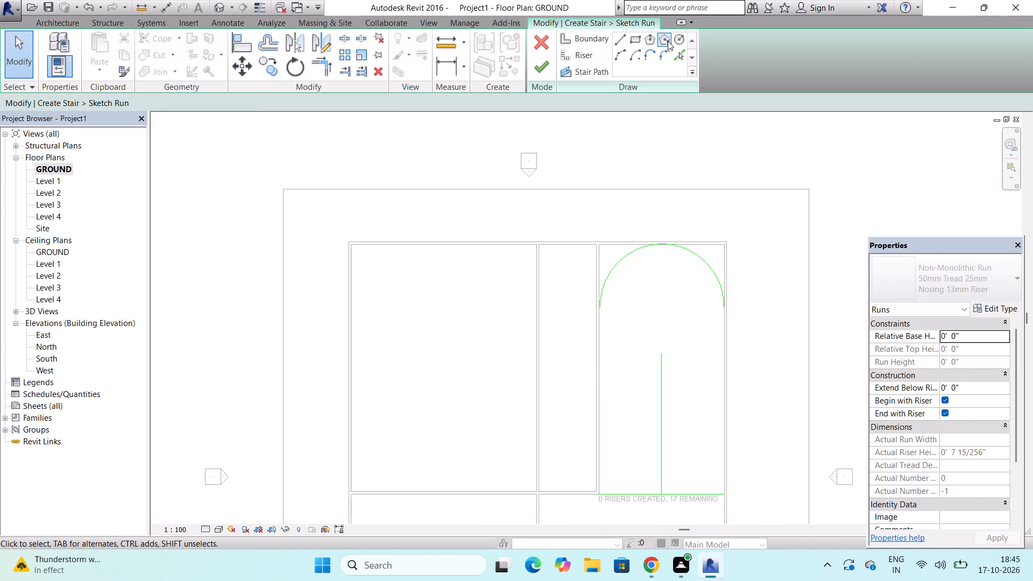
# Draw a straight boundary line from the half-circle's west end down to the west end of the south boundary line.
pyautogui.click(626, 35)
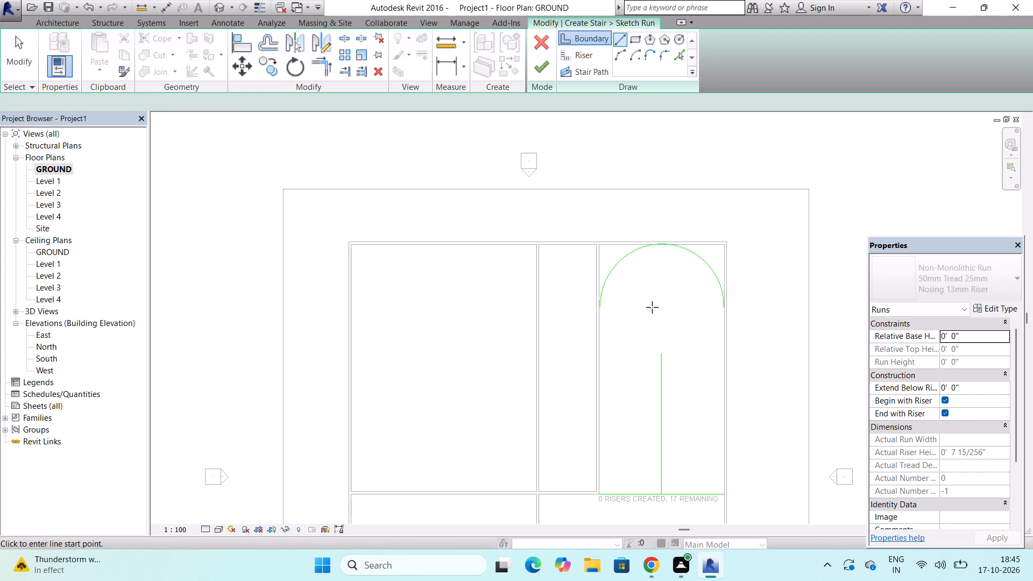
pyautogui.scroll(7, 640, 311)
pyautogui.scroll(4, 596, 321)
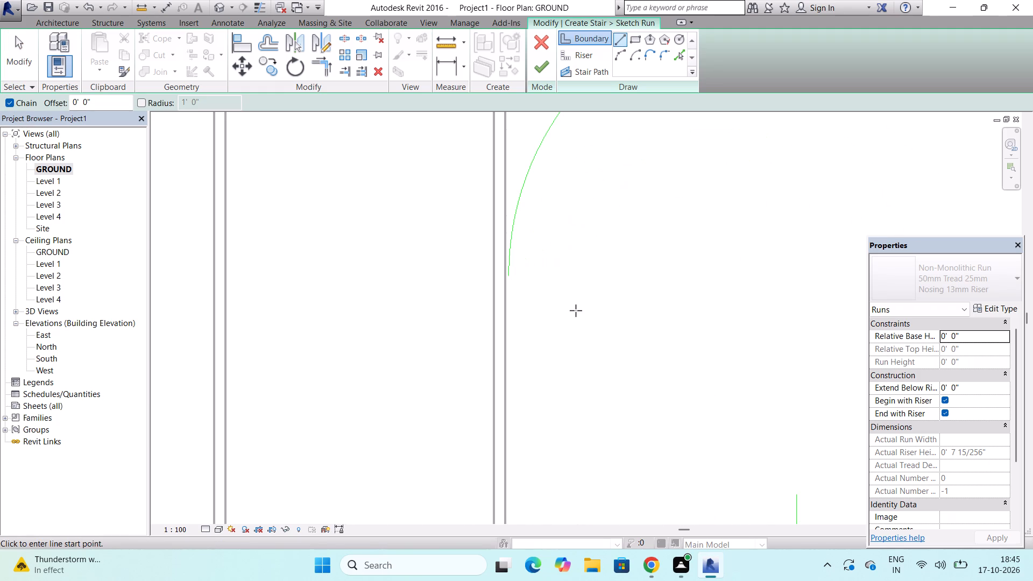
pyautogui.scroll(3, 521, 288)
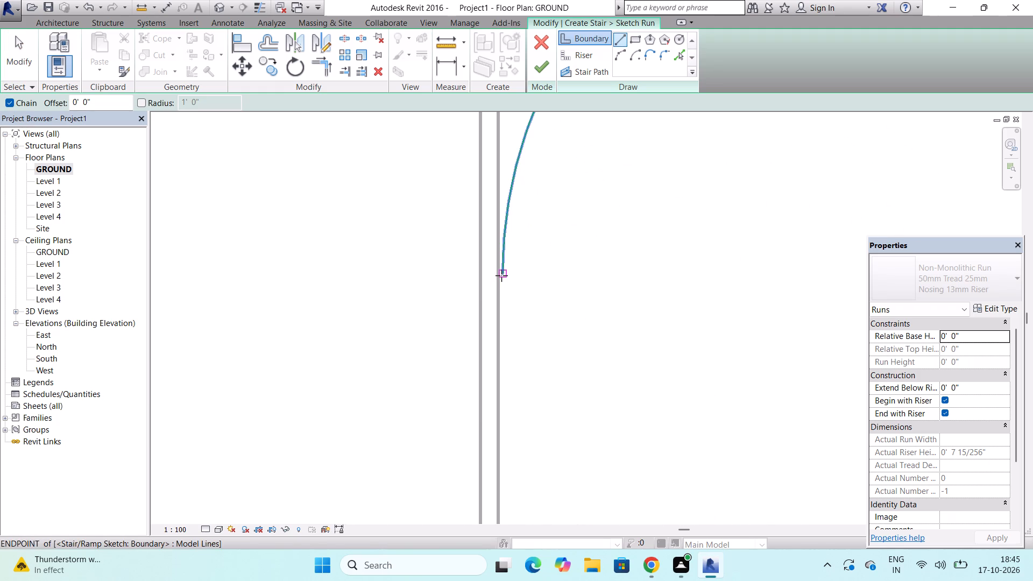
pyautogui.click(501, 275)
pyautogui.scroll(-13, 501, 275)
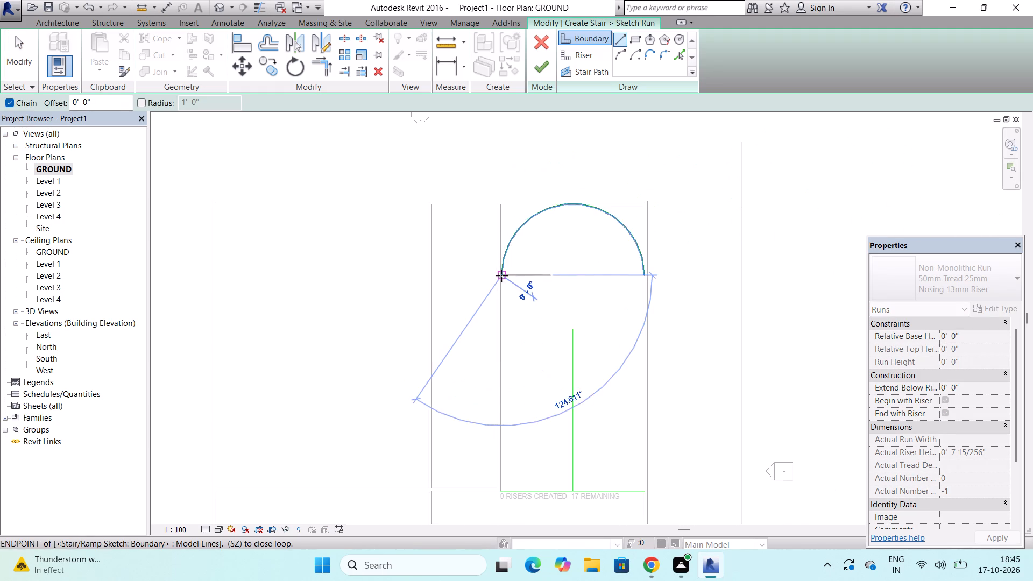
pyautogui.scroll(3, 492, 491)
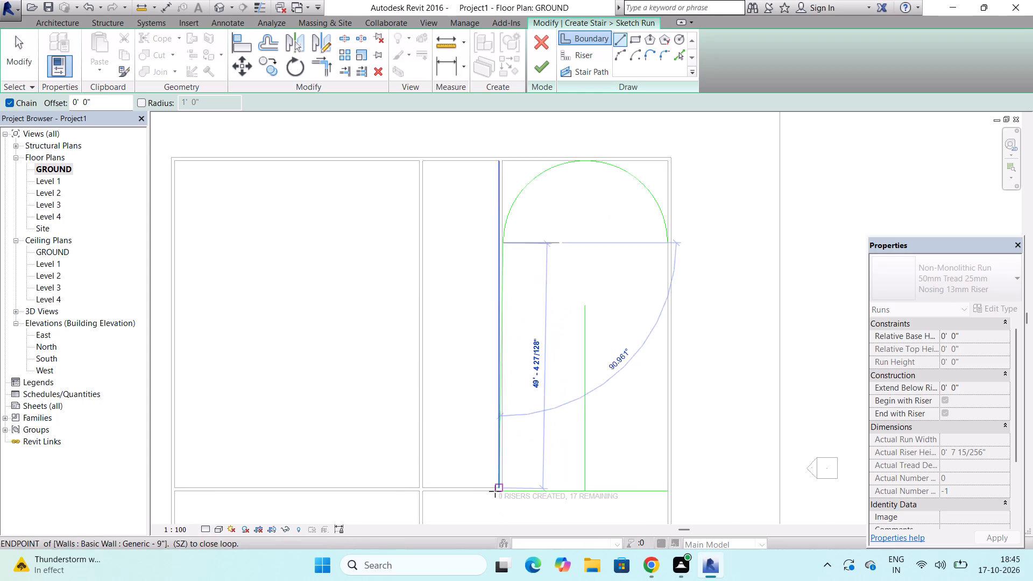
pyautogui.scroll(9, 495, 491)
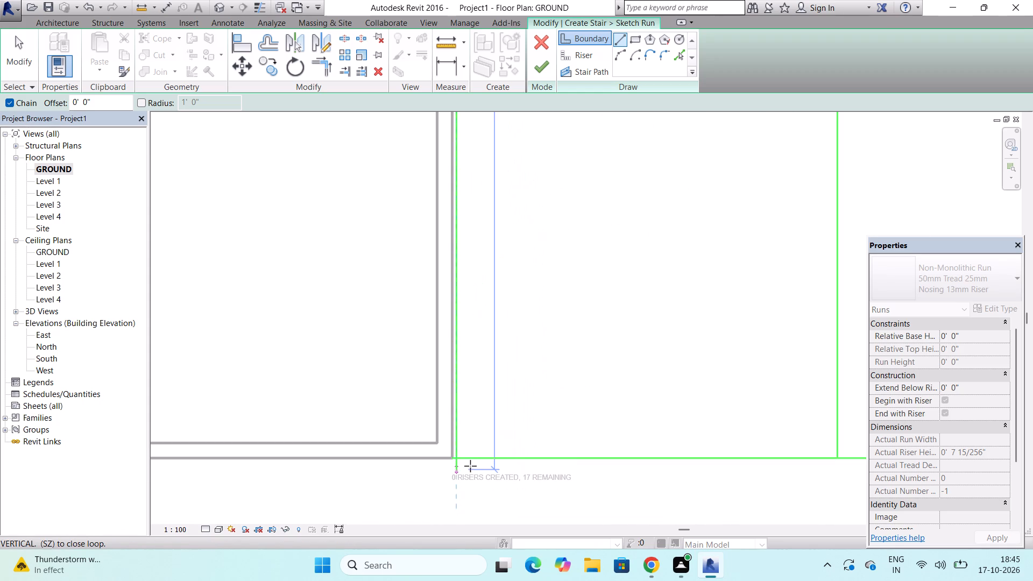
pyautogui.click(458, 459)
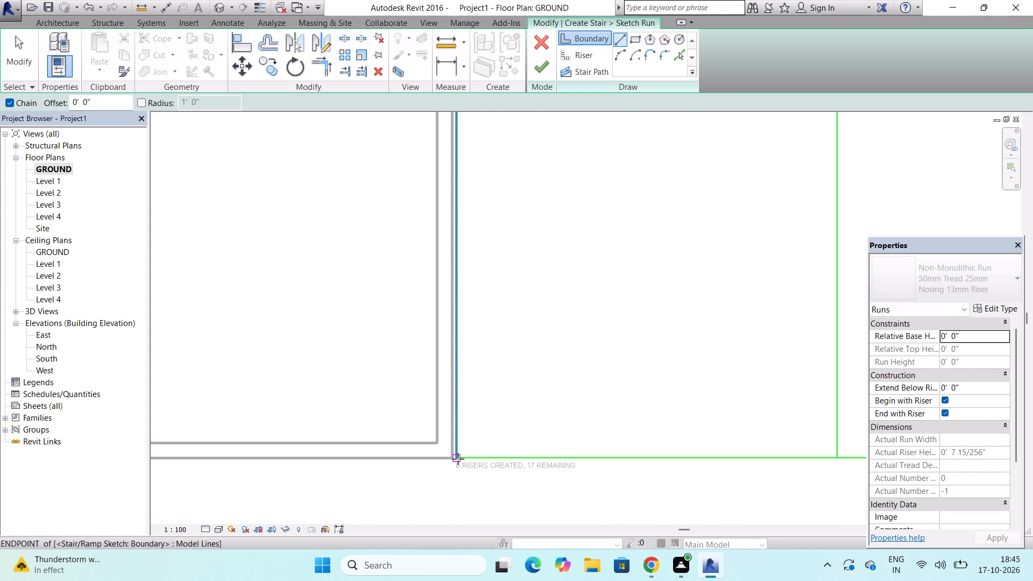
pyautogui.press('Escape')
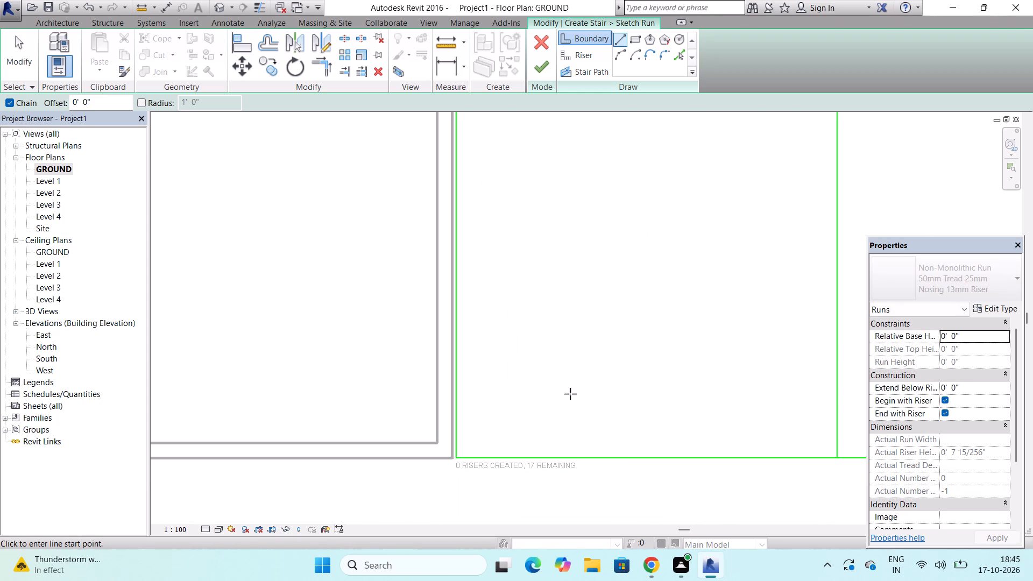
# Draw a vertical boundary line about 50' long from the half-circle's east end down to the south boundary line.
pyautogui.scroll(-14, 449, 379)
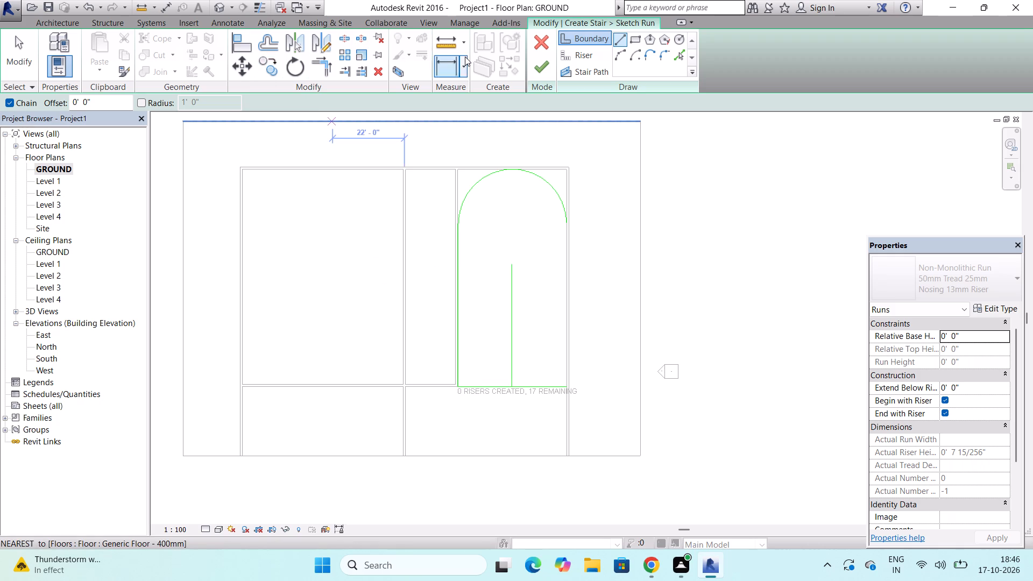
pyautogui.click(625, 41)
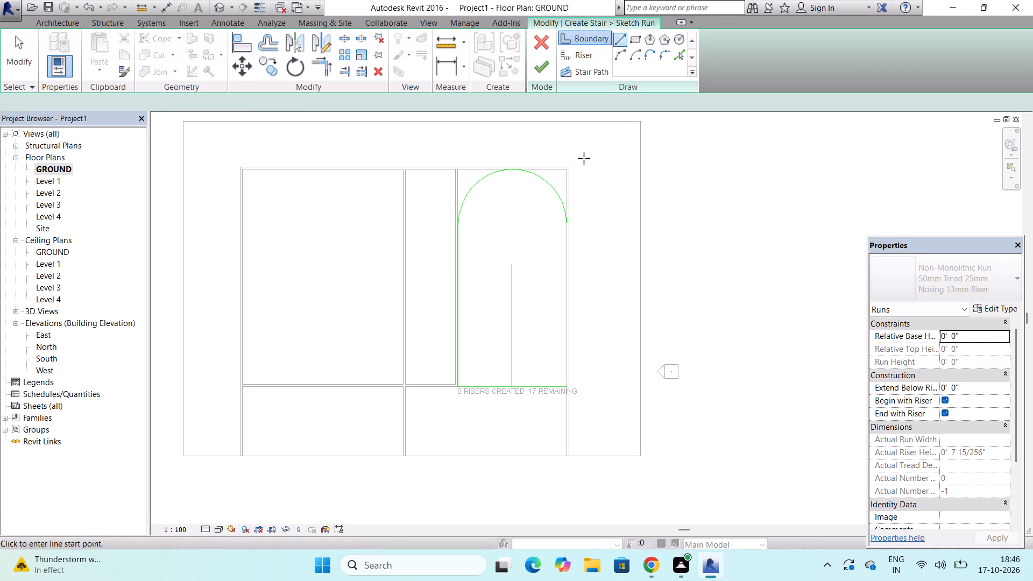
pyautogui.scroll(6, 570, 217)
pyautogui.scroll(4, 477, 281)
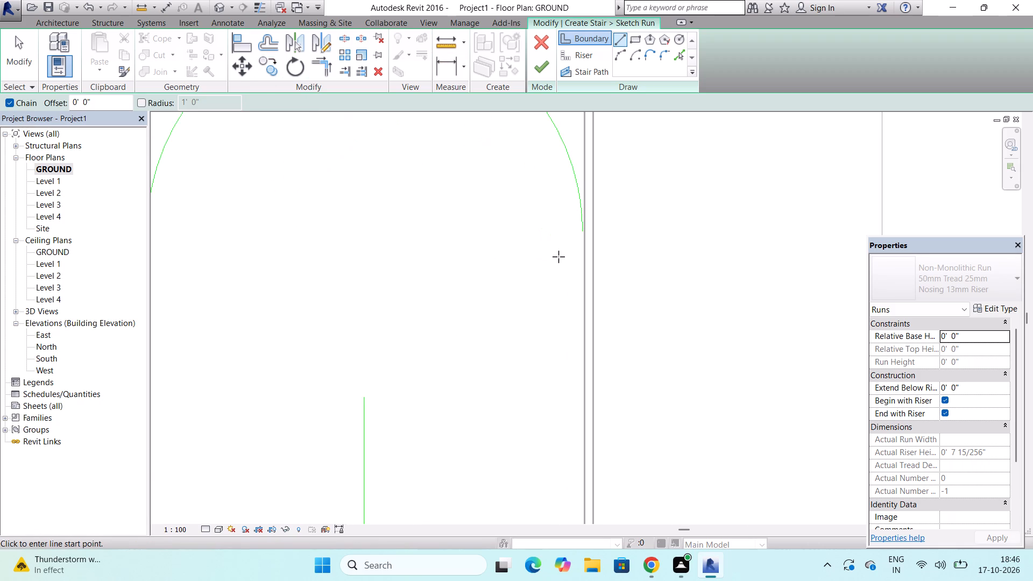
pyautogui.scroll(8, 566, 240)
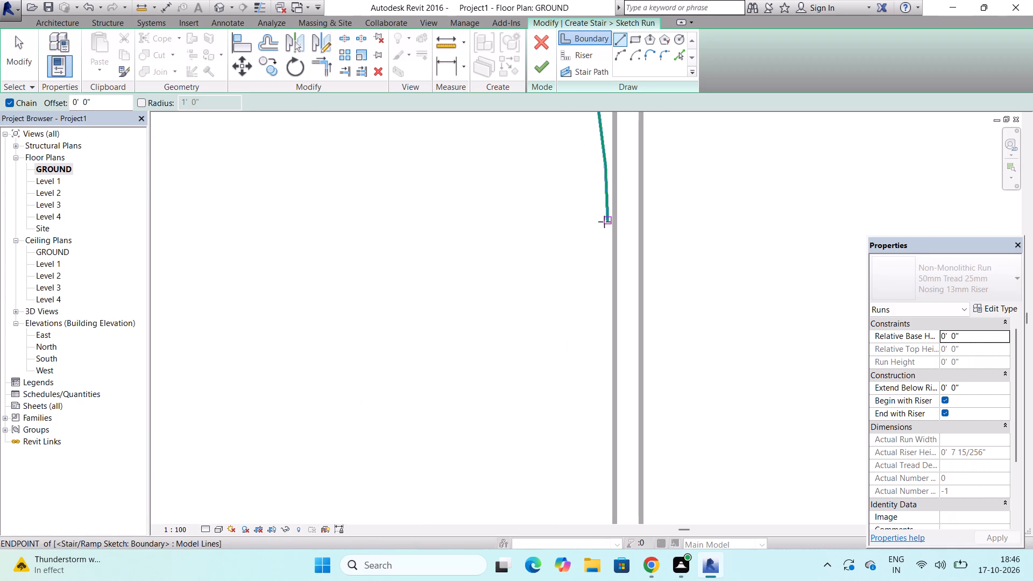
pyautogui.click(607, 218)
pyautogui.scroll(-16, 607, 218)
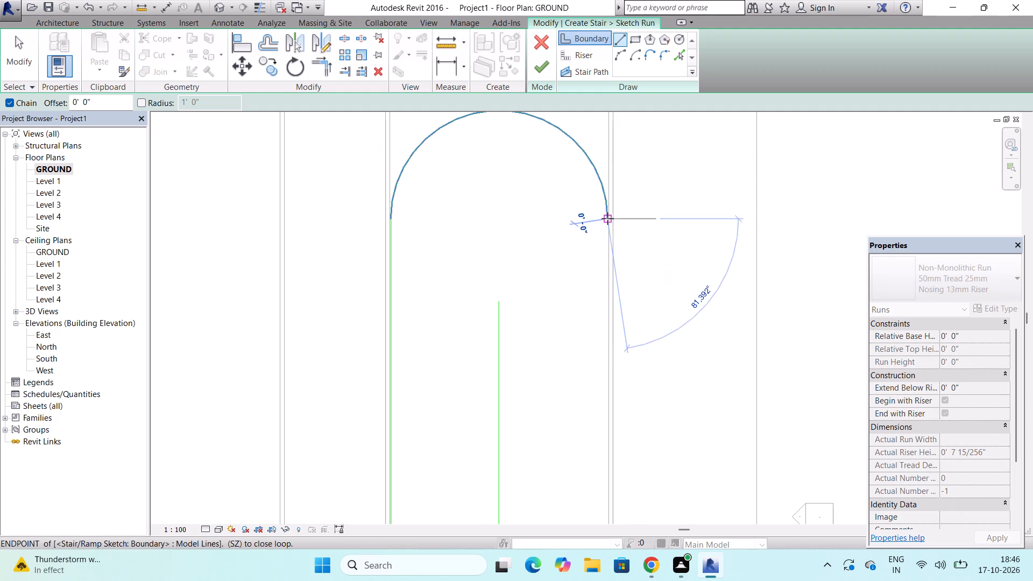
pyautogui.scroll(4, 600, 431)
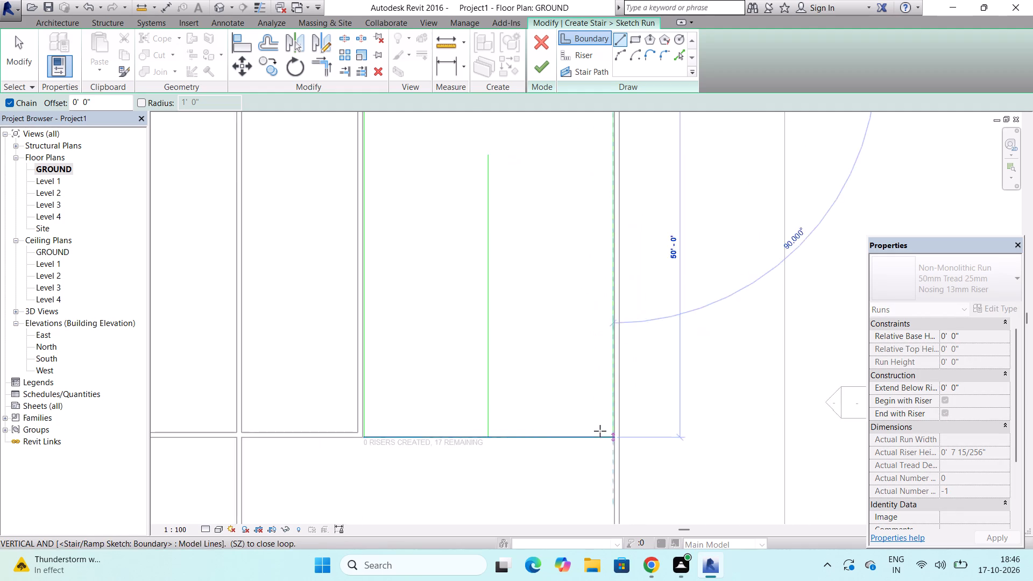
pyautogui.scroll(11, 600, 431)
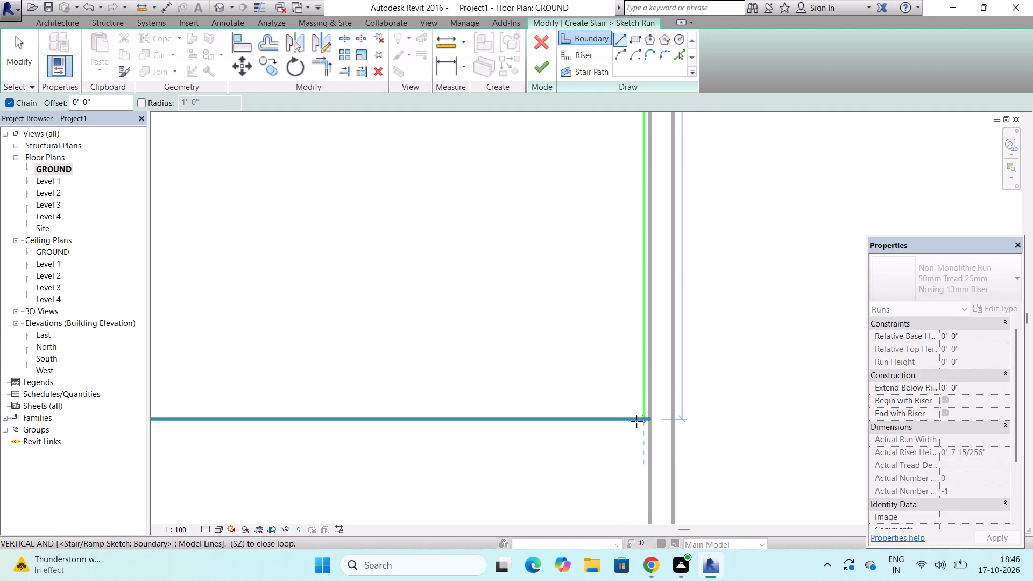
pyautogui.click(645, 421)
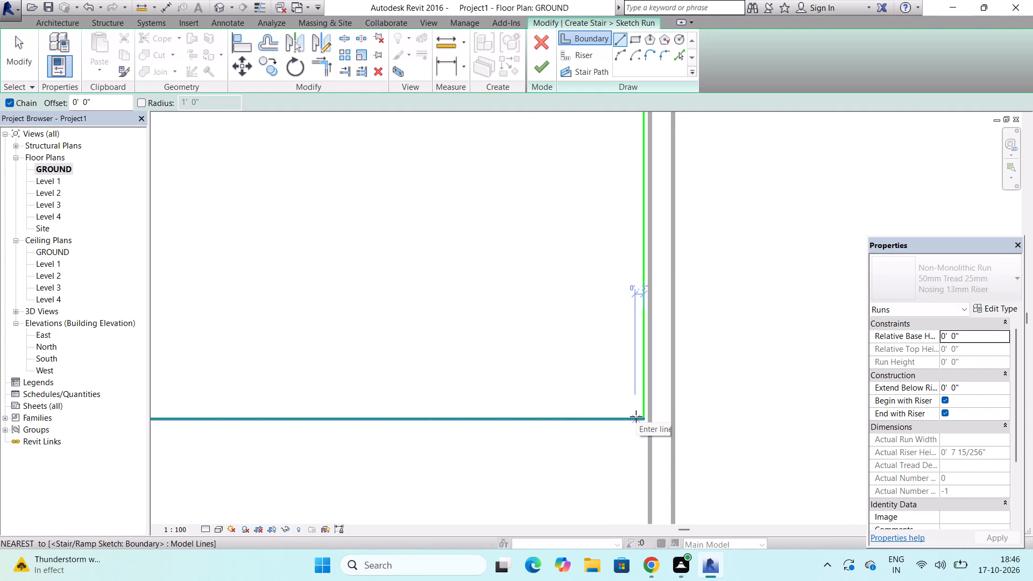
pyautogui.press('Escape')
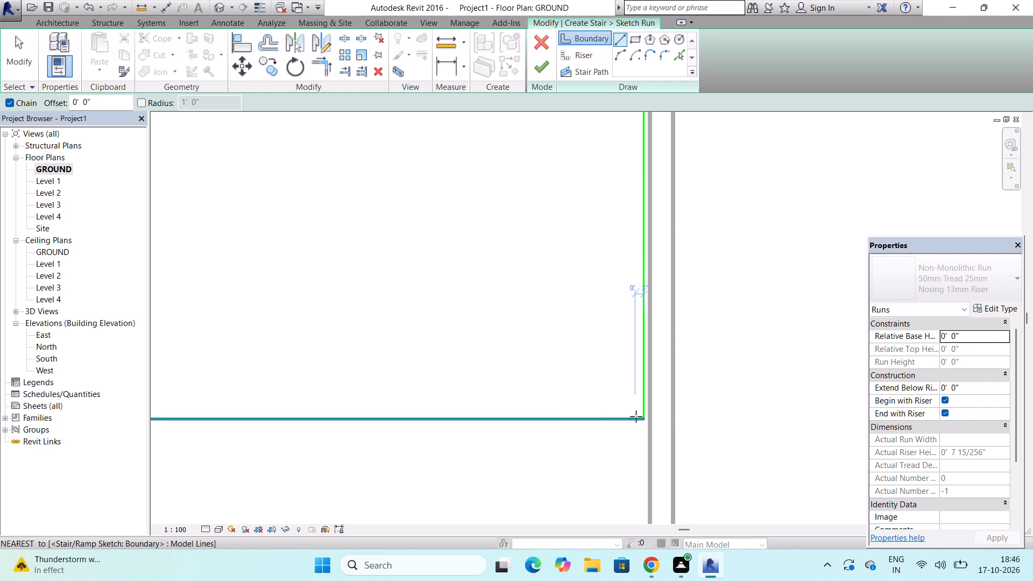
pyautogui.scroll(5, 650, 426)
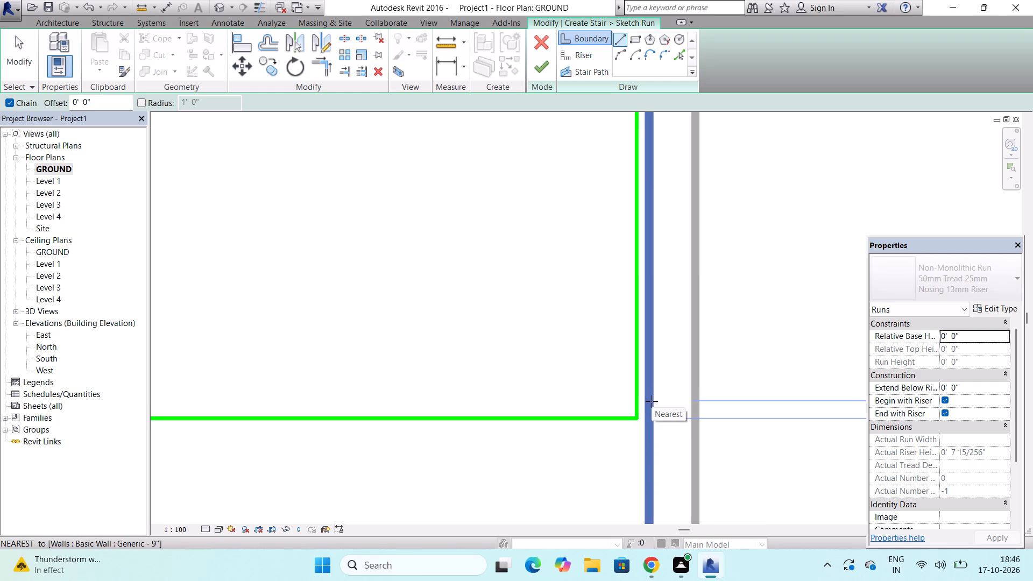
pyautogui.scroll(-11, 584, 436)
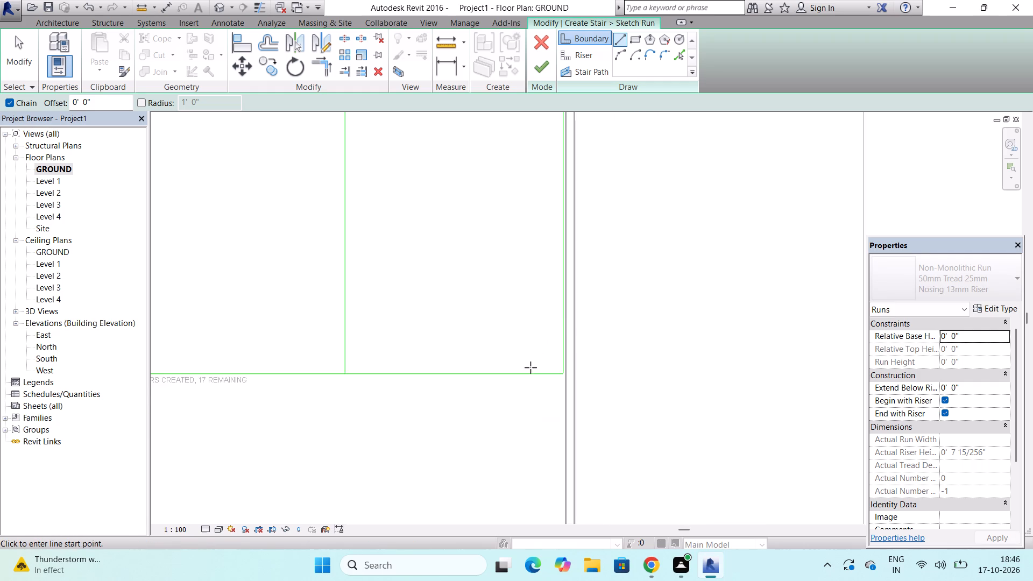
pyautogui.scroll(-10, 530, 367)
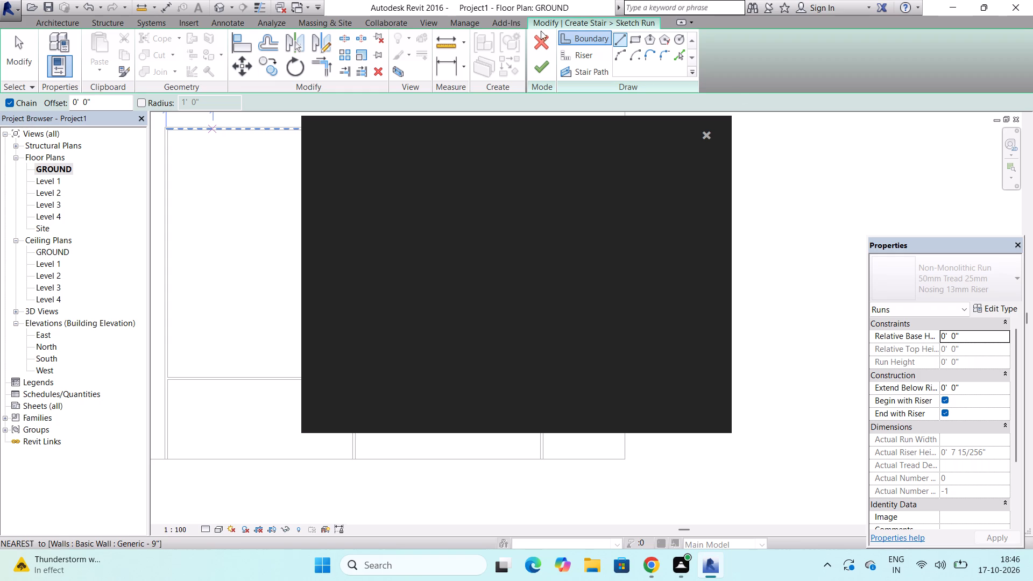
# Dismiss the pop-up notification card and leave the boundary line command.
pyautogui.click(707, 129)
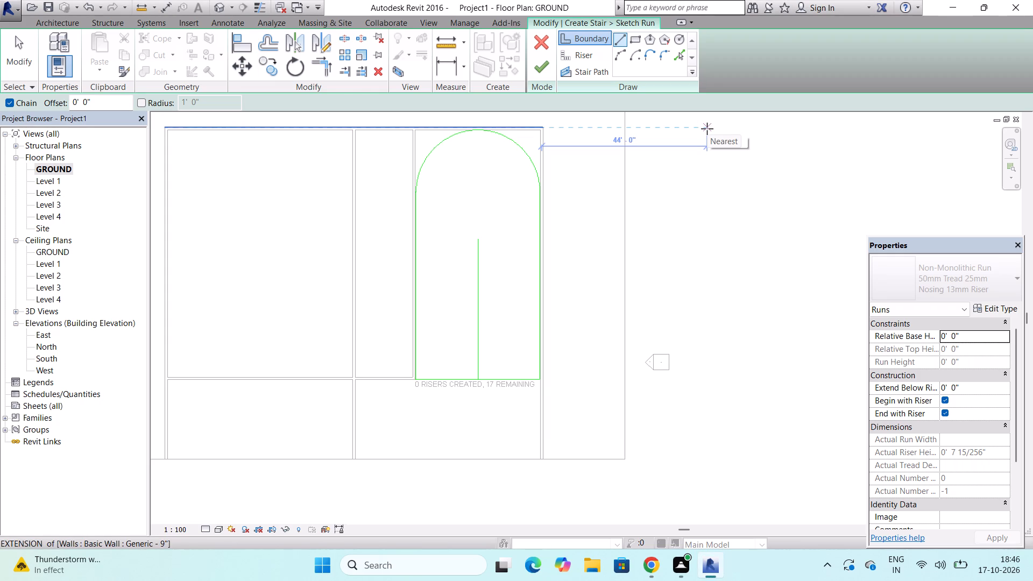
pyautogui.press('Escape')
pyautogui.press('Escape')
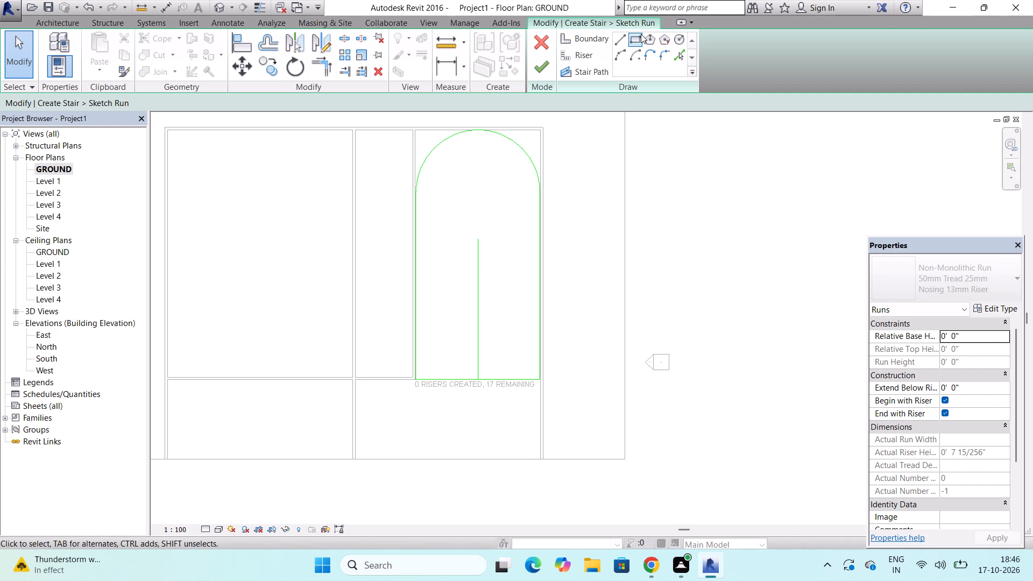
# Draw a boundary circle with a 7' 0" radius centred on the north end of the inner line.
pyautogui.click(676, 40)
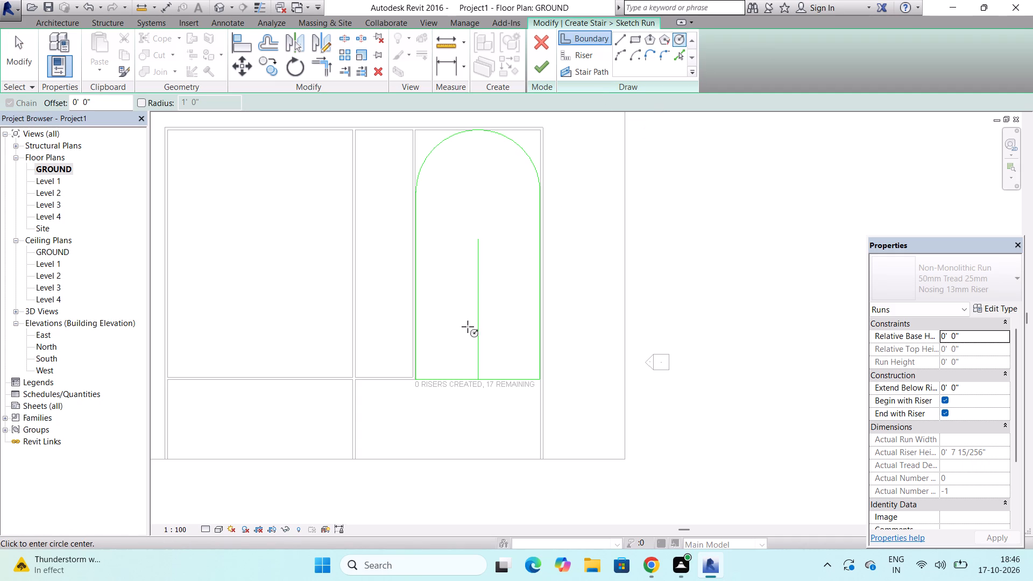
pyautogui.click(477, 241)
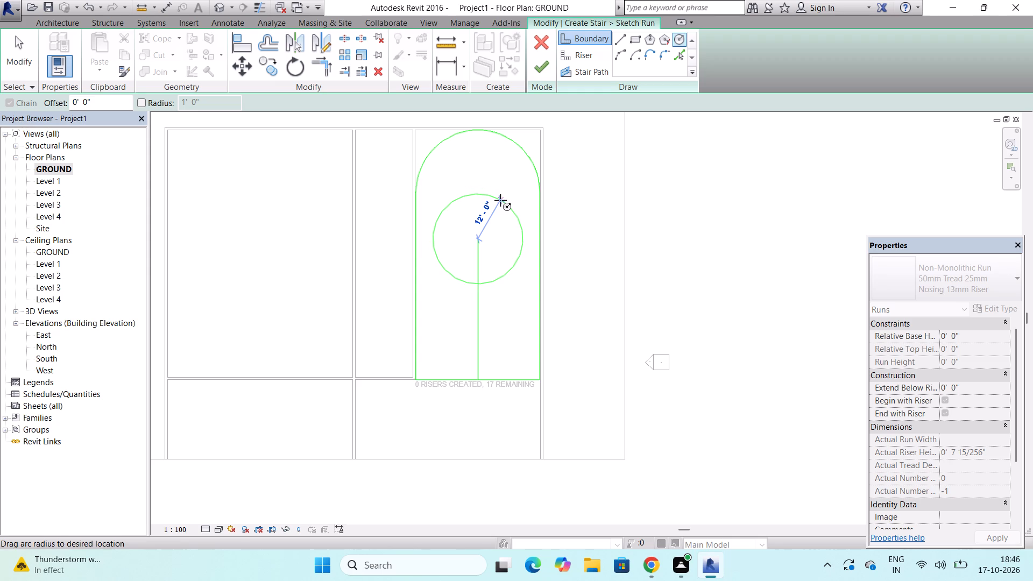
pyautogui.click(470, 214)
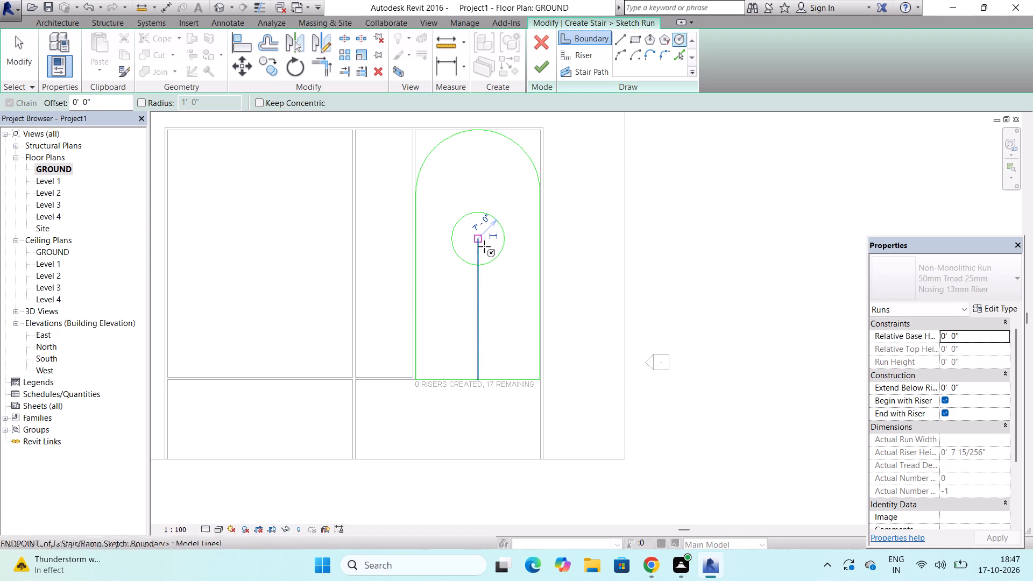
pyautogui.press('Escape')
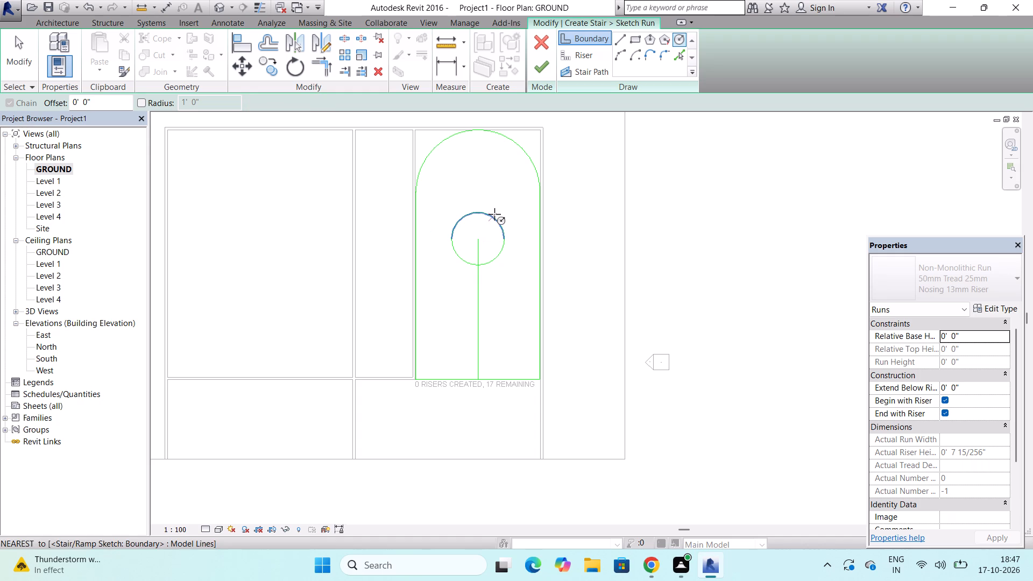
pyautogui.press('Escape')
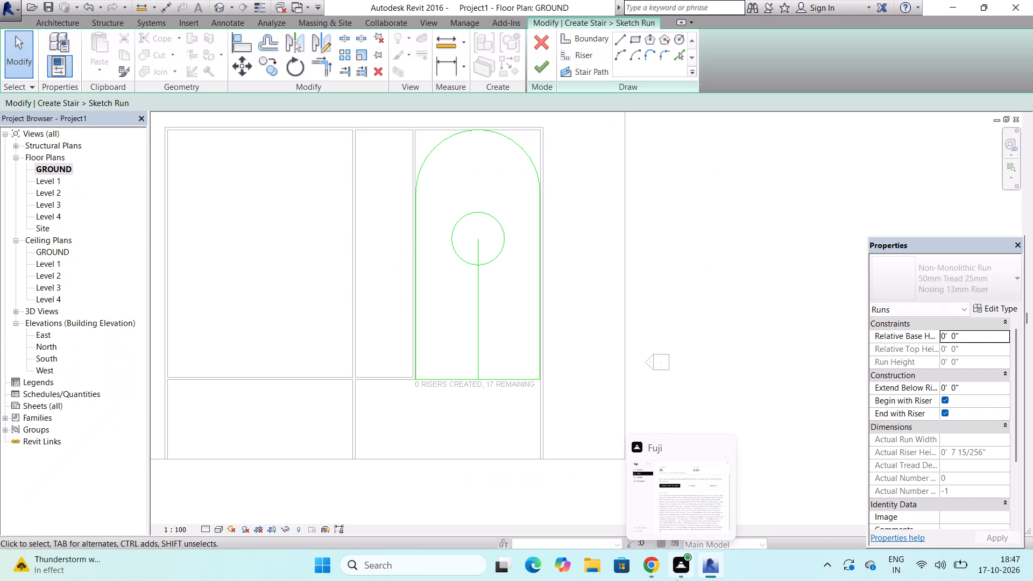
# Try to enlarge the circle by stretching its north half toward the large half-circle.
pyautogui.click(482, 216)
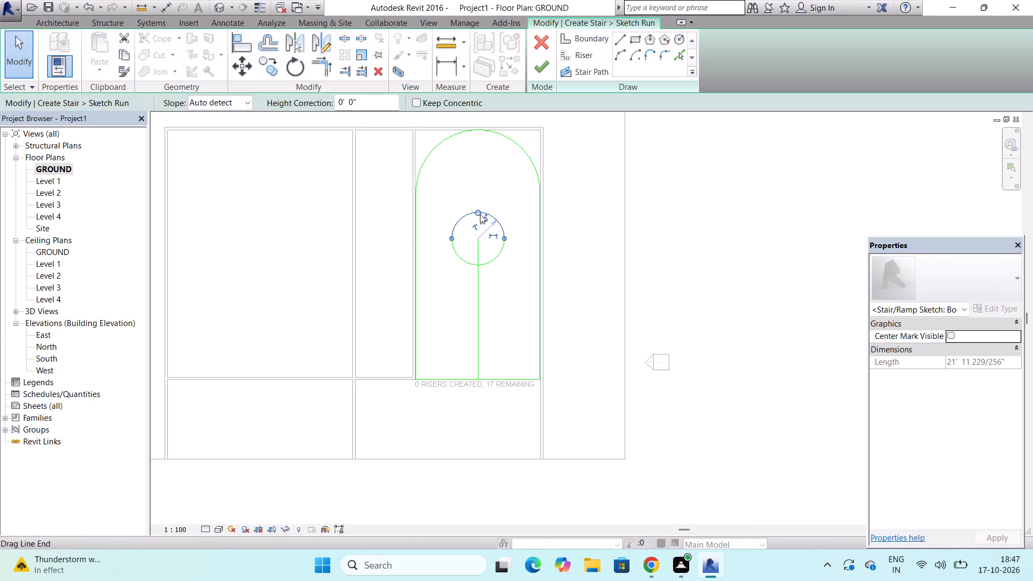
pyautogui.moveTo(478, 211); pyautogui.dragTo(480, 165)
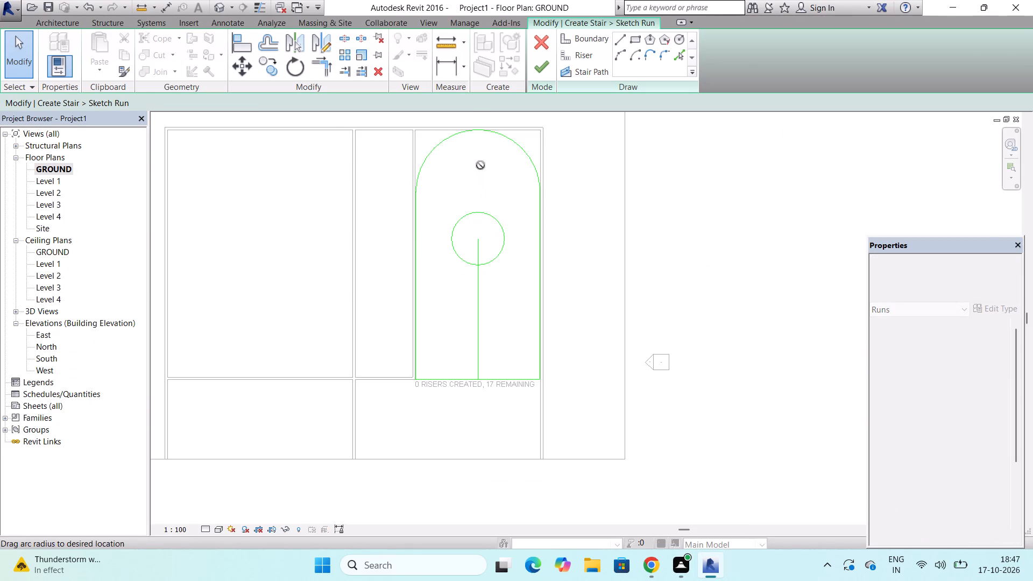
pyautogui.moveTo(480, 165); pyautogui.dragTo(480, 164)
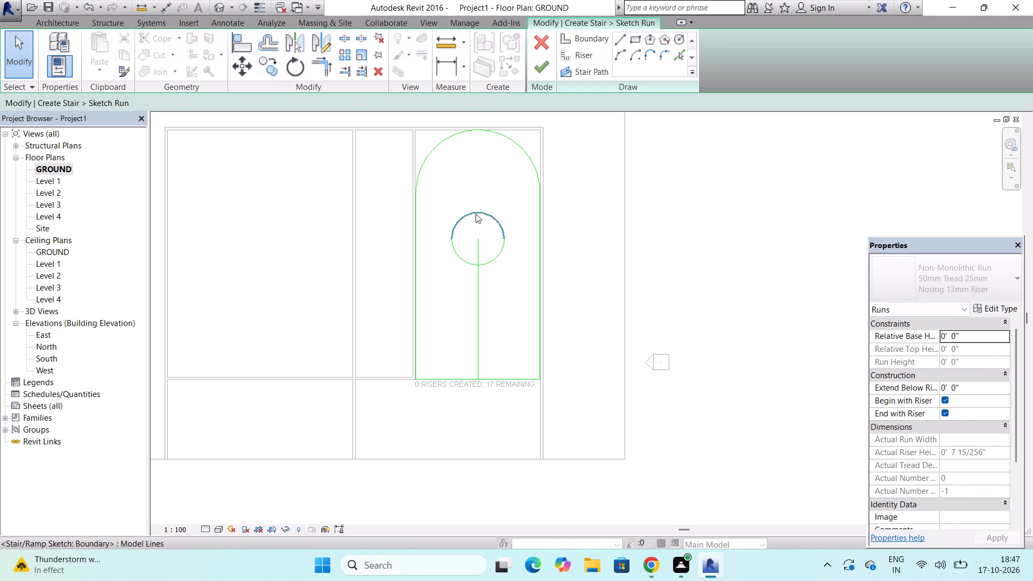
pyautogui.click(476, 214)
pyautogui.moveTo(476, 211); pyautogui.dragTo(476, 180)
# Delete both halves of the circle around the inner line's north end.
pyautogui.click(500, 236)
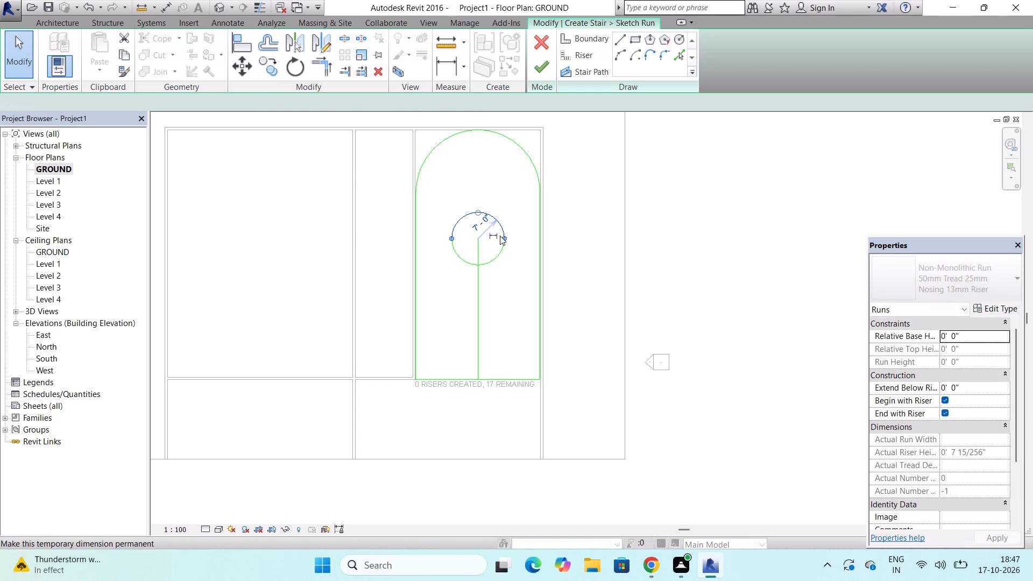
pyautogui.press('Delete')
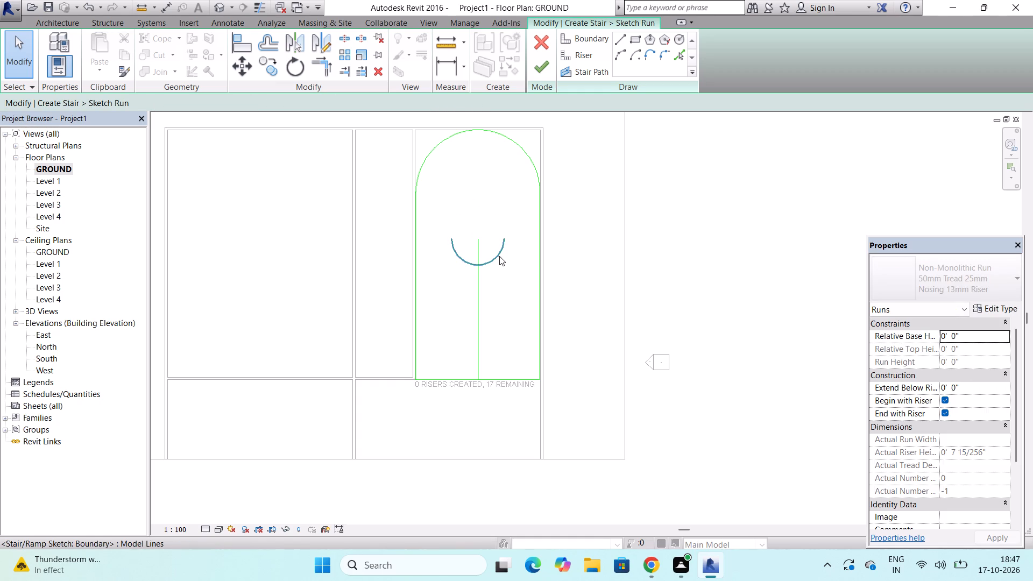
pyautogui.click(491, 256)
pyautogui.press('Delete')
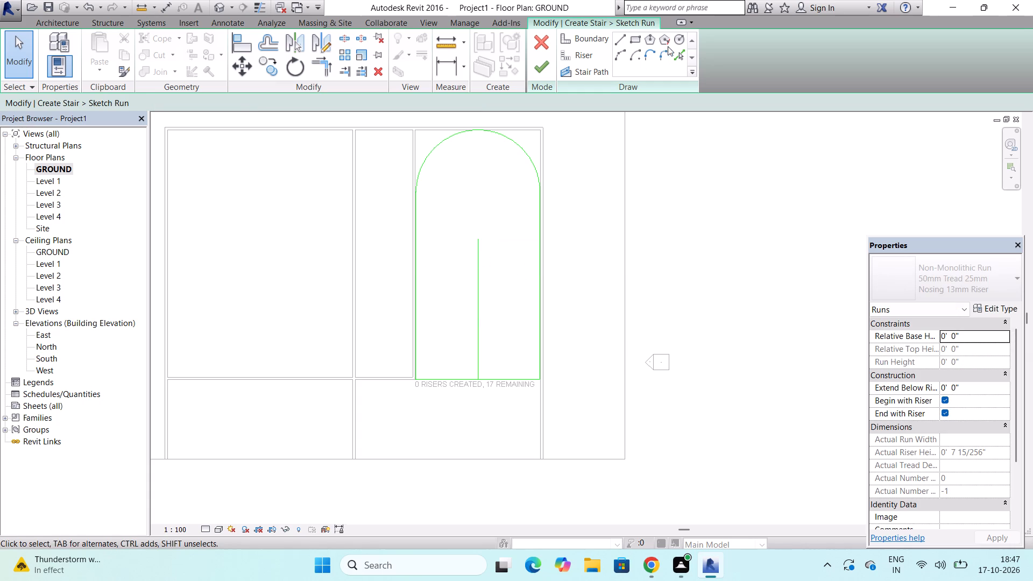
# Start a new boundary circle centred on the north end of the inner line.
pyautogui.click(682, 41)
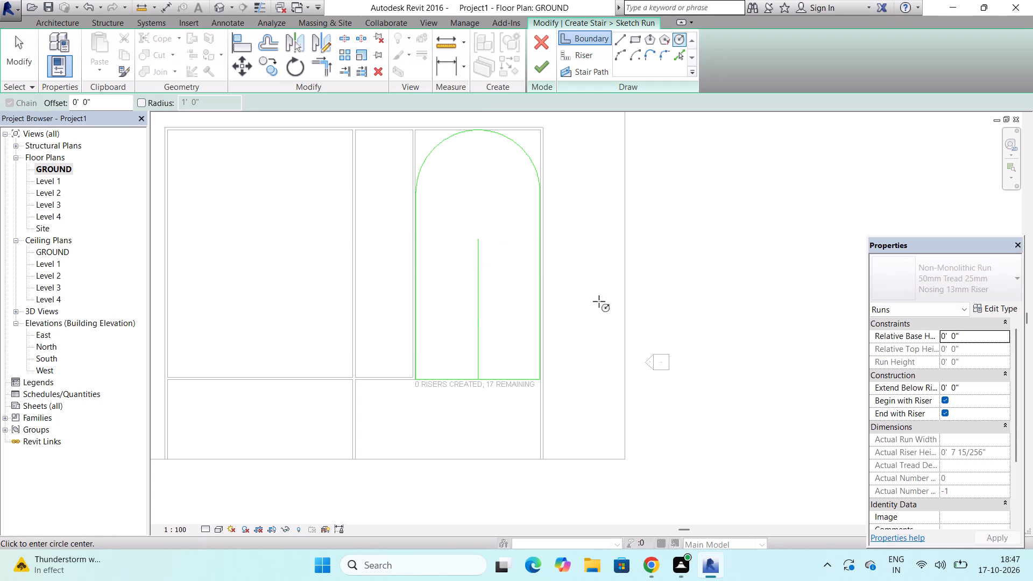
pyautogui.click(479, 239)
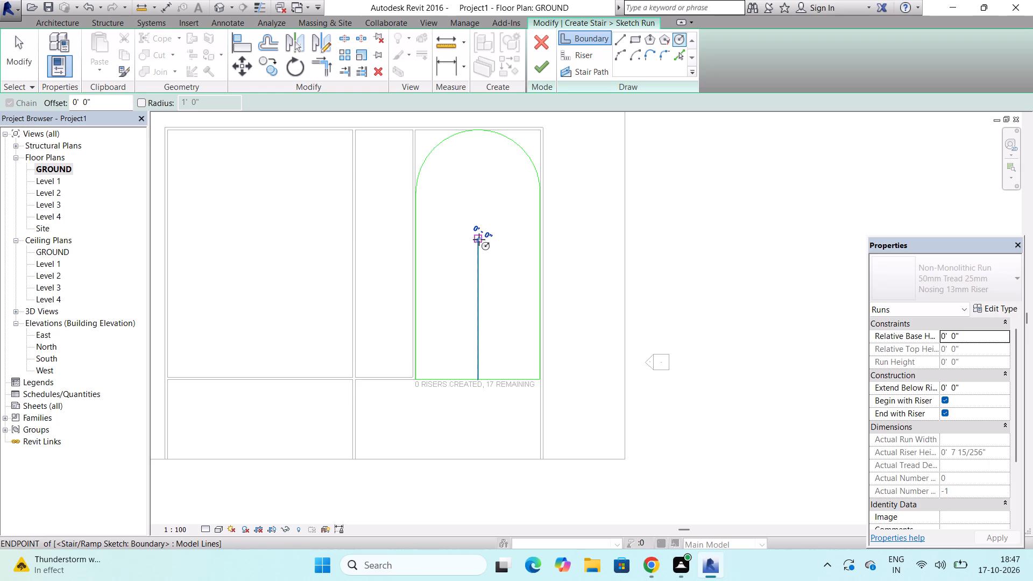
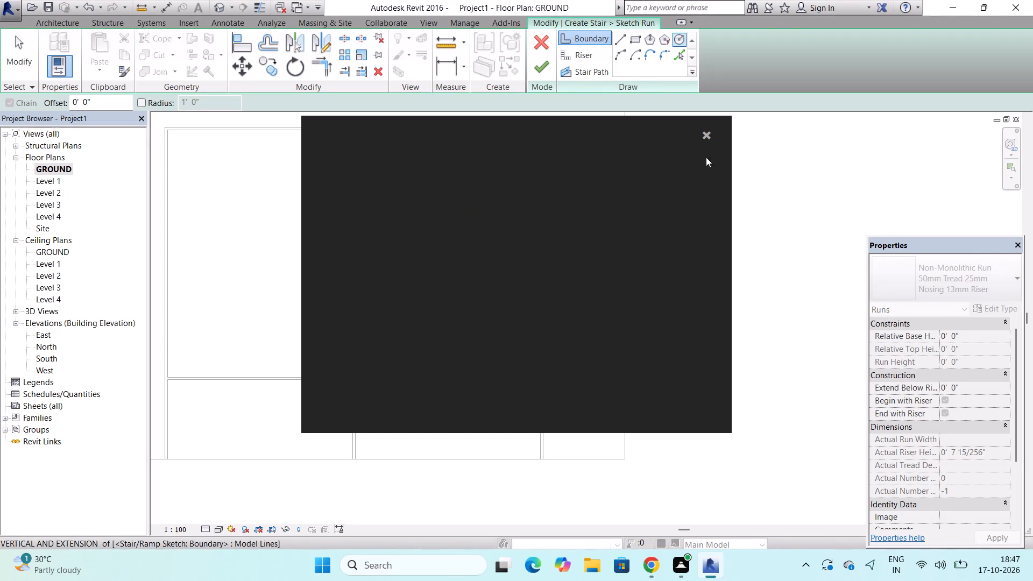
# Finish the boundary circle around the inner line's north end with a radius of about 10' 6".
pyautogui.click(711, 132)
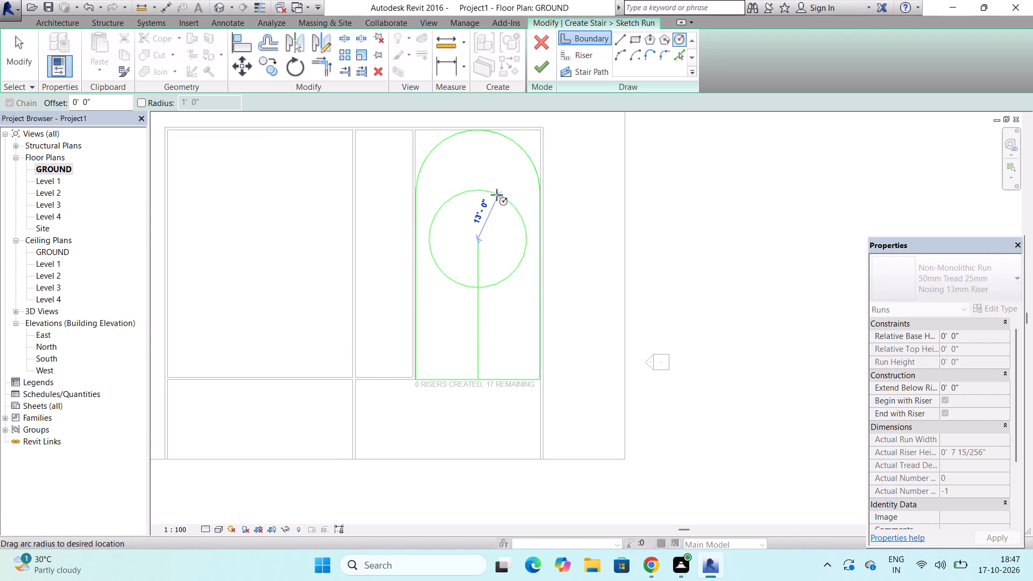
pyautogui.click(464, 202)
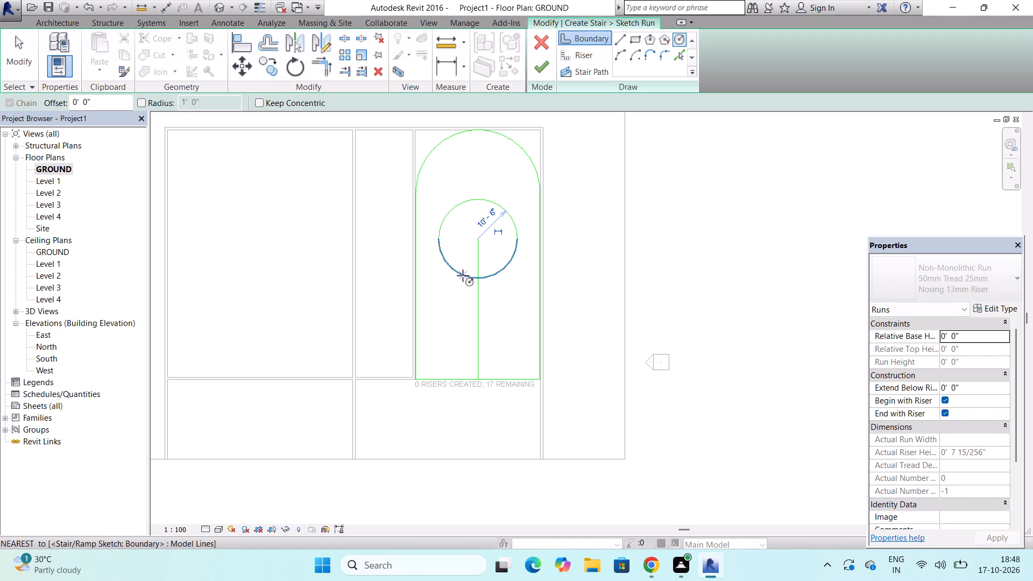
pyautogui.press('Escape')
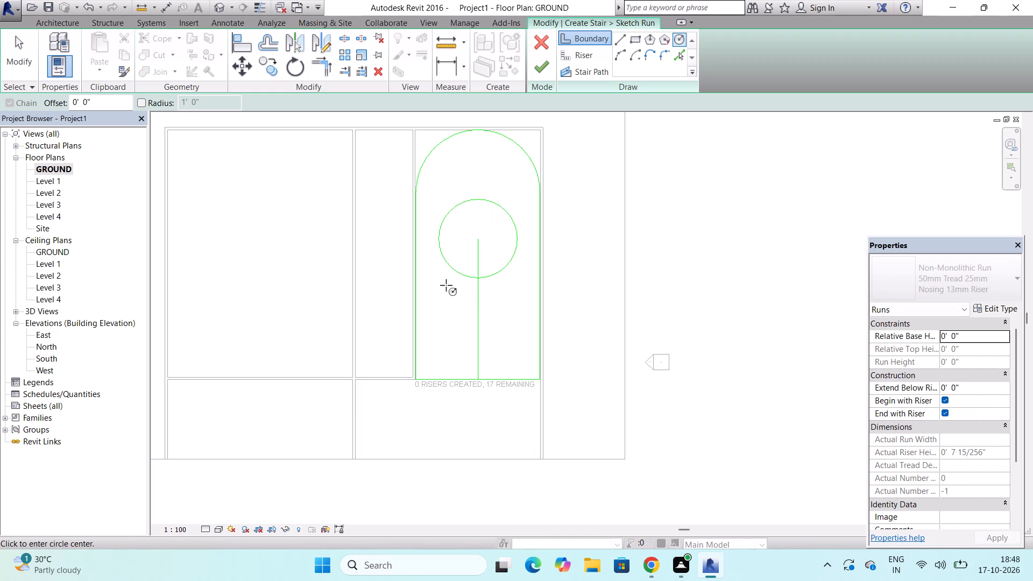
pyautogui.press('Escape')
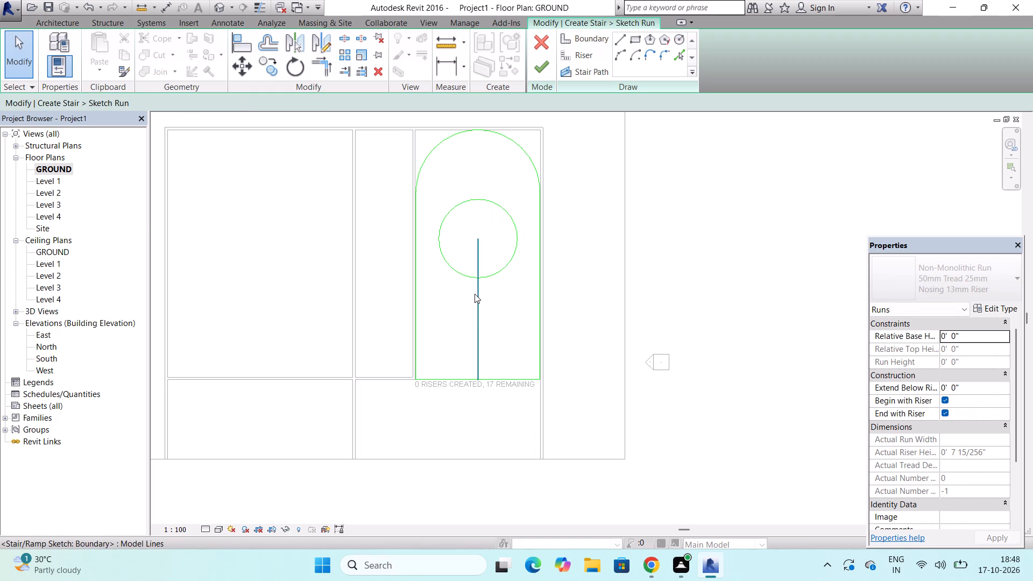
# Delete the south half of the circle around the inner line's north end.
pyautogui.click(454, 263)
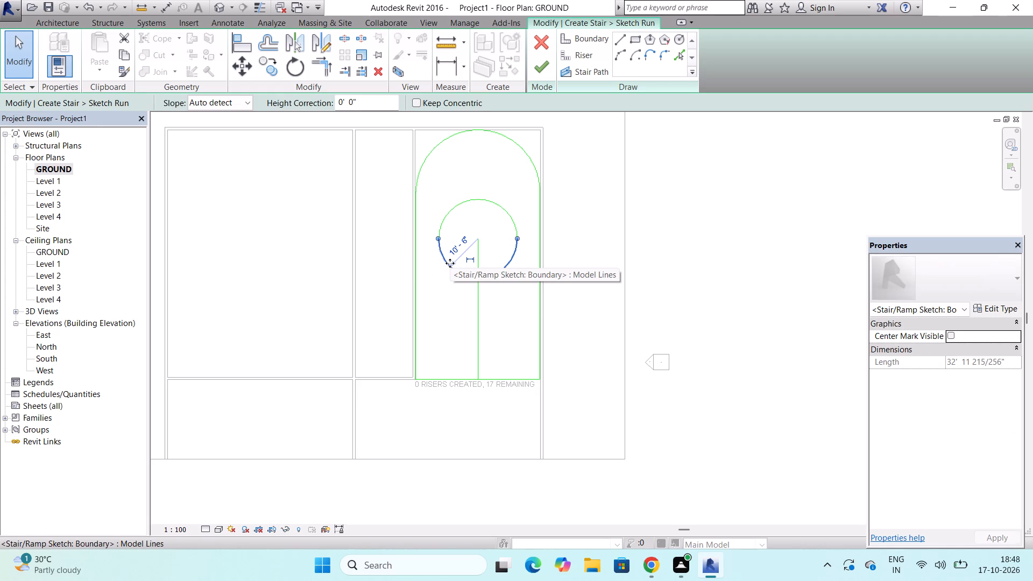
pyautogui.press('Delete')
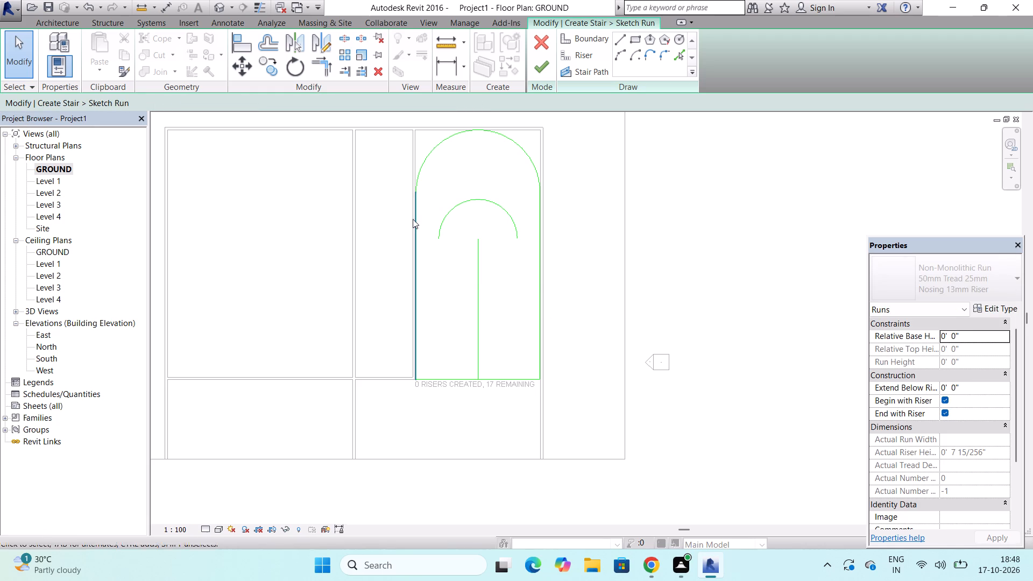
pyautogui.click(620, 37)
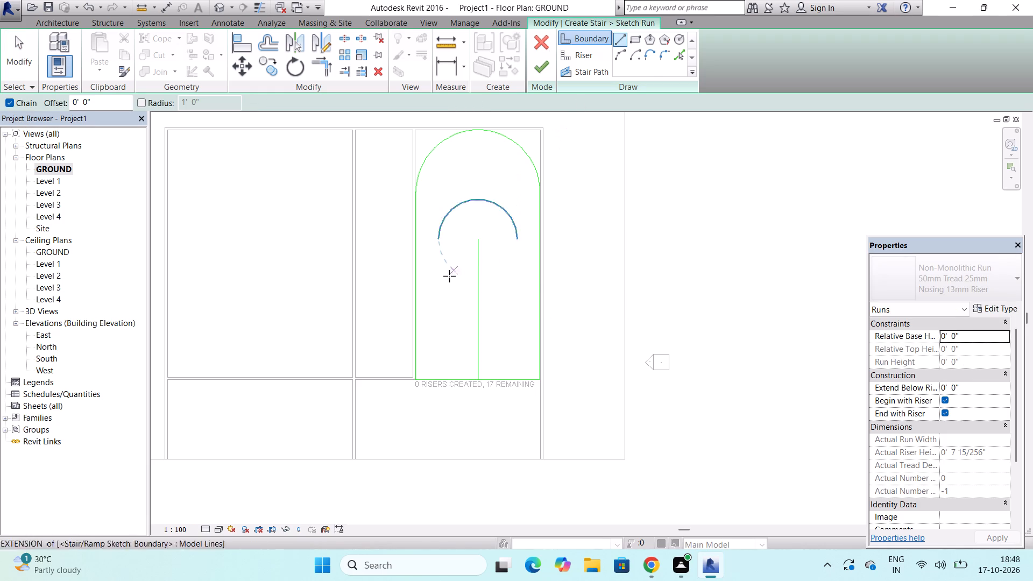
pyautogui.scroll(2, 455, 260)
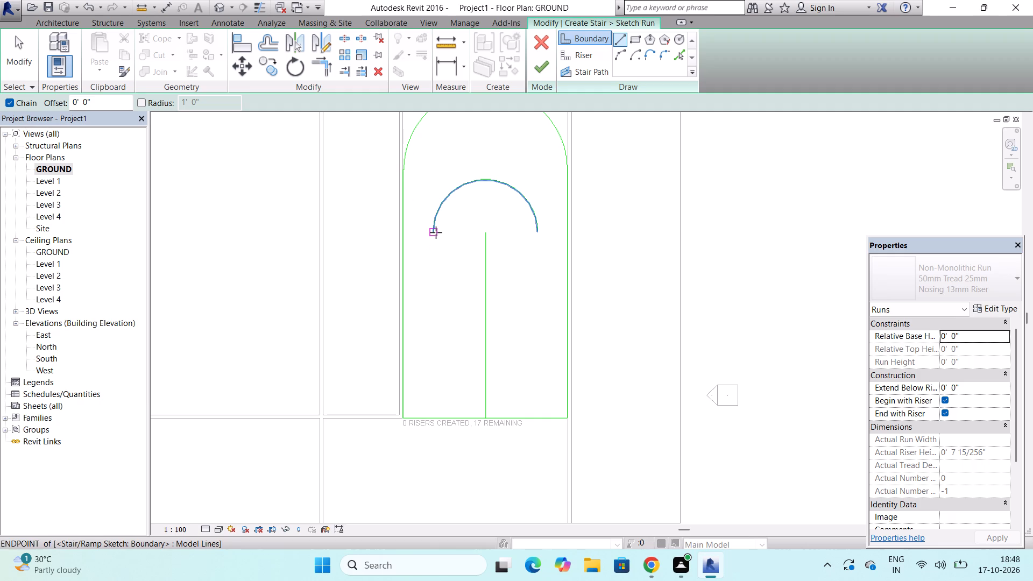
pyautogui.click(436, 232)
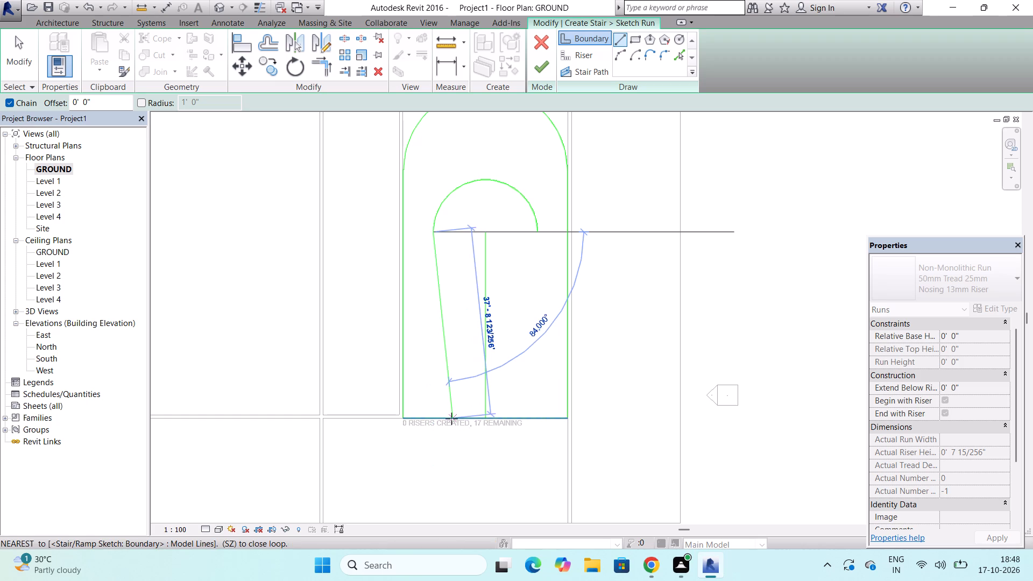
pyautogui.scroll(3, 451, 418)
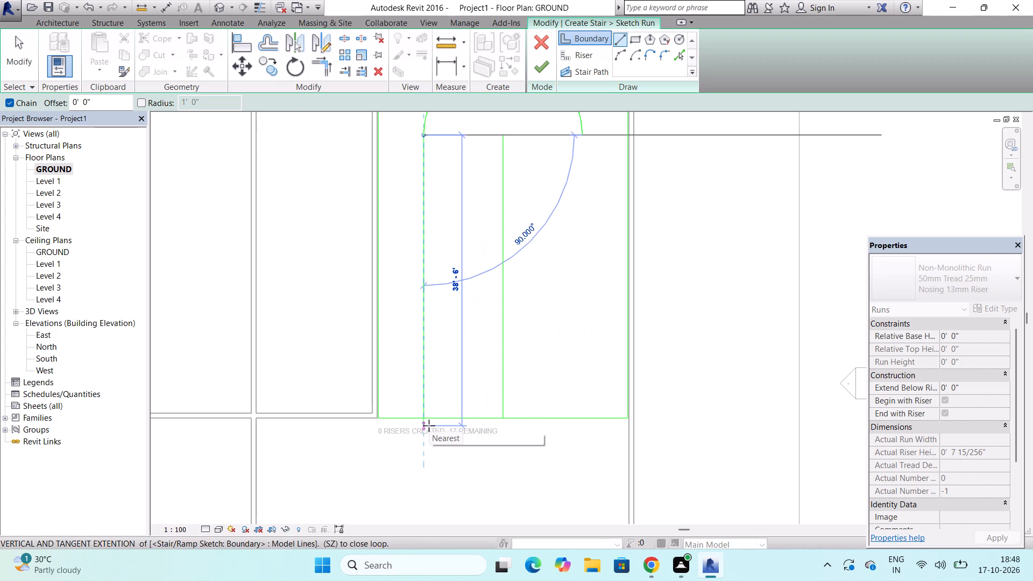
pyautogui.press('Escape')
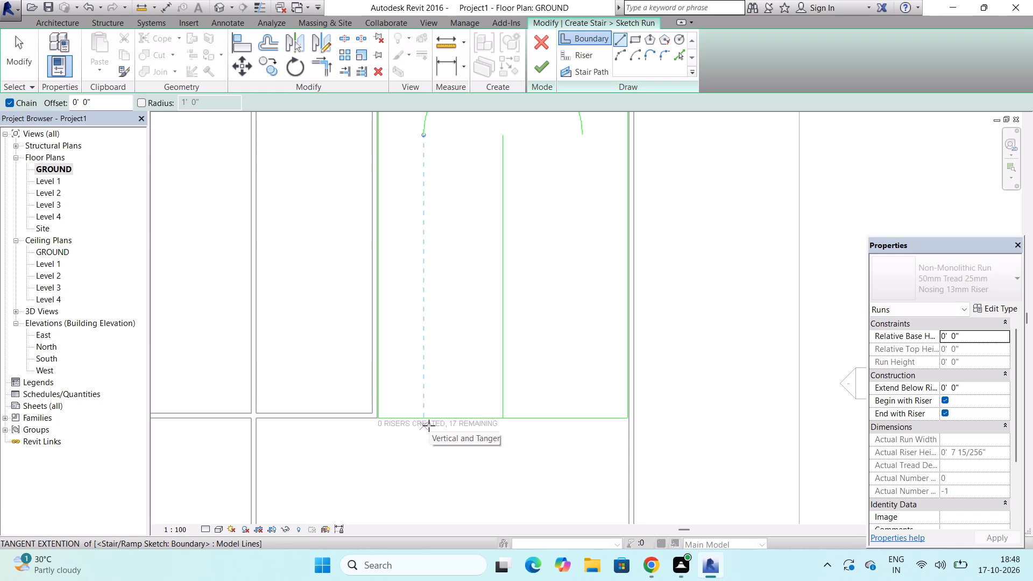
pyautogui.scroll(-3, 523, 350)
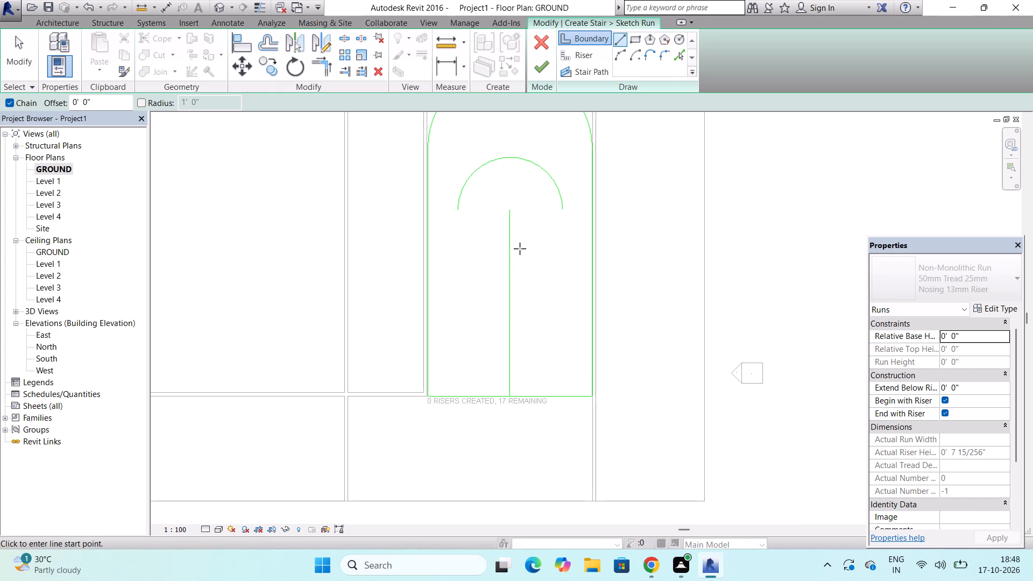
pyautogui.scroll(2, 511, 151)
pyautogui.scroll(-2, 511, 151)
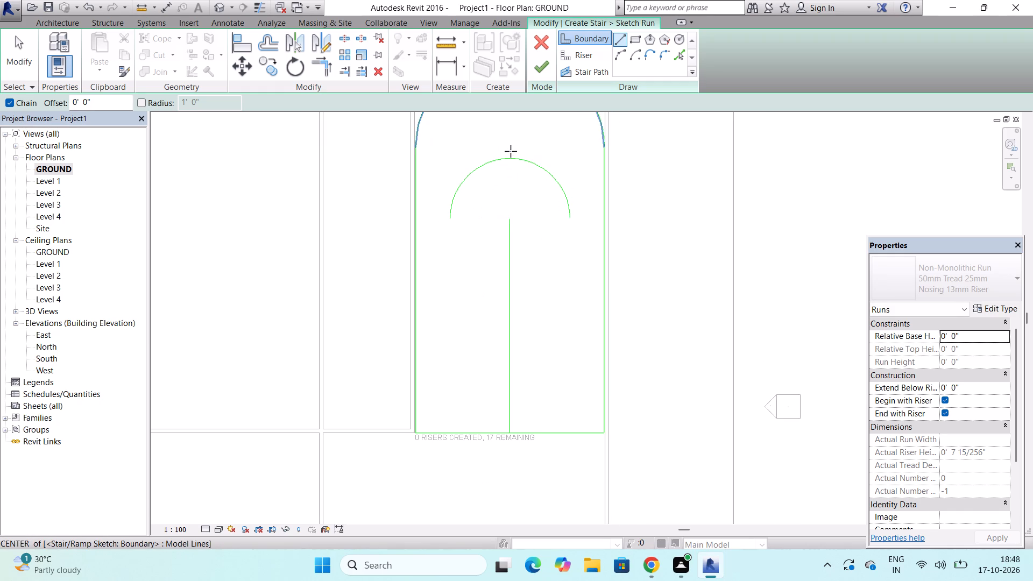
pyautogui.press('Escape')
# Delete the remaining inner half-circle and the vertical inner line from the stair boundary sketch.
pyautogui.click(530, 159)
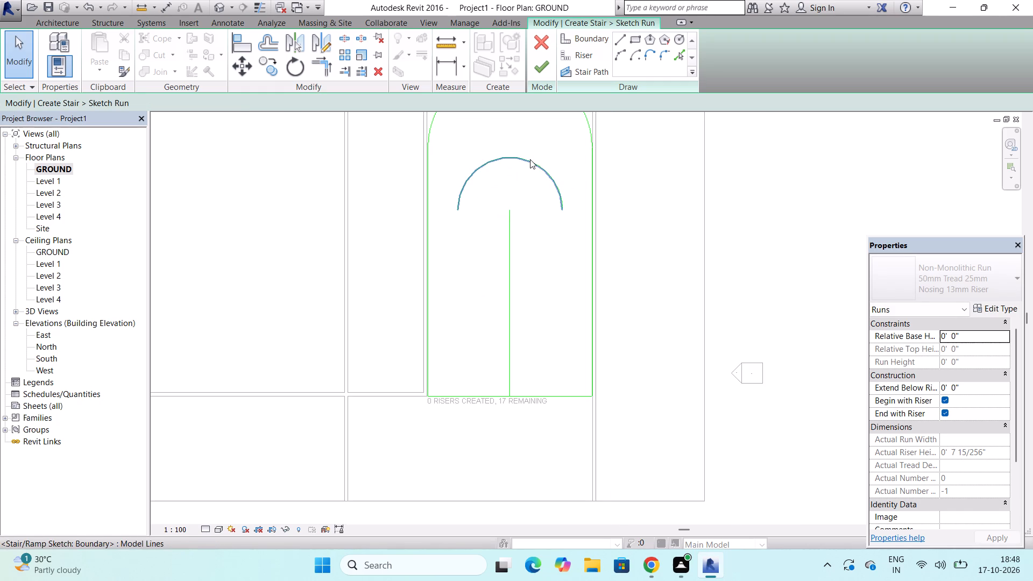
pyautogui.press('Delete')
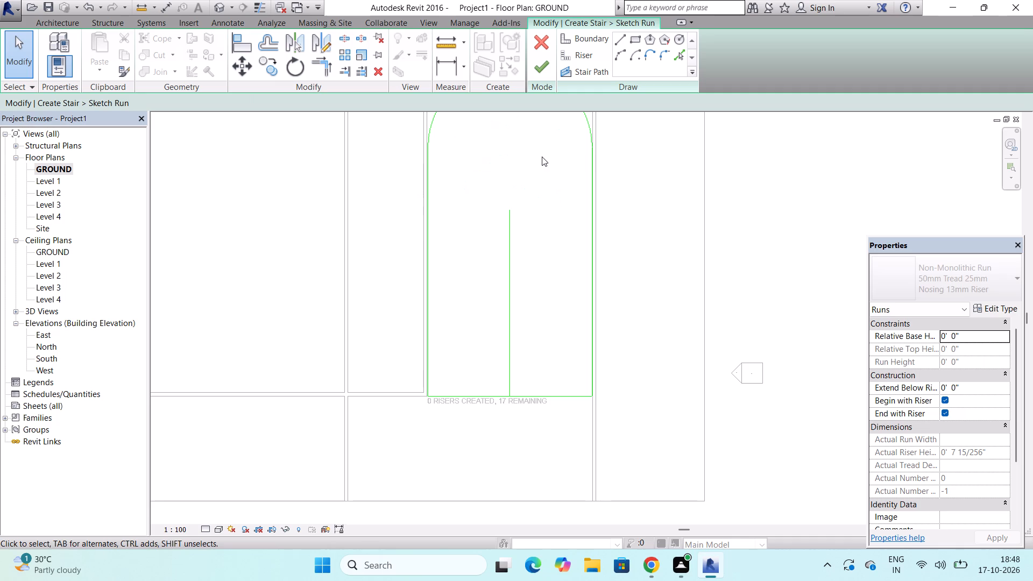
pyautogui.click(511, 224)
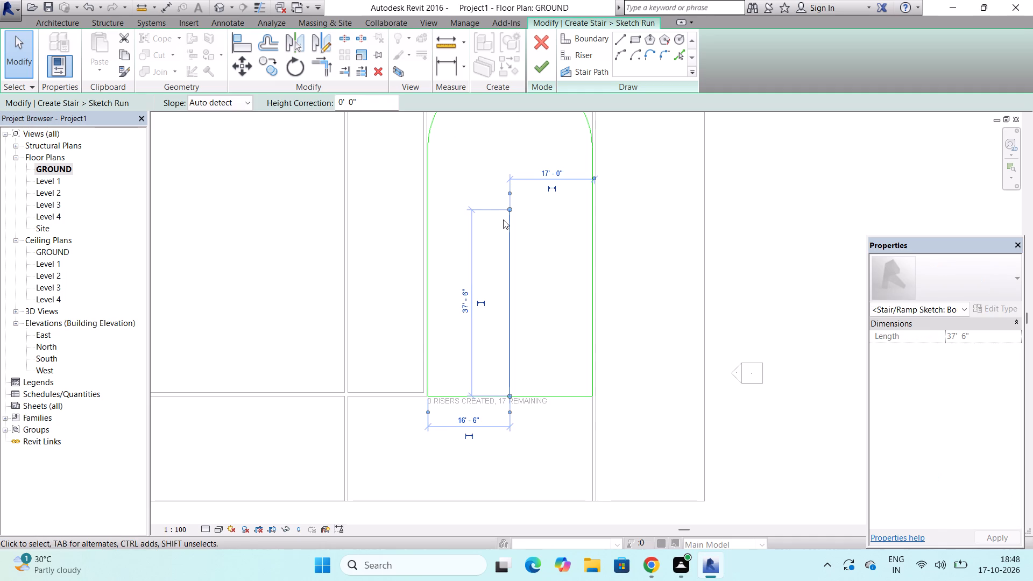
pyautogui.press('Delete')
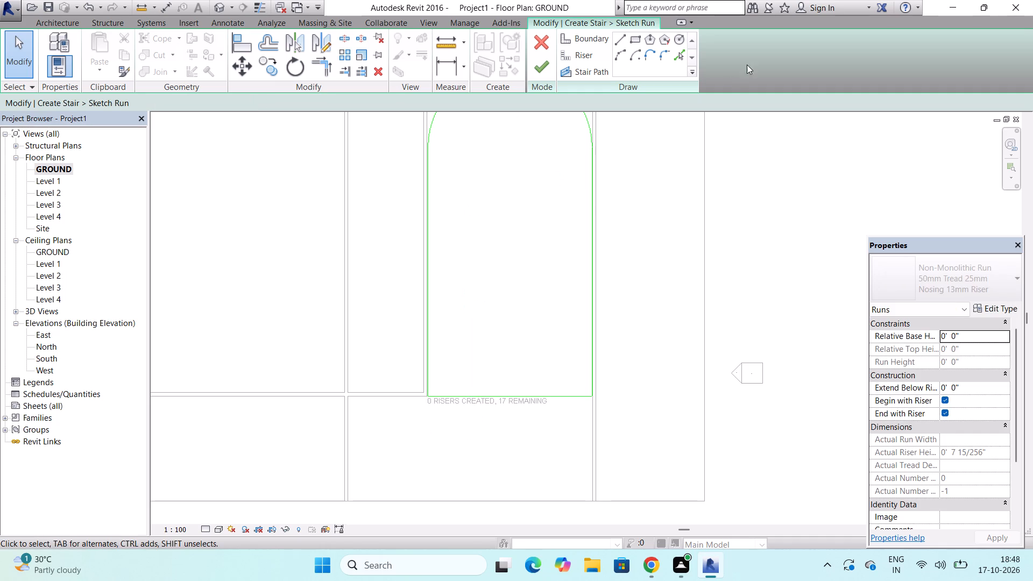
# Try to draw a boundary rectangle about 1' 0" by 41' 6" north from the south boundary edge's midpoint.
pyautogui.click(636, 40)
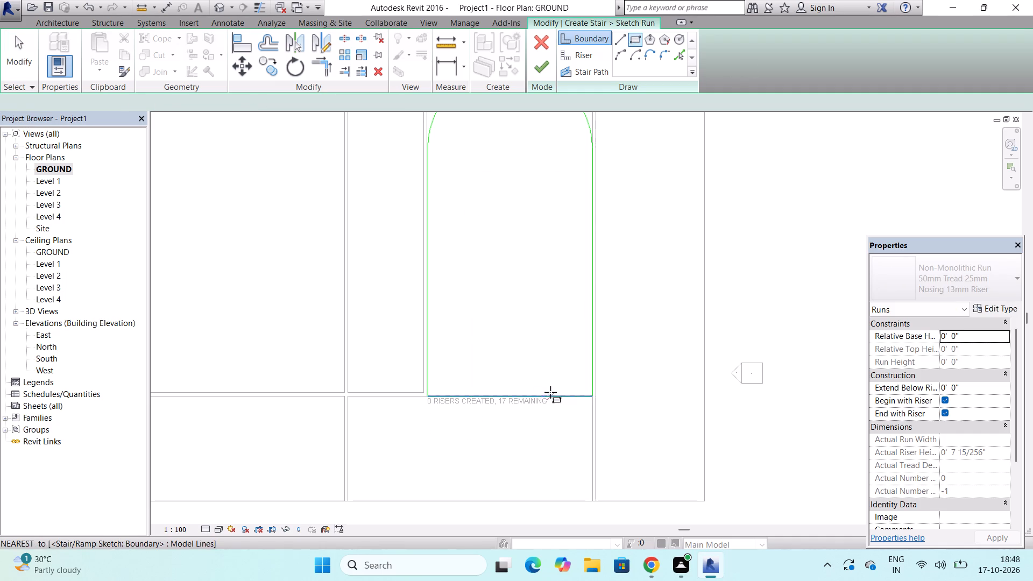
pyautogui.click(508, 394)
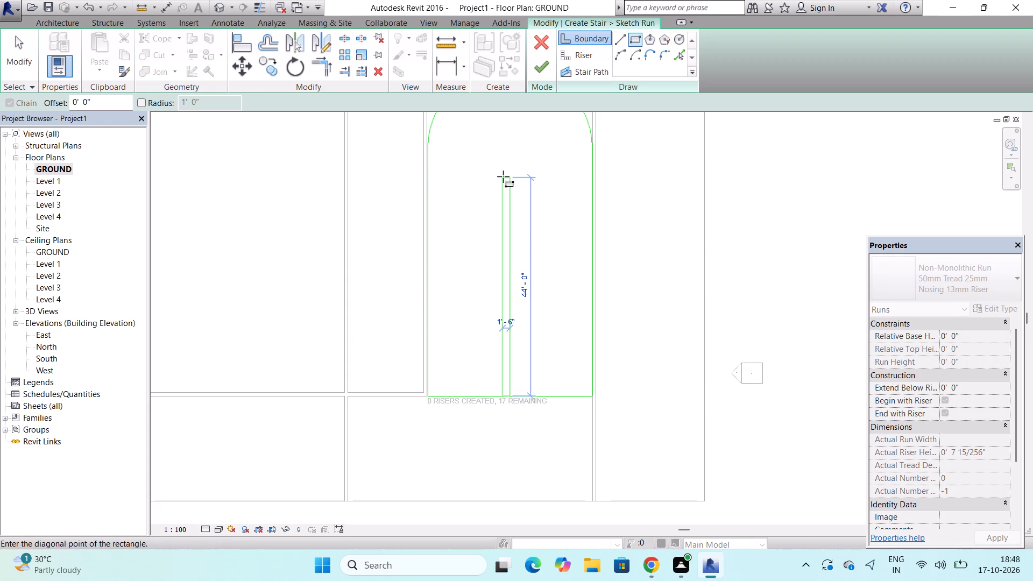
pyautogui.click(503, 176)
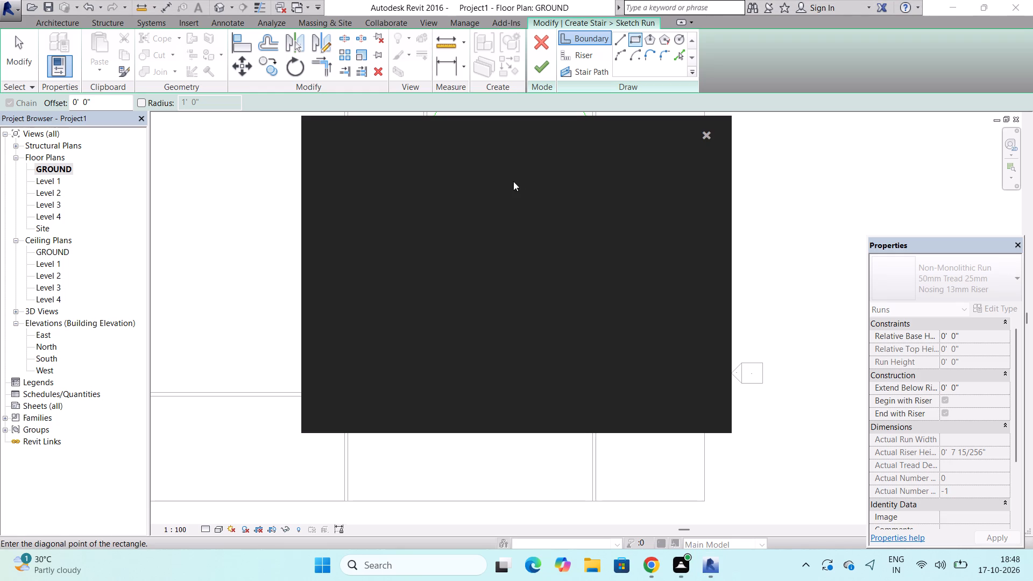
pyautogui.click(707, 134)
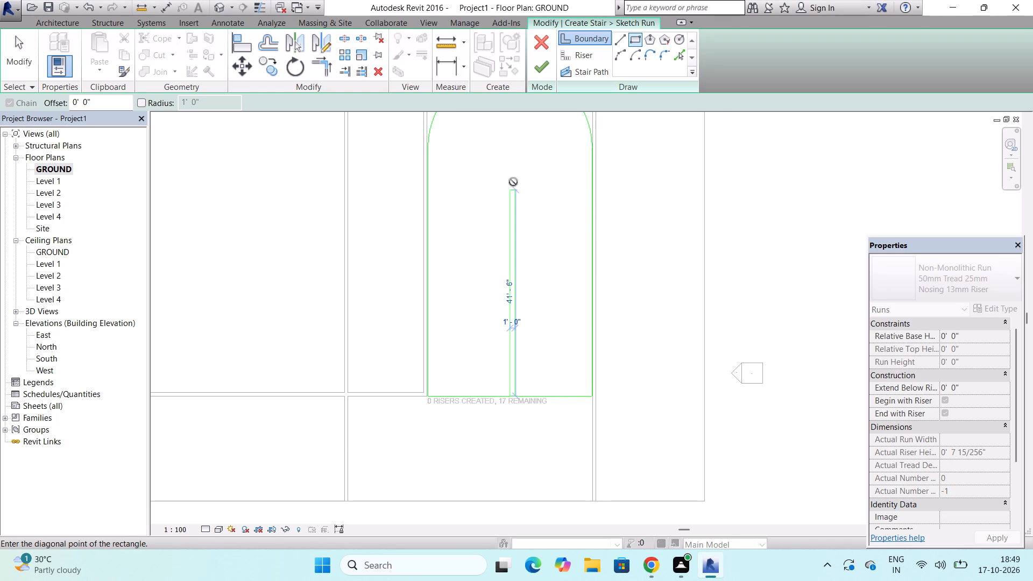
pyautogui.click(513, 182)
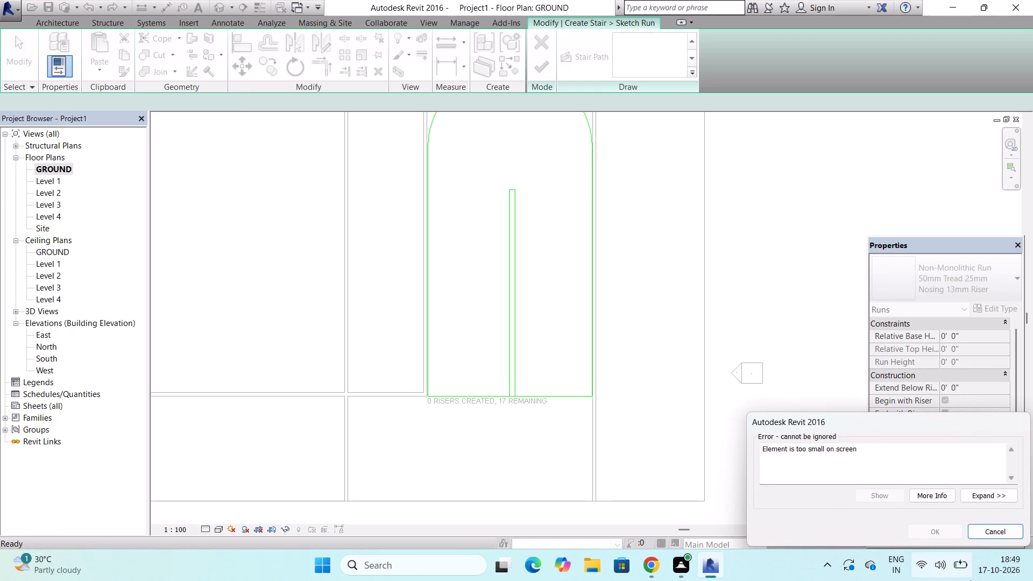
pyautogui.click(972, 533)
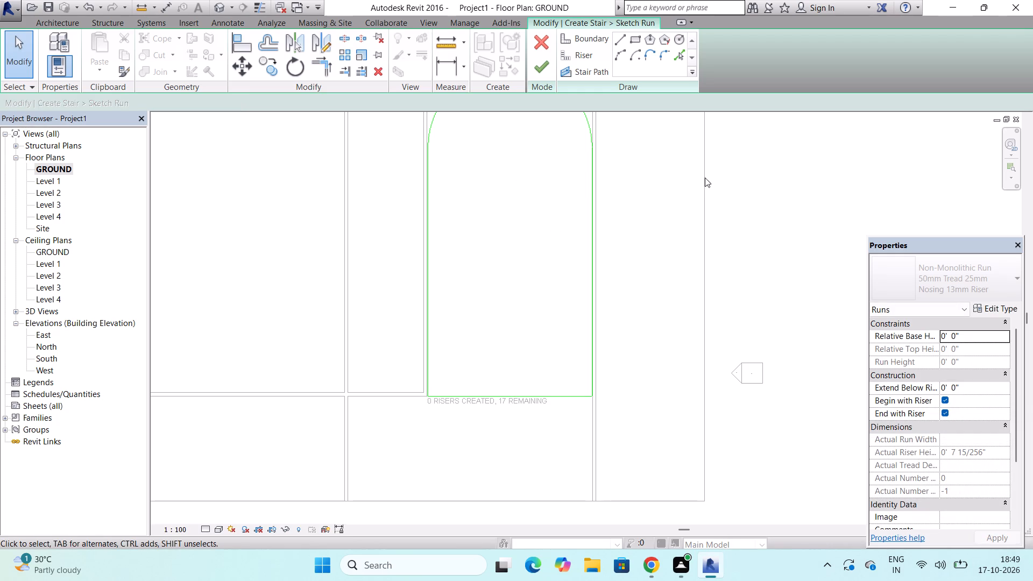
# Draw a boundary rectangle about 3' 0" wide and 41' 0" long, running north from the south boundary edge's midpoint.
pyautogui.click(631, 39)
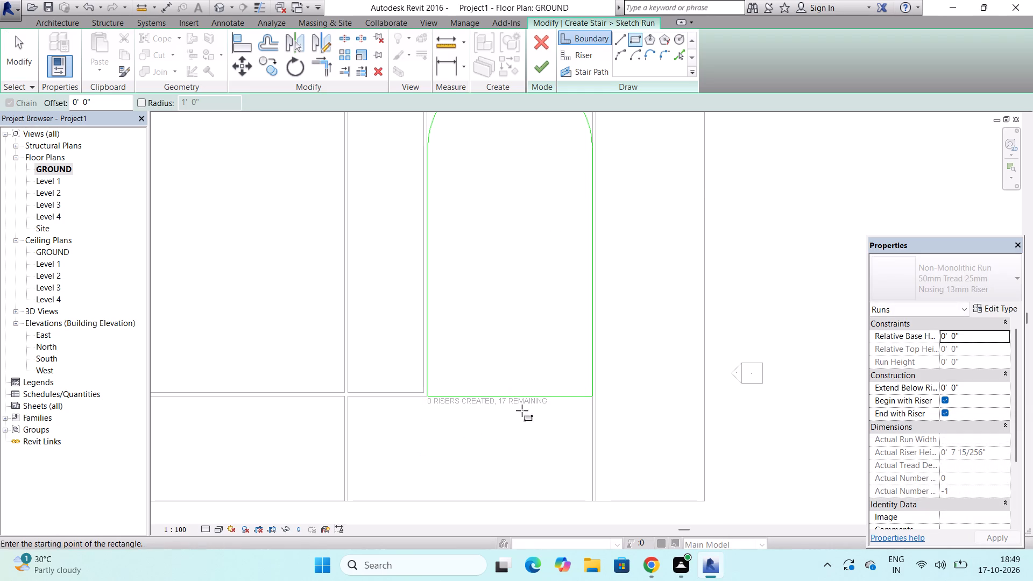
pyautogui.click(509, 395)
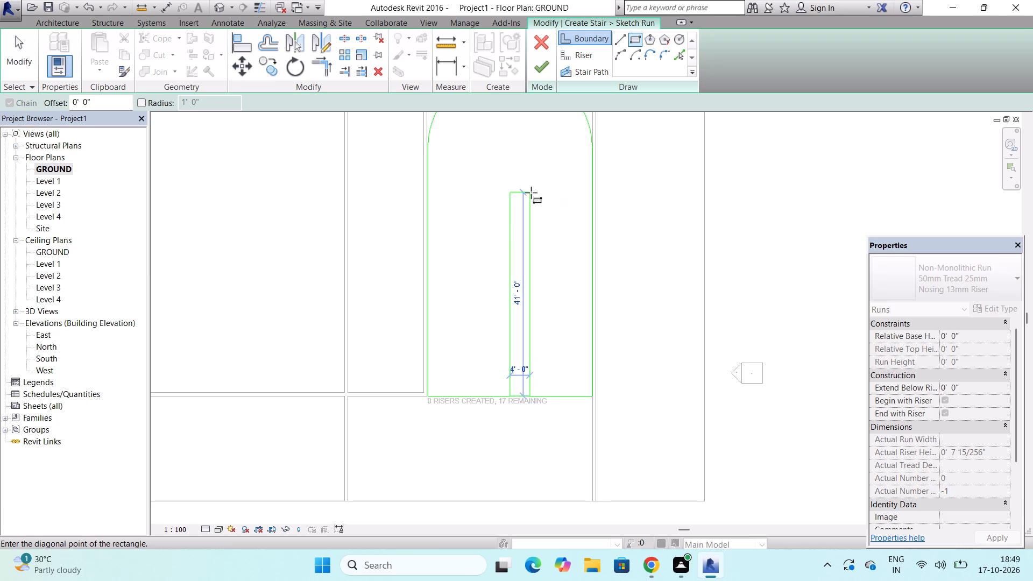
pyautogui.click(525, 193)
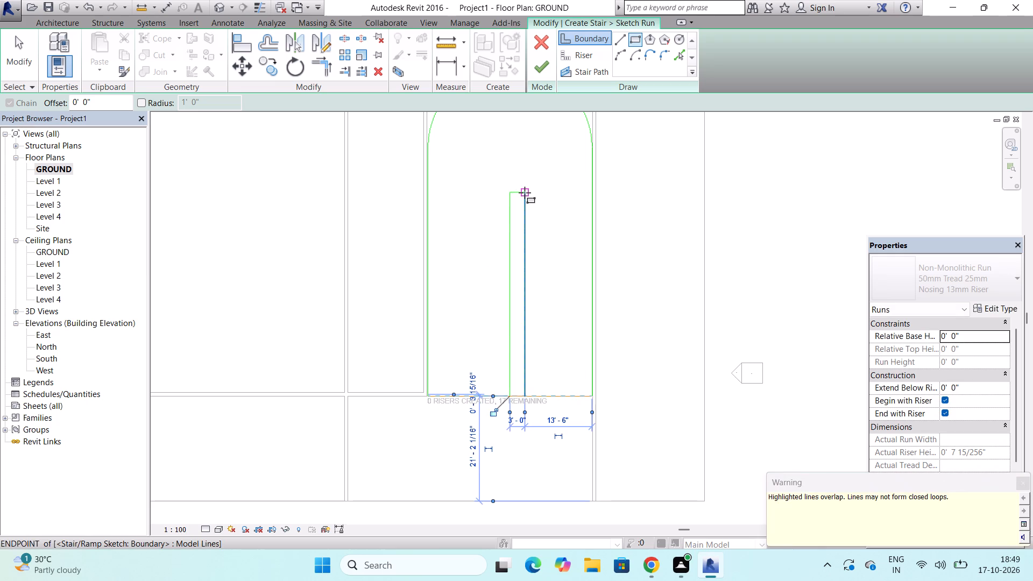
pyautogui.click(1021, 483)
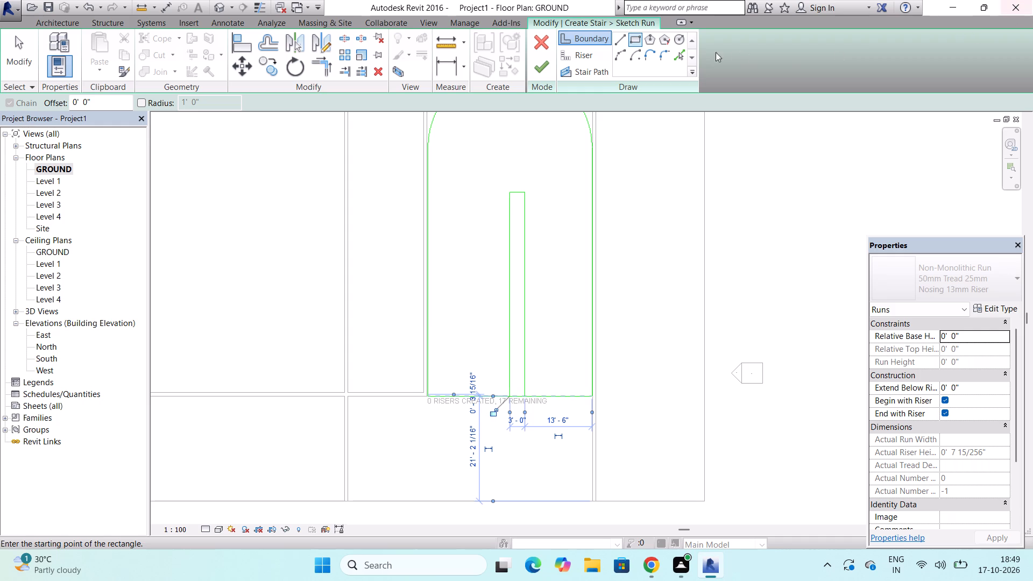
# Draw a boundary circle with a radius of about 9' 5" centred on the midpoint of the narrow rectangle's north edge.
pyautogui.click(681, 40)
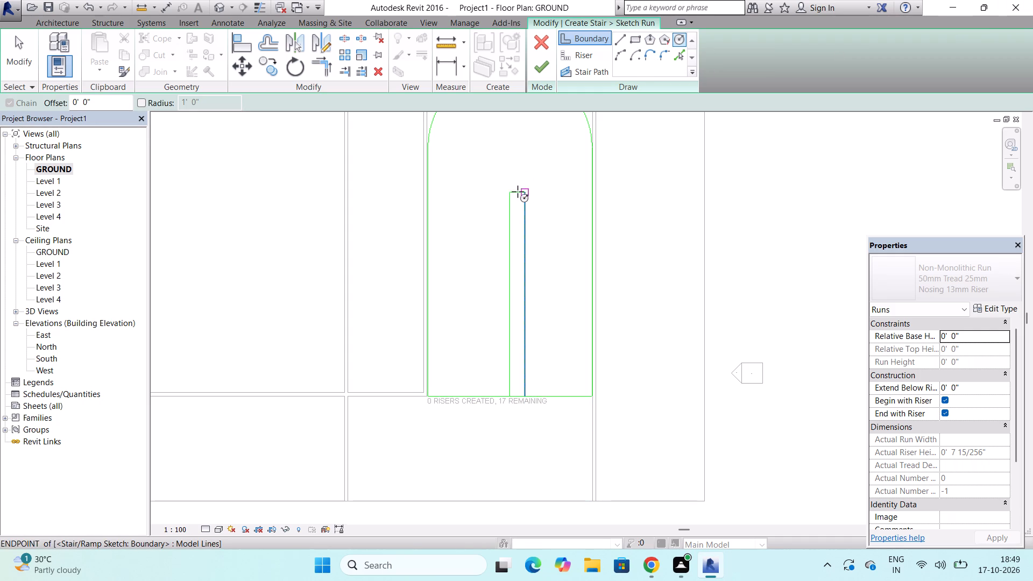
pyautogui.scroll(3, 515, 193)
pyautogui.click(516, 193)
pyautogui.scroll(-4, 516, 193)
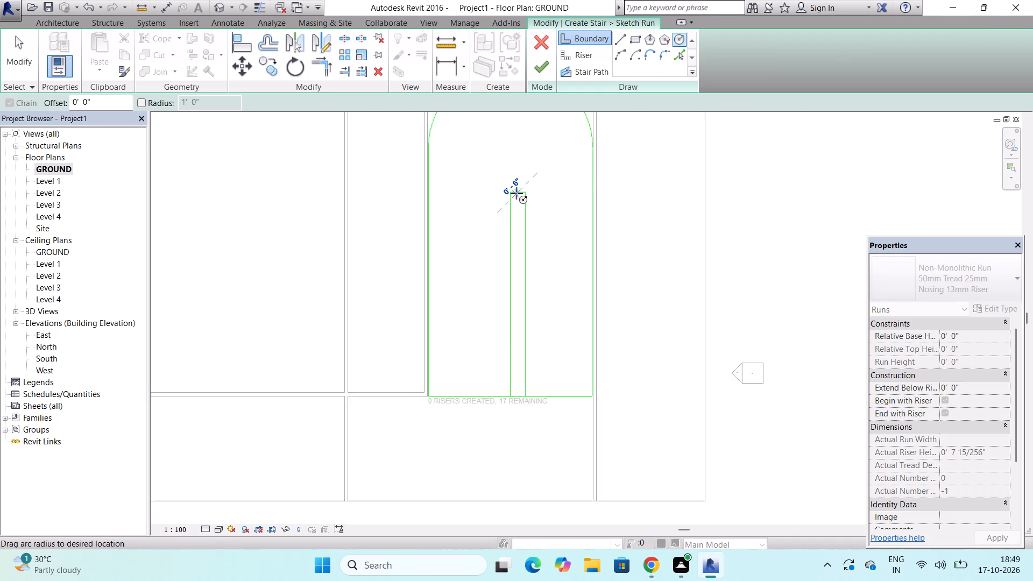
pyautogui.scroll(-3, 516, 193)
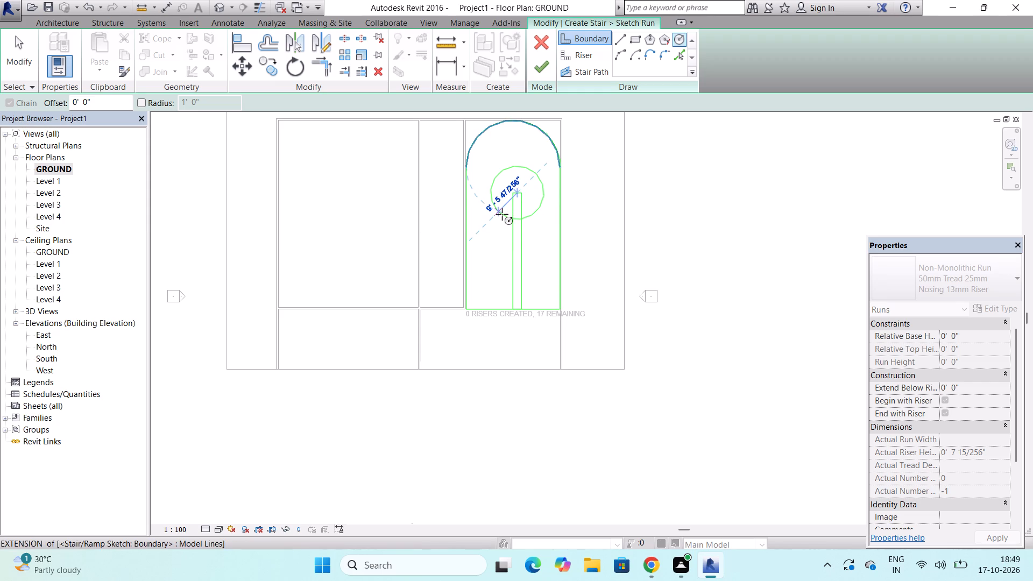
pyautogui.click(502, 214)
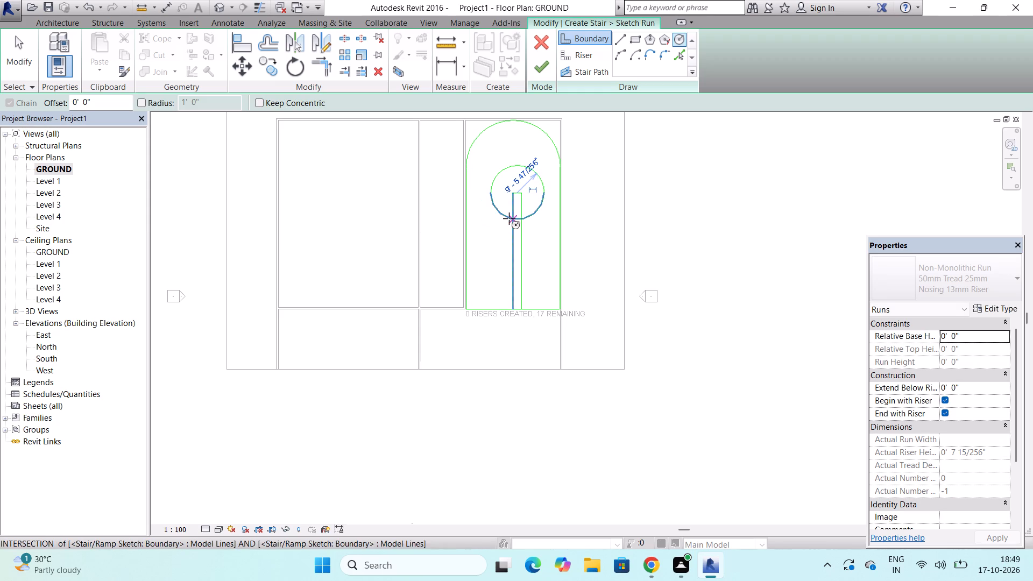
pyautogui.press('Escape')
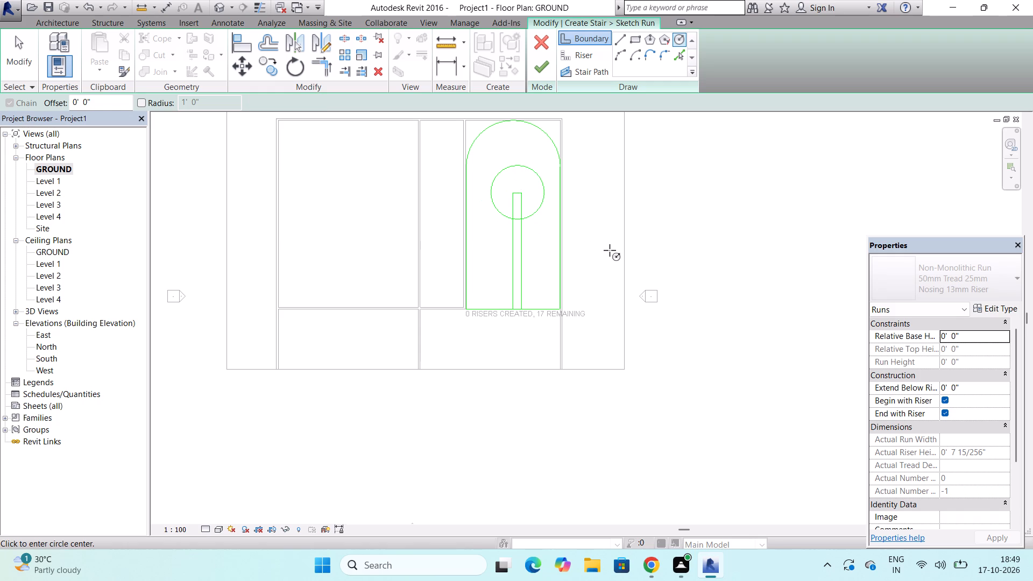
pyautogui.press('Escape')
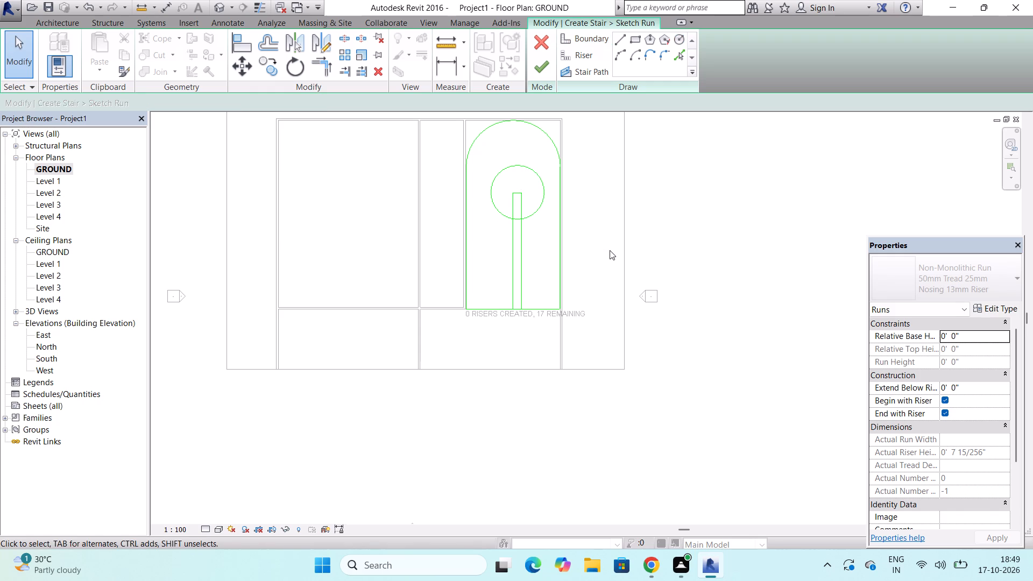
# Delete the south half of the circle around the narrow rectangle's north end.
pyautogui.click(527, 216)
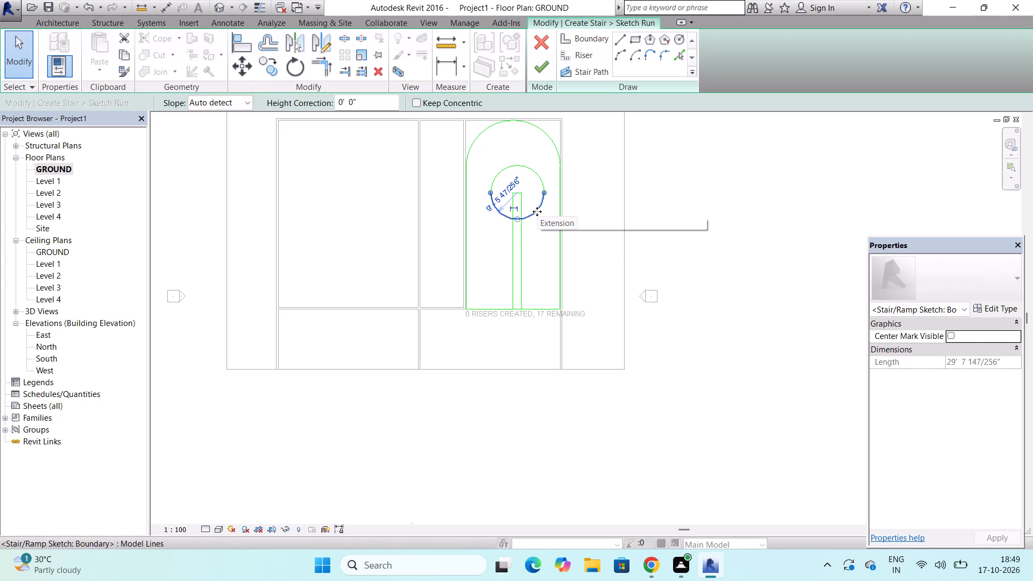
pyautogui.press('Delete')
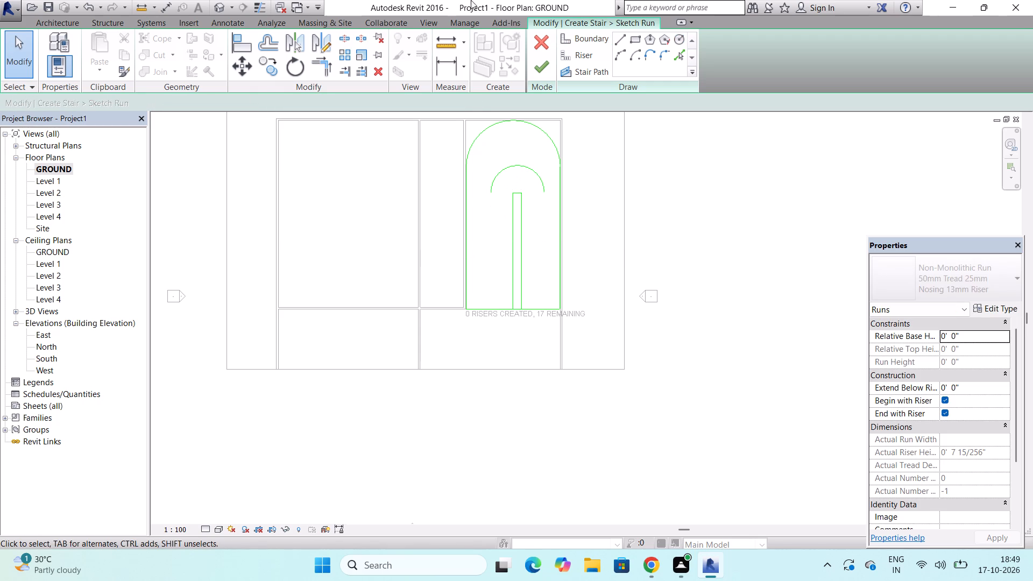
# Draw a straight boundary line about 41' 0" long from the inner half circle's west end south to the boundary's south edge.
pyautogui.click(618, 39)
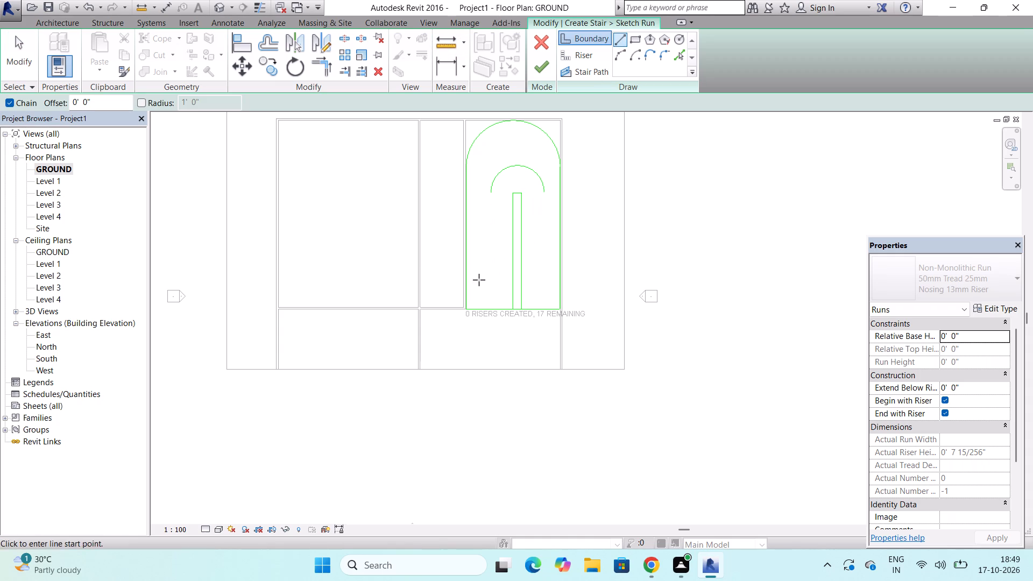
pyautogui.scroll(1, 490, 209)
pyautogui.click(490, 193)
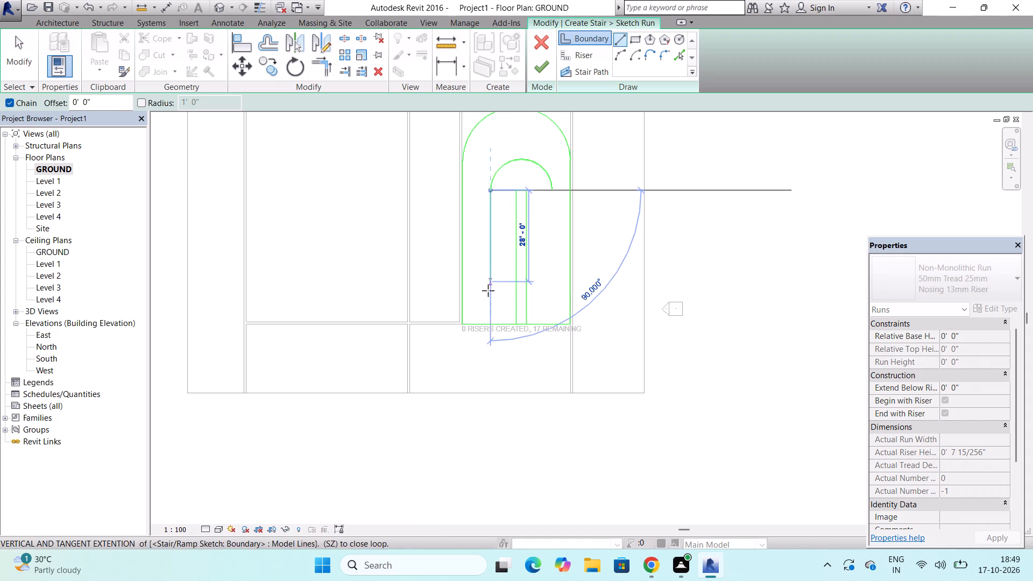
pyautogui.click(491, 327)
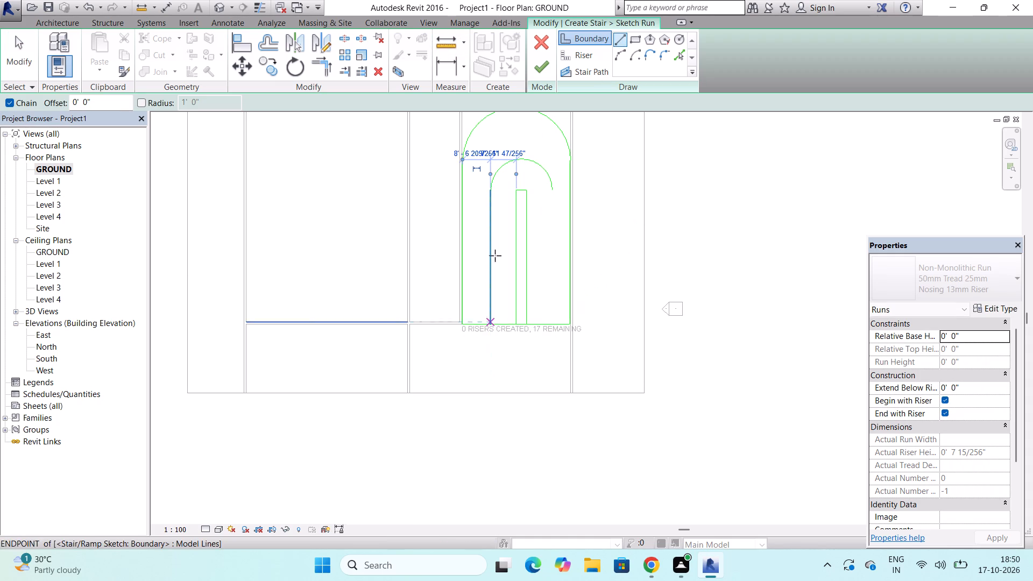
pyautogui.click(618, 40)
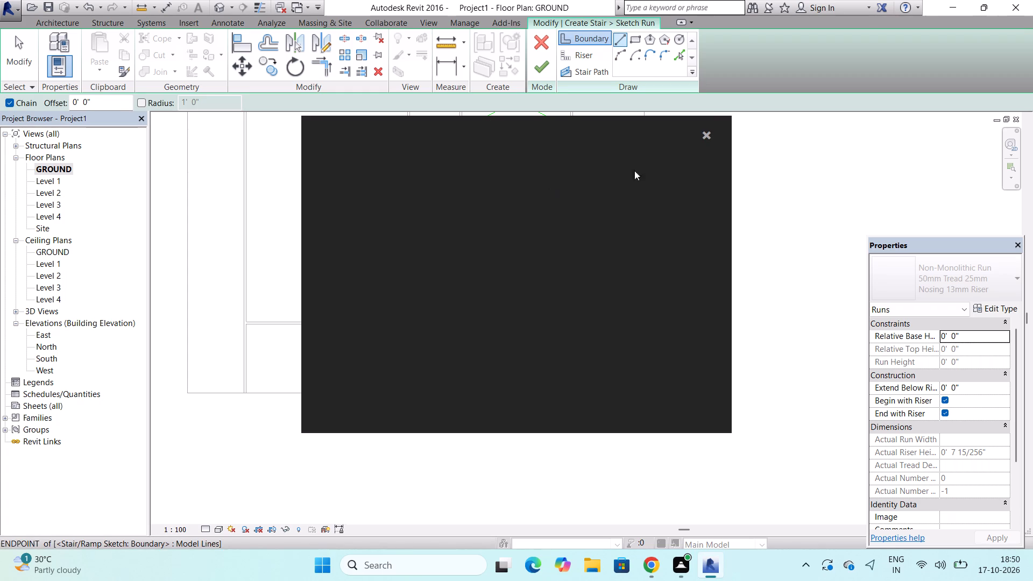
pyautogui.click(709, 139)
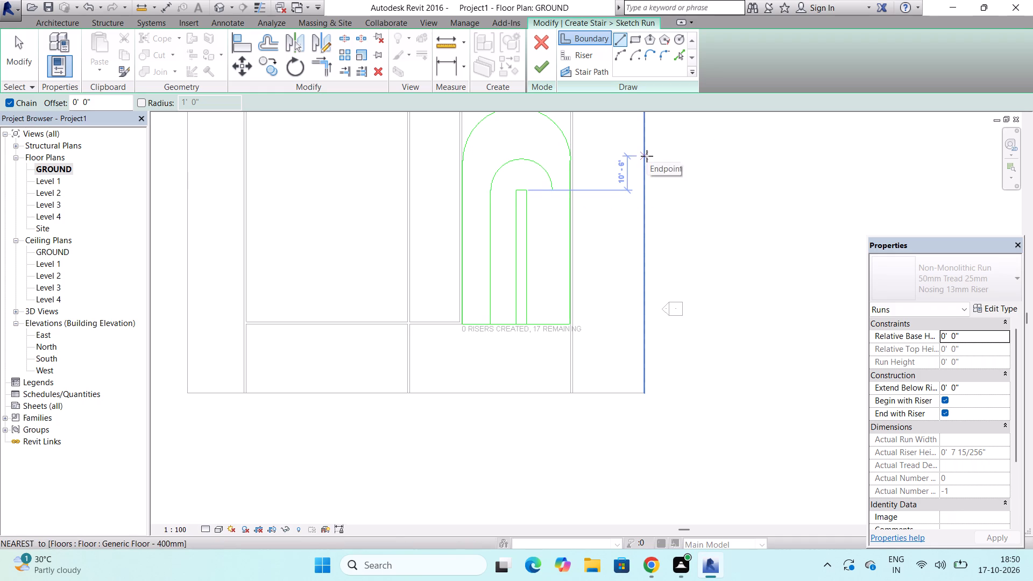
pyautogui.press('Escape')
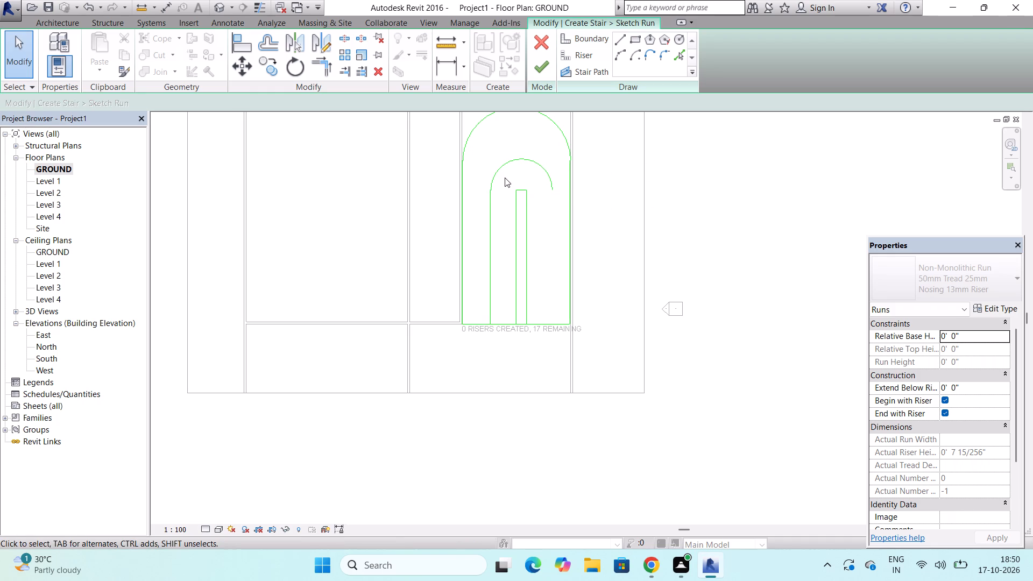
# Delete the inner half circle above the narrow rectangle.
pyautogui.click(527, 160)
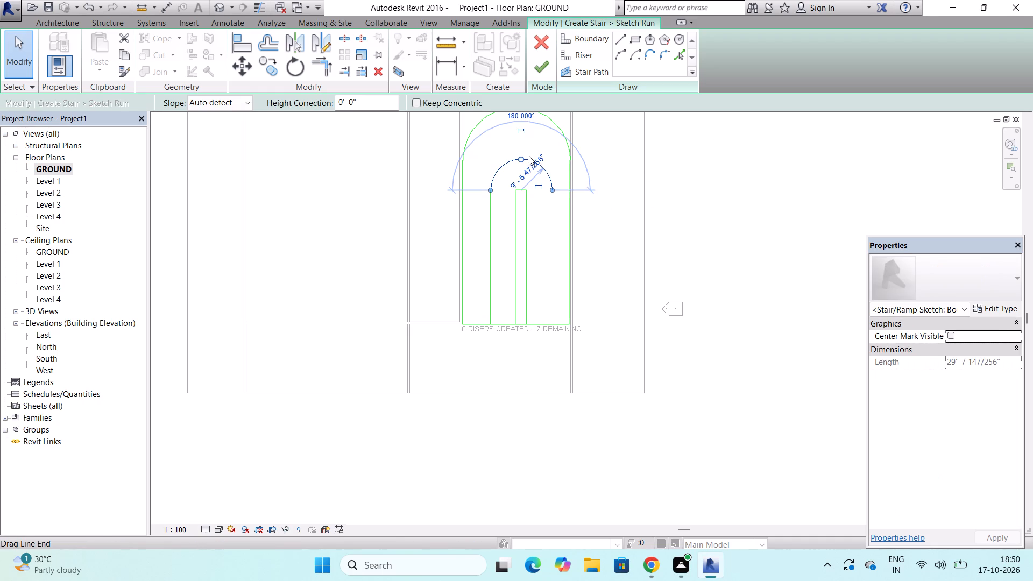
pyautogui.press('Delete')
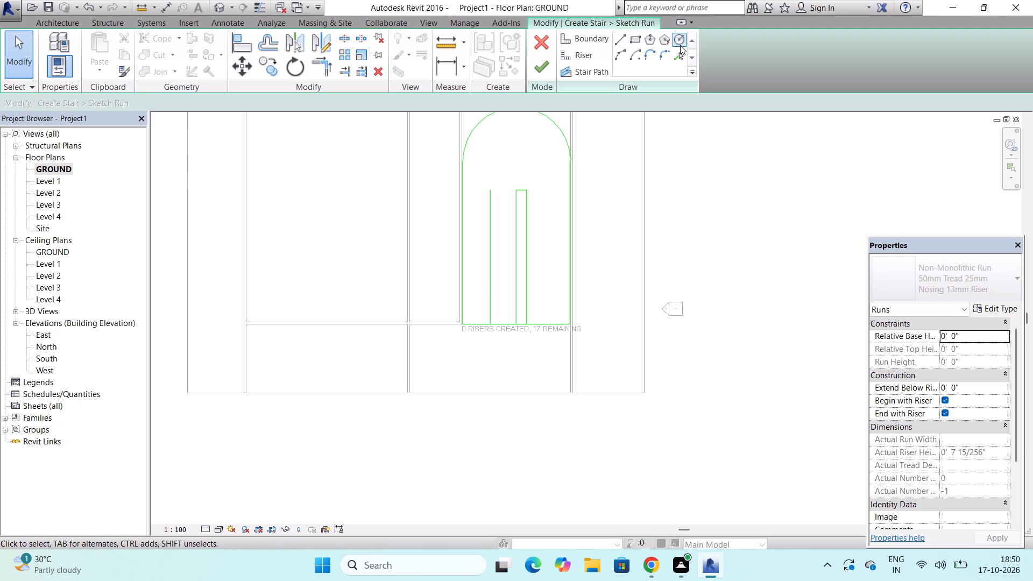
# Draw a boundary circle with a radius of about 7' 8" centred on the midpoint of the narrow rectangle's north edge.
pyautogui.click(680, 39)
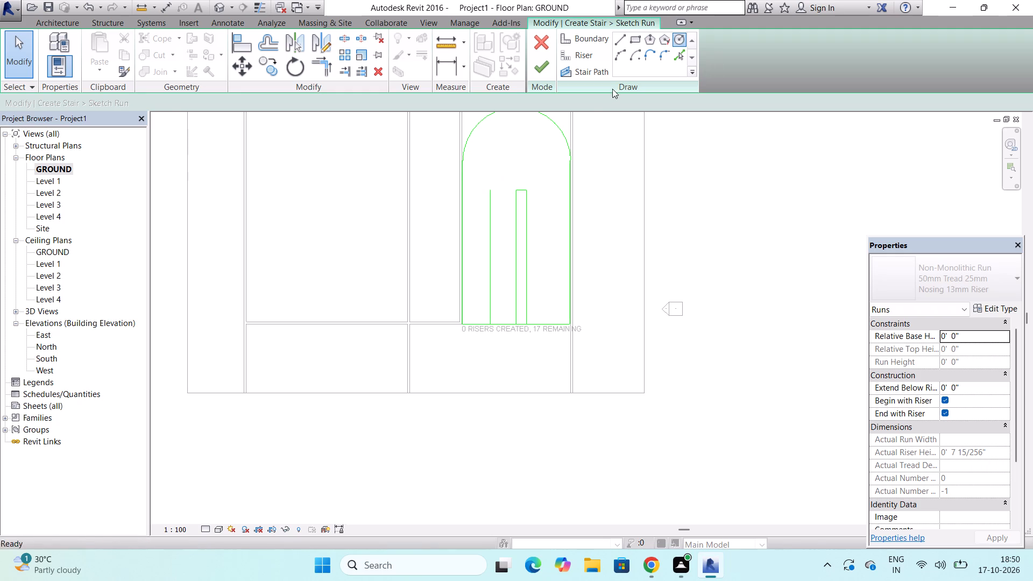
pyautogui.scroll(4, 502, 189)
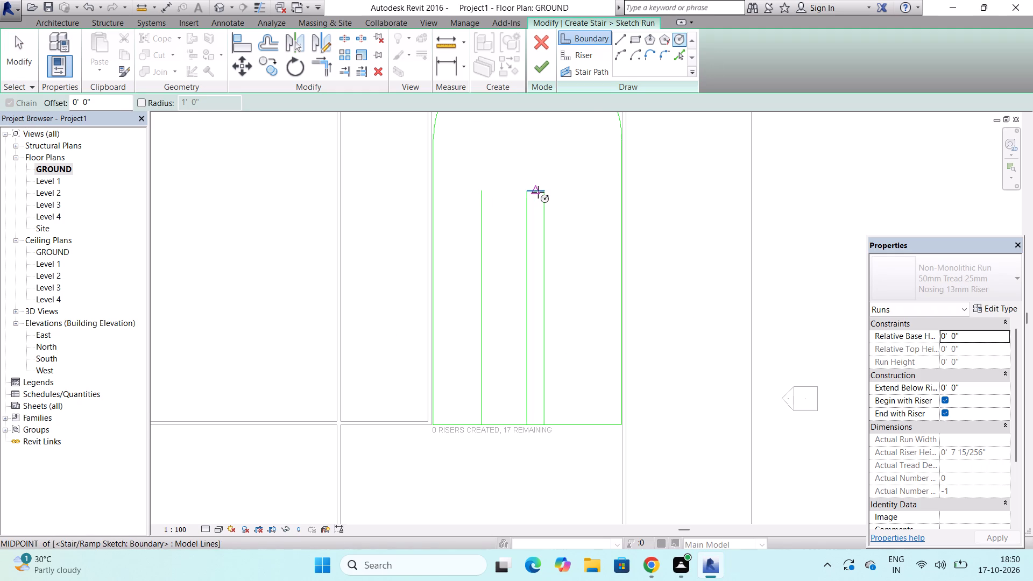
pyautogui.click(538, 192)
pyautogui.scroll(-2, 532, 202)
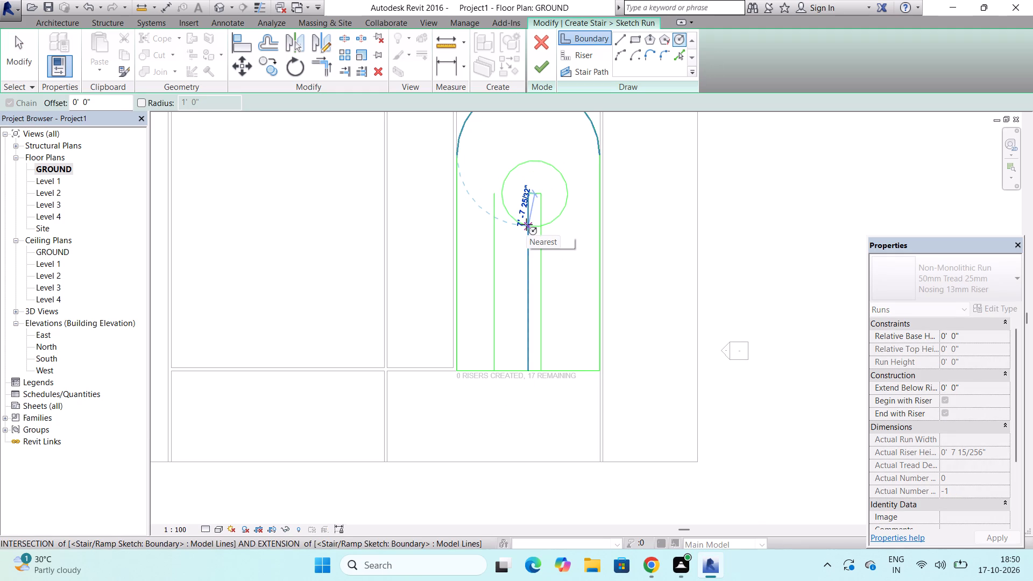
pyautogui.click(526, 224)
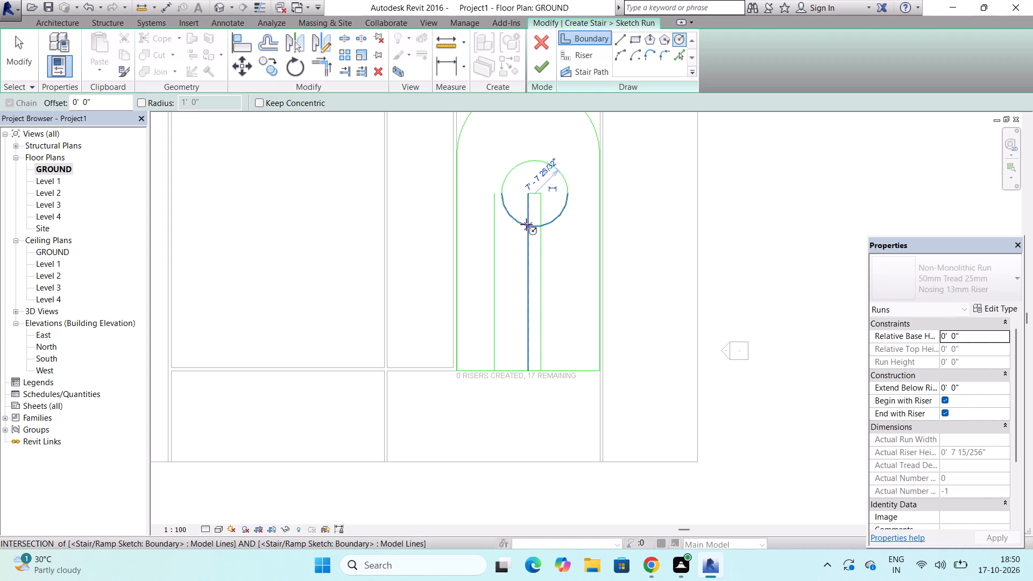
pyautogui.scroll(-2, 526, 224)
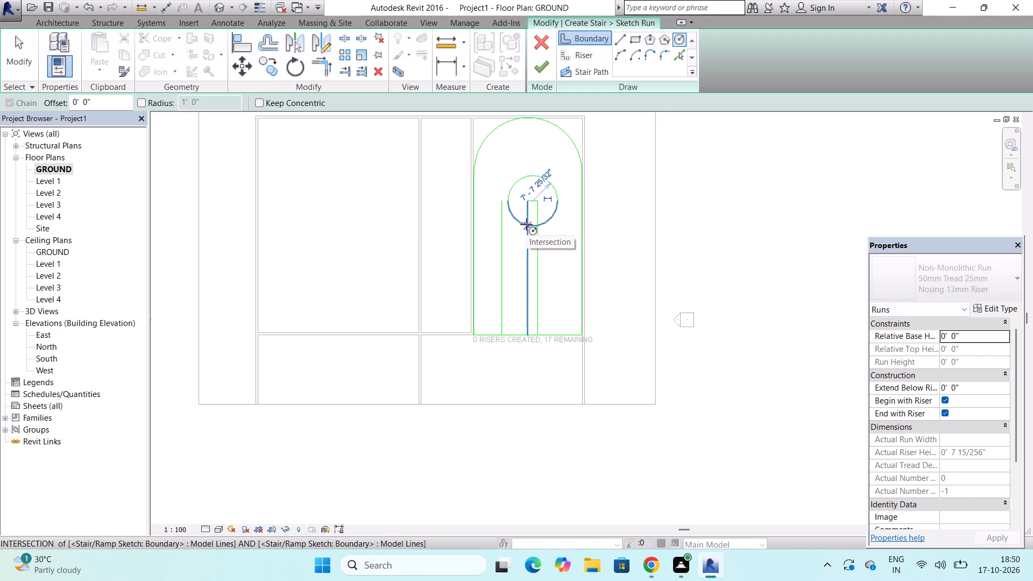
pyautogui.press('Escape')
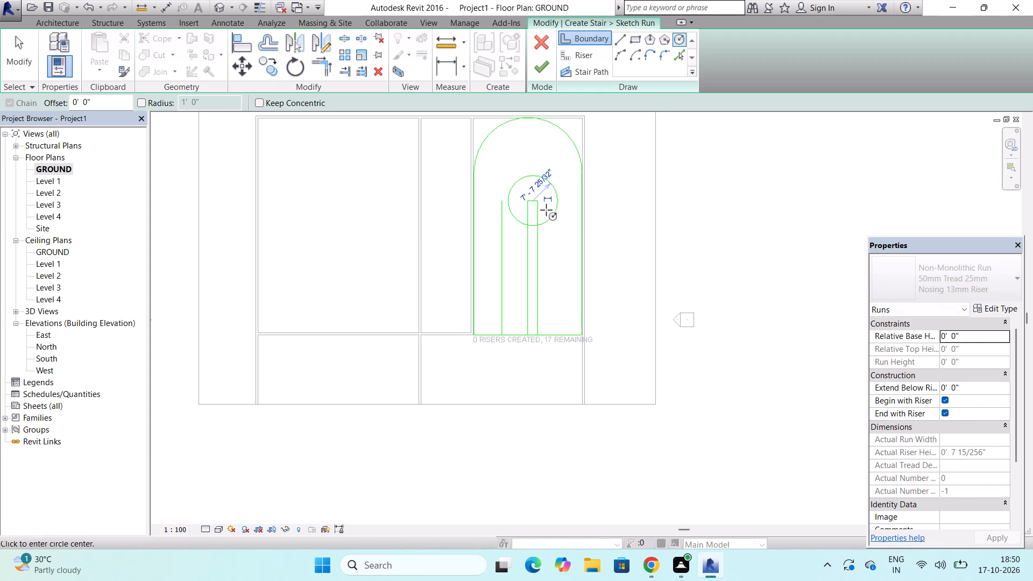
pyautogui.press('Escape')
pyautogui.press('Escape')
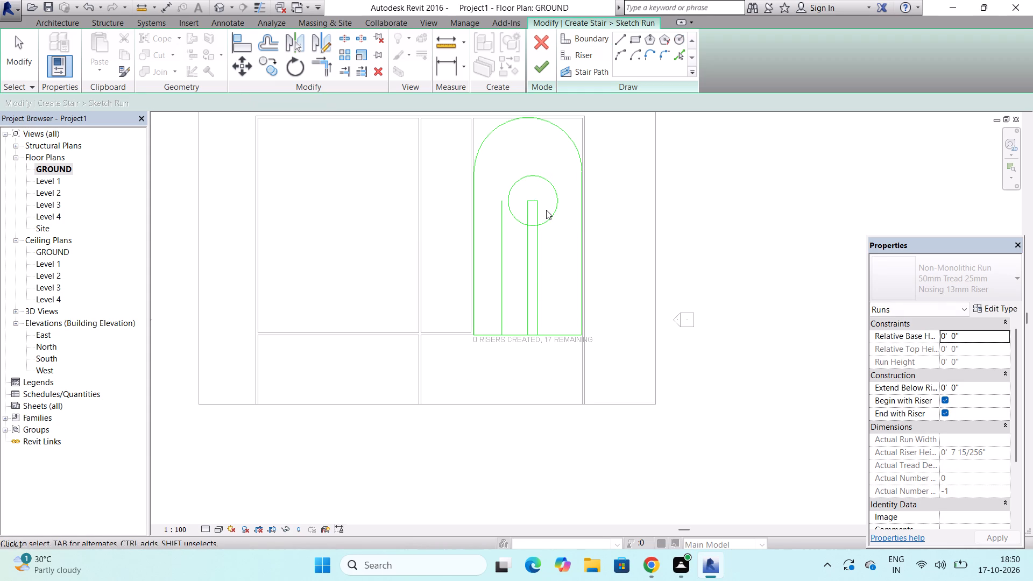
# Delete the south half of the new circle around the narrow rectangle's north end.
pyautogui.click(503, 221)
pyautogui.press('Escape')
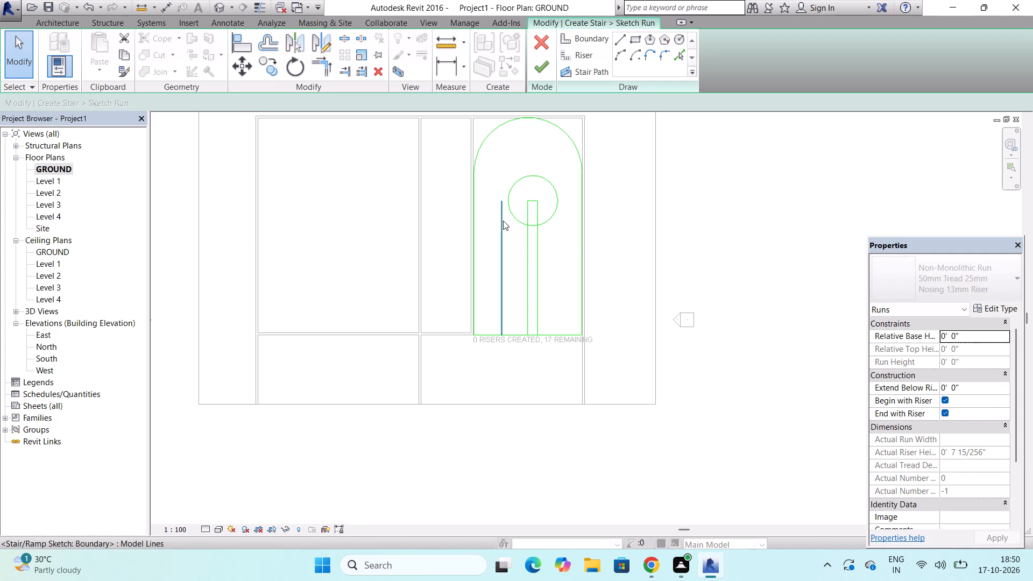
pyautogui.click(519, 214)
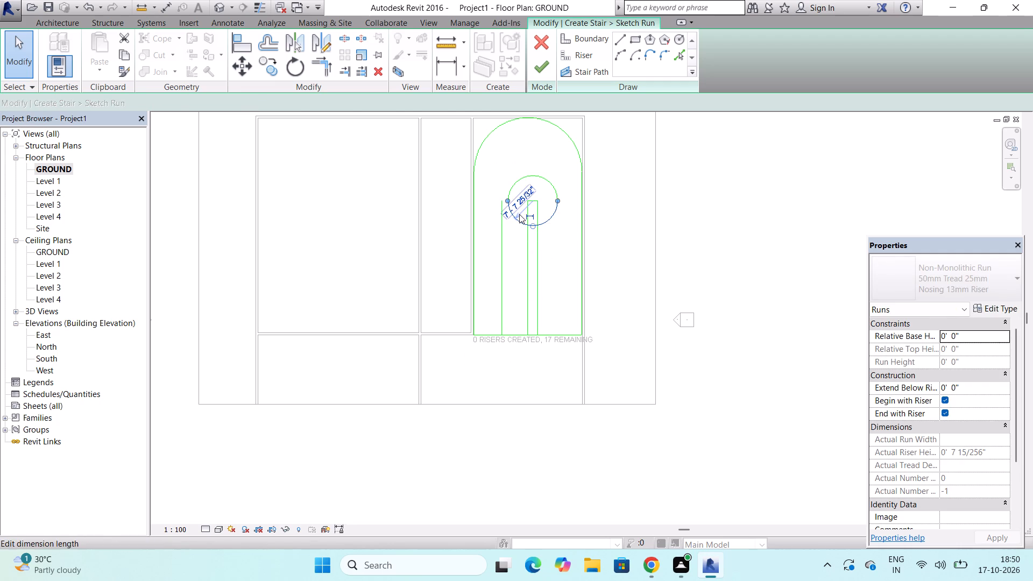
pyautogui.press('Delete')
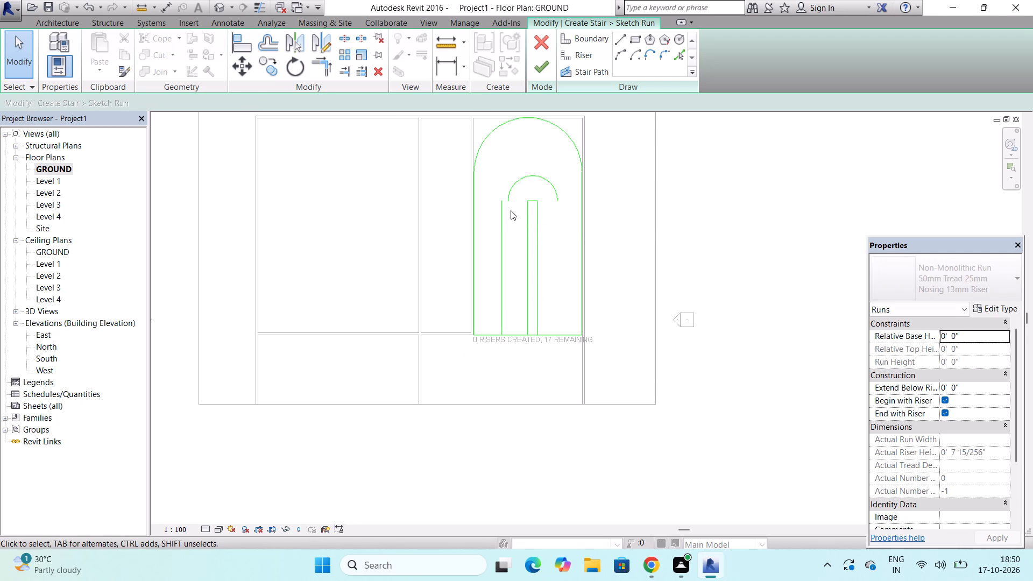
# Move the inner west boundary line about 1' 9" east so its north end meets the half circle's west end.
pyautogui.scroll(4, 506, 205)
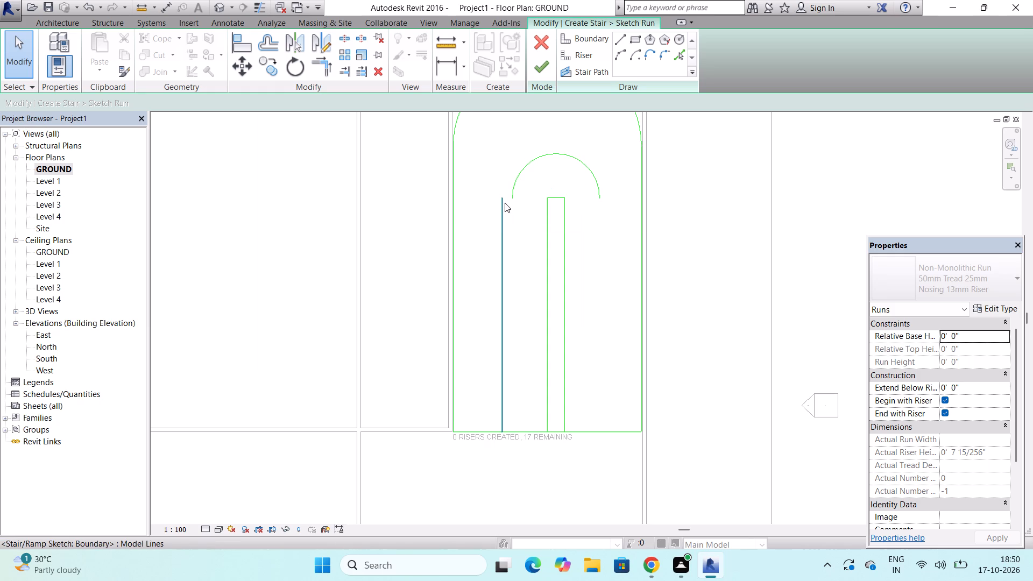
pyautogui.click(500, 204)
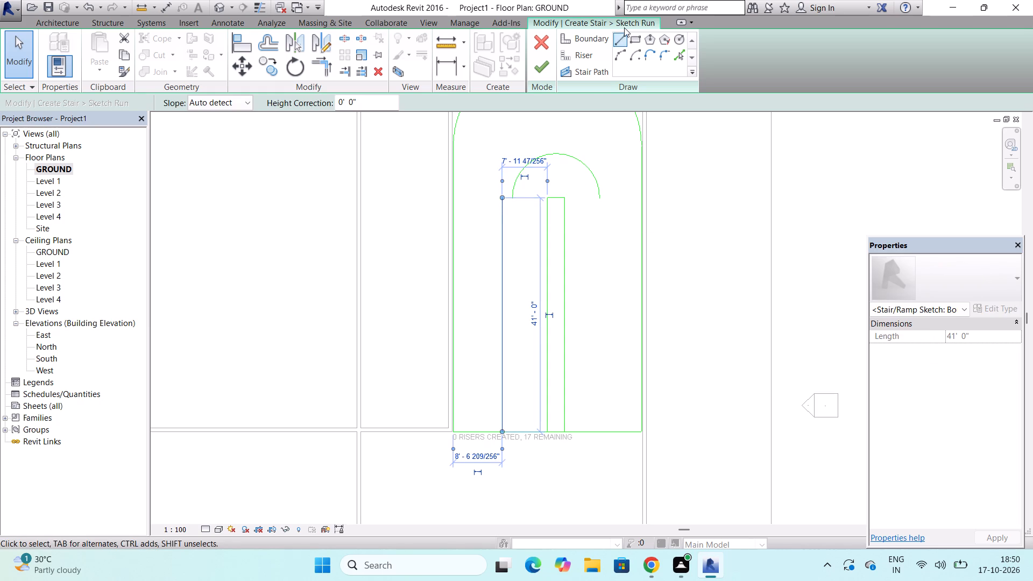
pyautogui.click(238, 71)
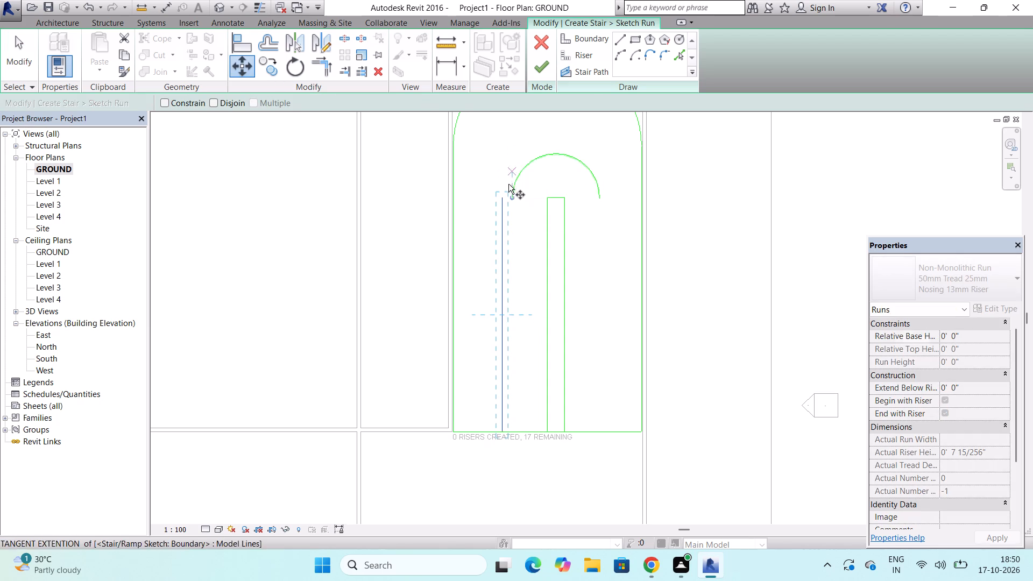
pyautogui.scroll(7, 508, 184)
pyautogui.scroll(3, 491, 230)
pyautogui.moveTo(491, 211); pyautogui.dragTo(493, 211)
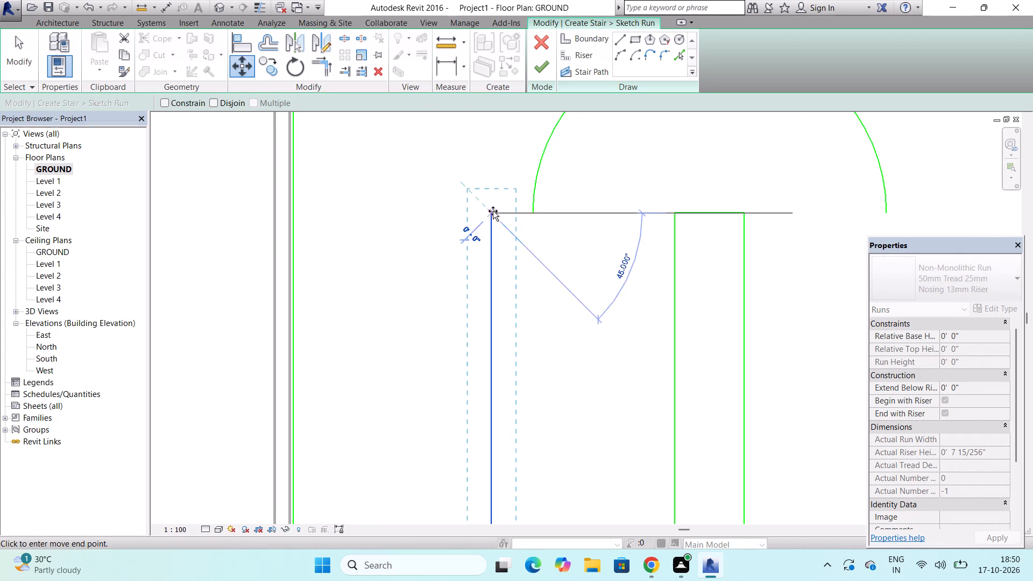
pyautogui.moveTo(493, 211); pyautogui.dragTo(533, 216)
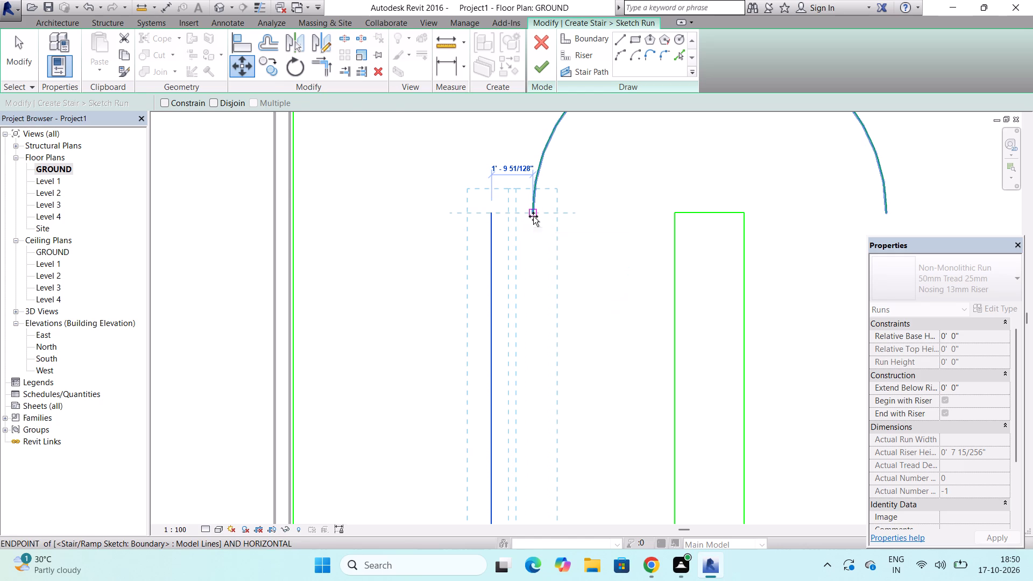
pyautogui.click(533, 216)
pyautogui.scroll(-10, 499, 194)
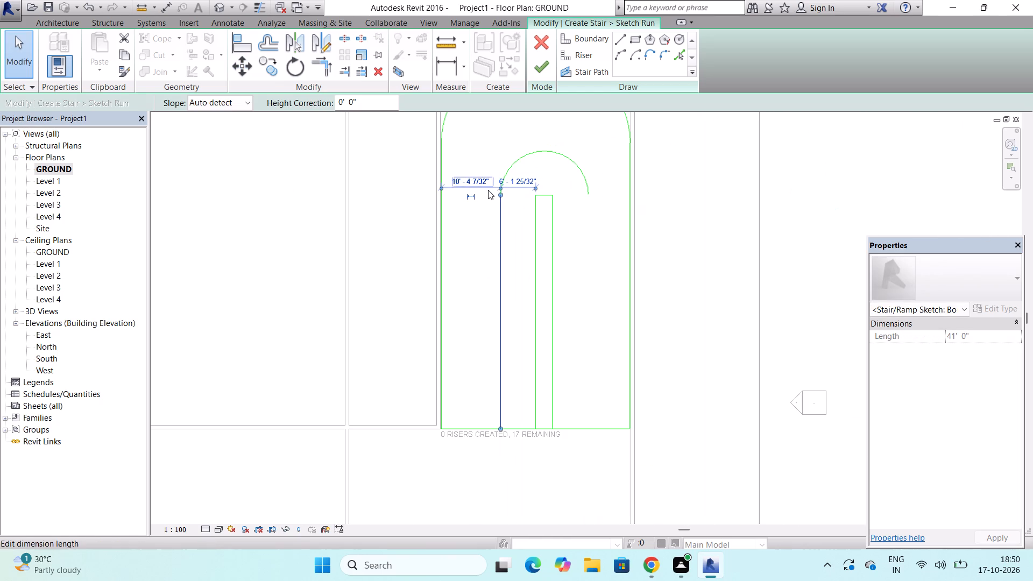
pyautogui.press('Escape')
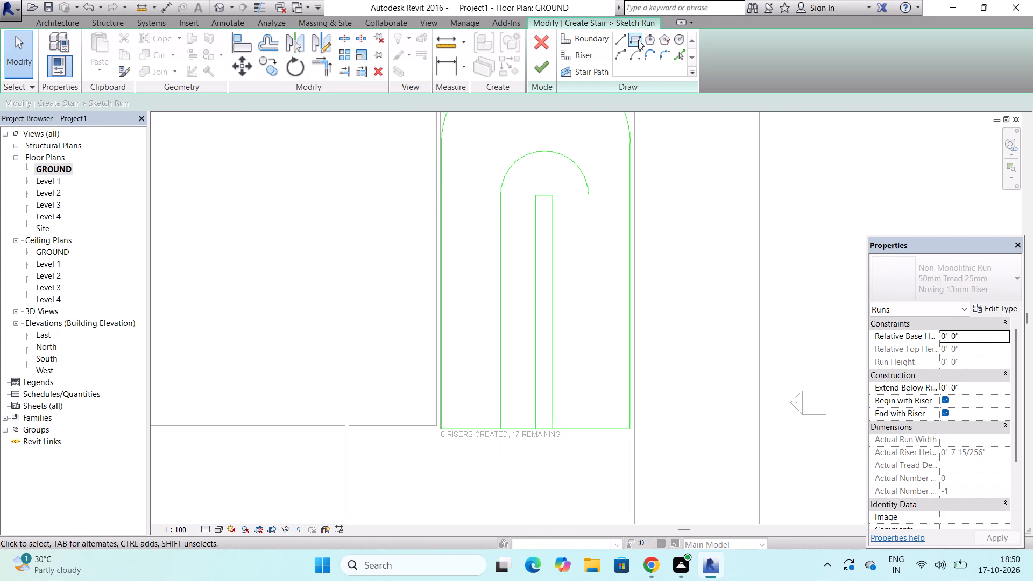
# Draw a 41' 0" boundary line from the inner half circle's east end straight south to the boundary's south edge.
pyautogui.click(619, 38)
pyautogui.scroll(1, 590, 233)
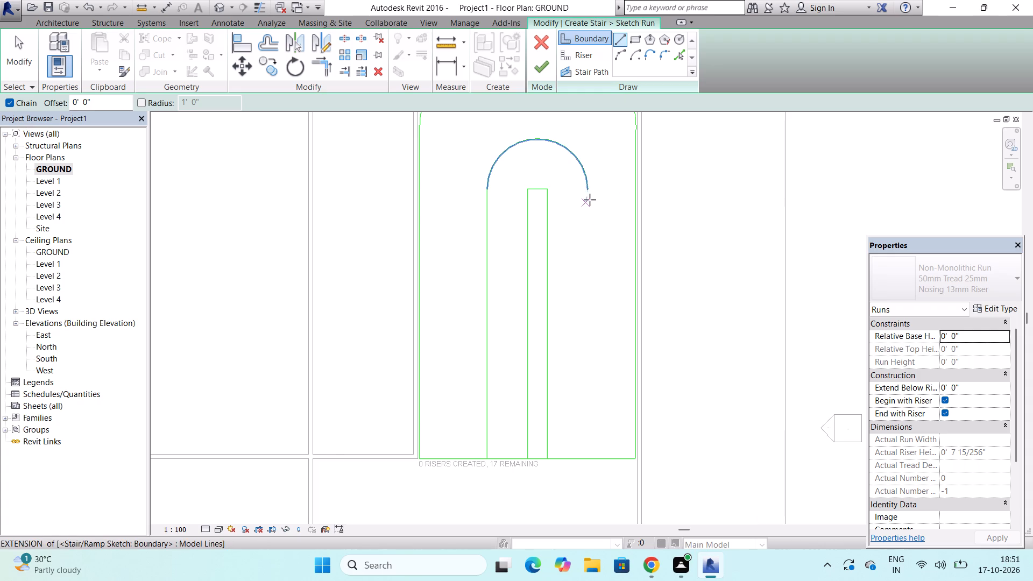
pyautogui.click(589, 188)
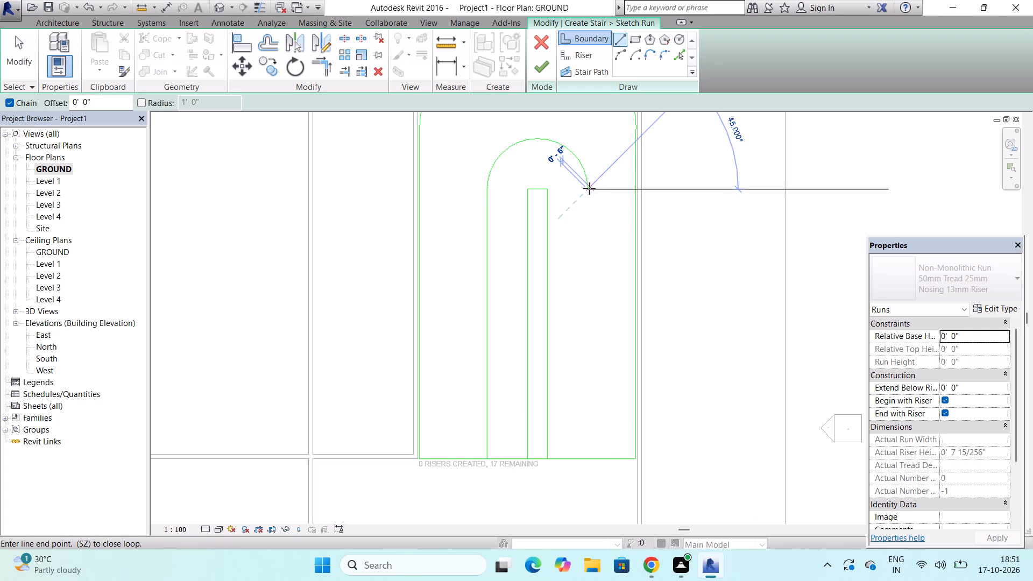
pyautogui.click(584, 458)
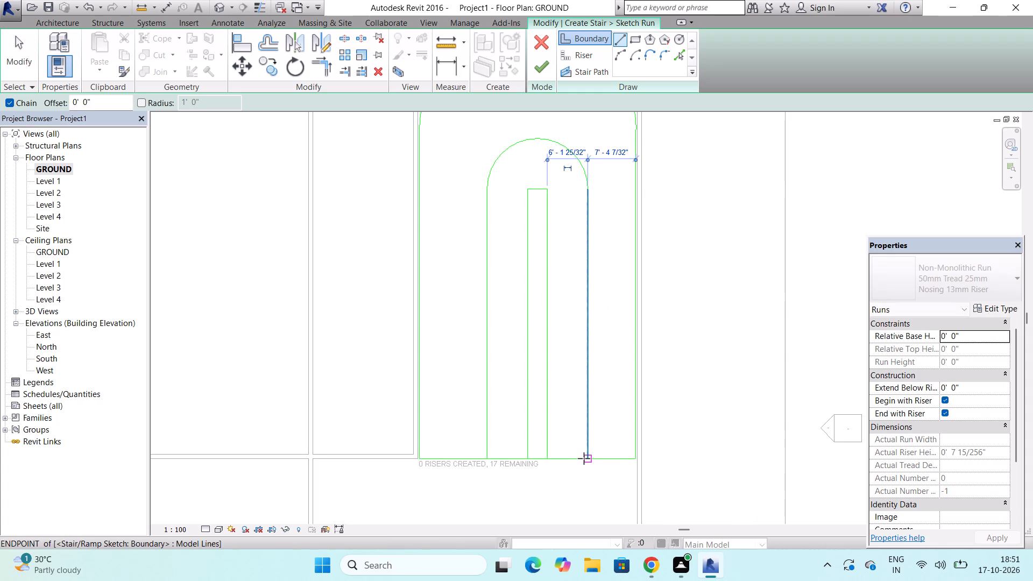
pyautogui.press('Escape')
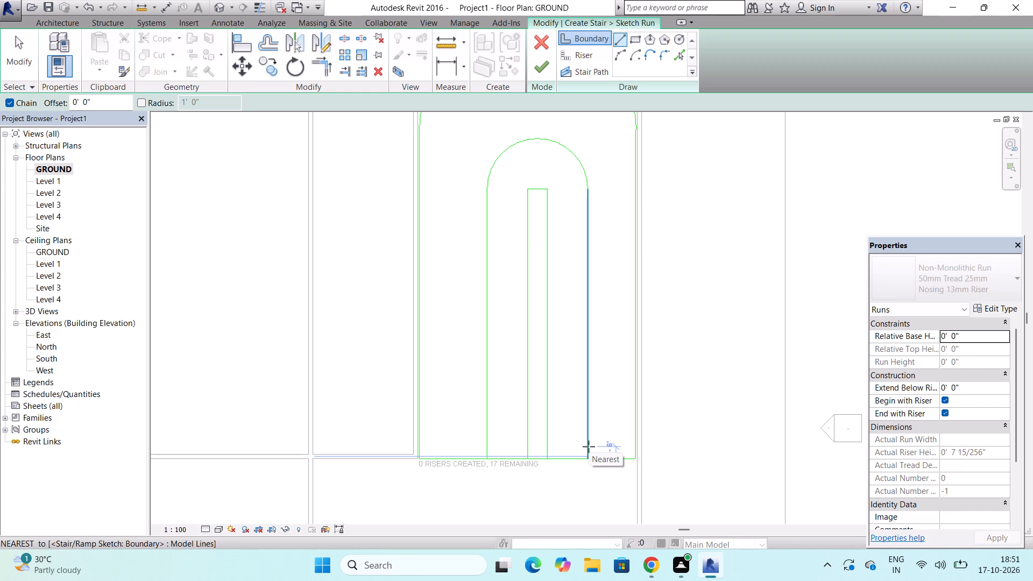
pyautogui.press('Escape')
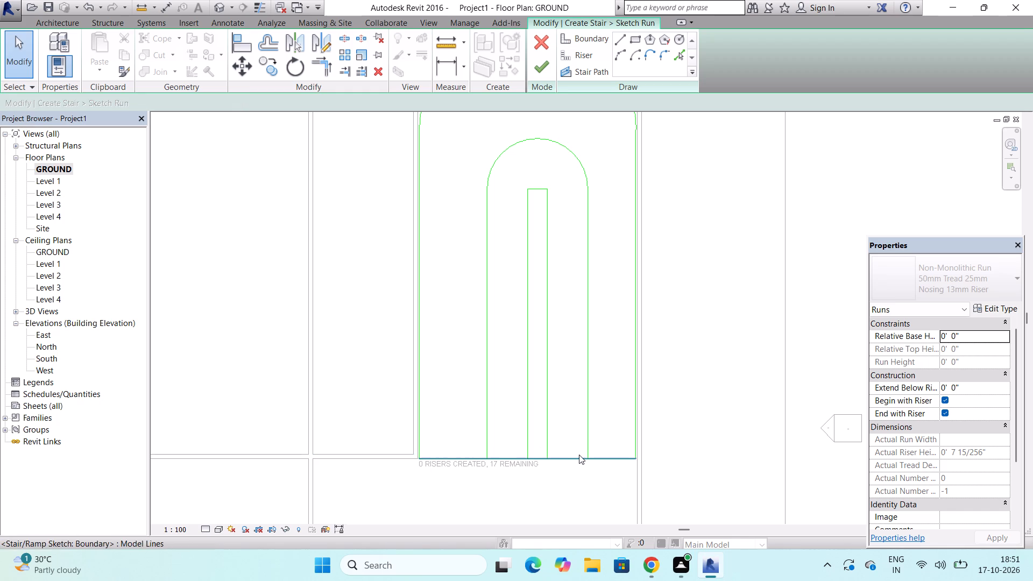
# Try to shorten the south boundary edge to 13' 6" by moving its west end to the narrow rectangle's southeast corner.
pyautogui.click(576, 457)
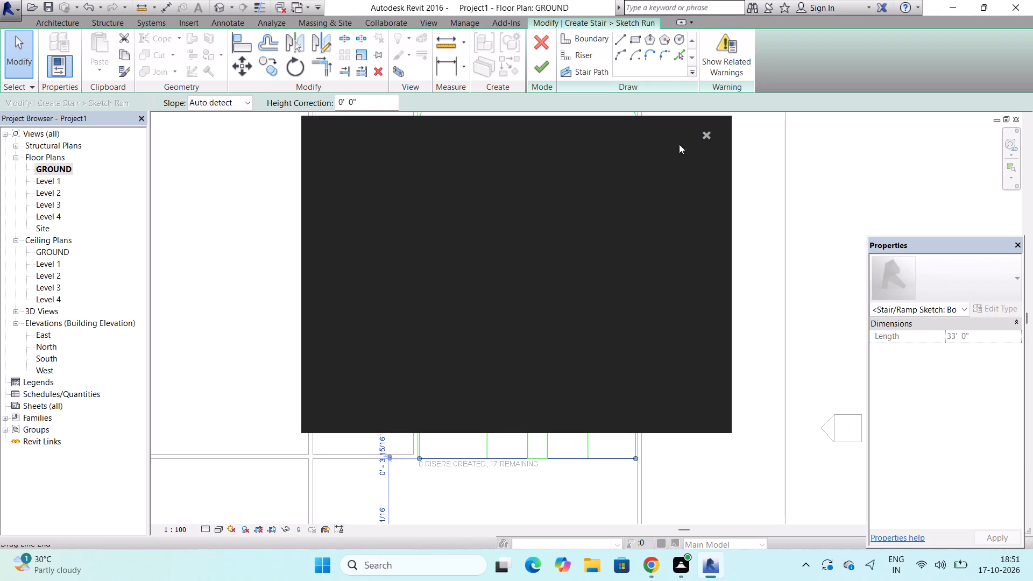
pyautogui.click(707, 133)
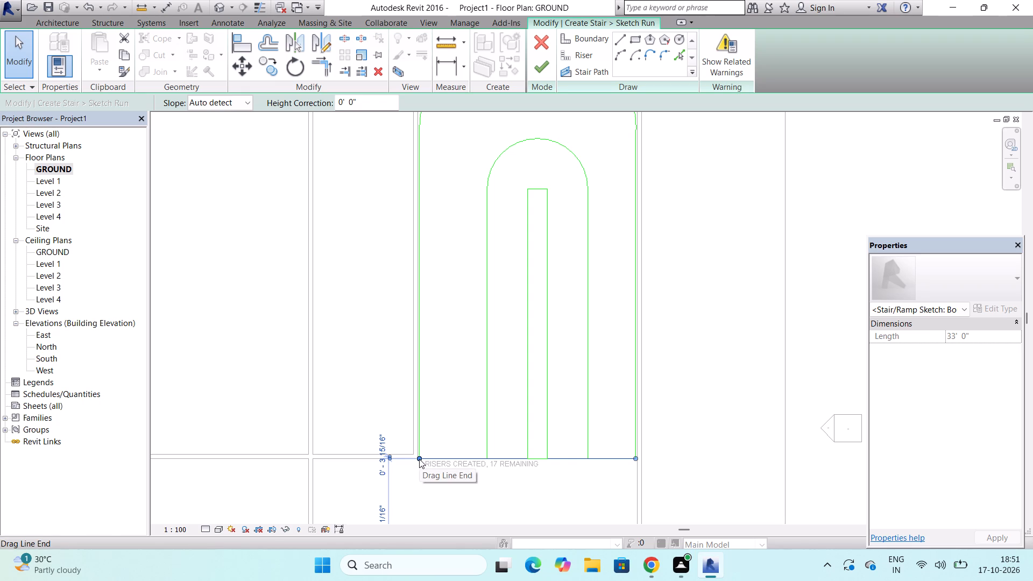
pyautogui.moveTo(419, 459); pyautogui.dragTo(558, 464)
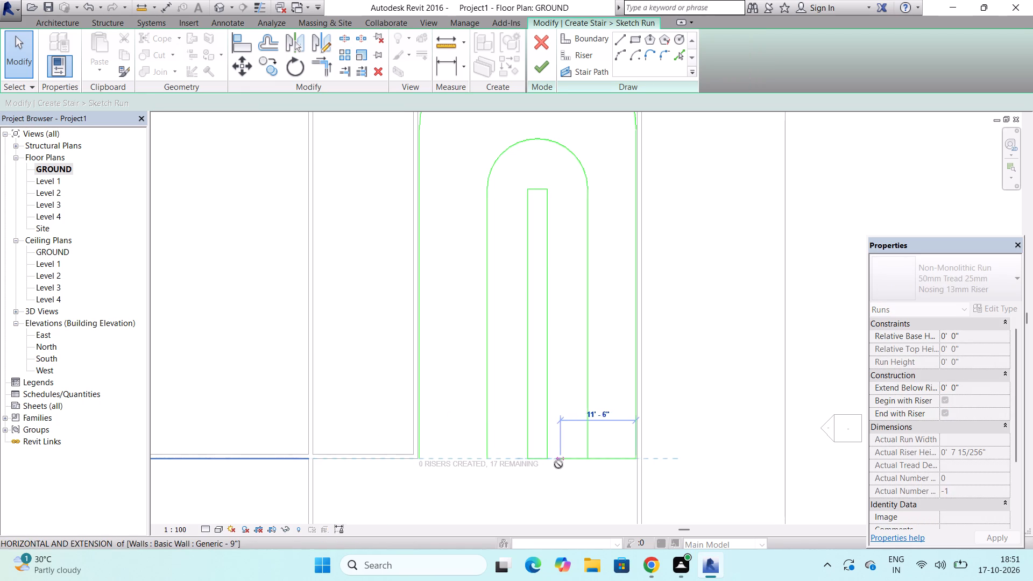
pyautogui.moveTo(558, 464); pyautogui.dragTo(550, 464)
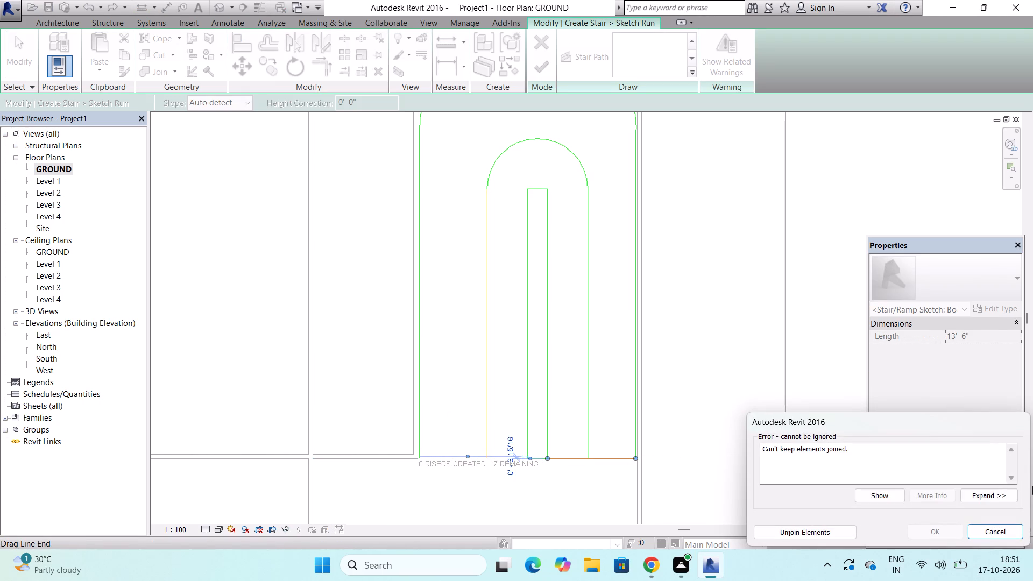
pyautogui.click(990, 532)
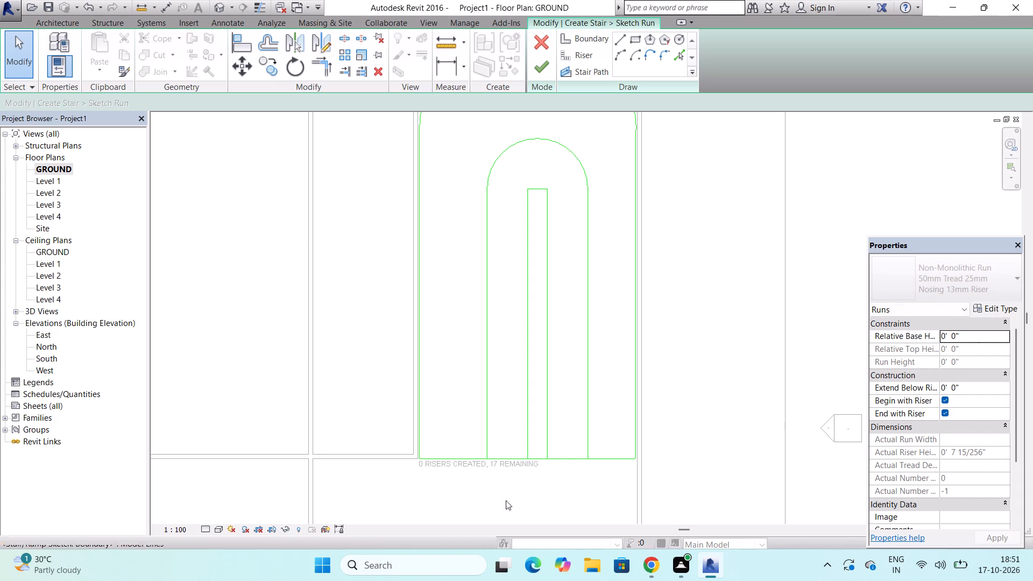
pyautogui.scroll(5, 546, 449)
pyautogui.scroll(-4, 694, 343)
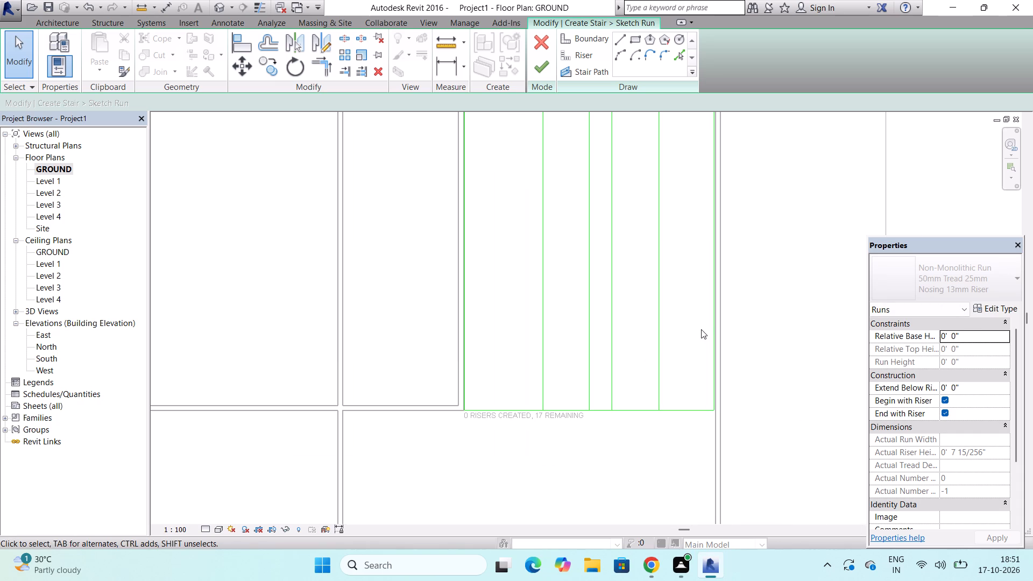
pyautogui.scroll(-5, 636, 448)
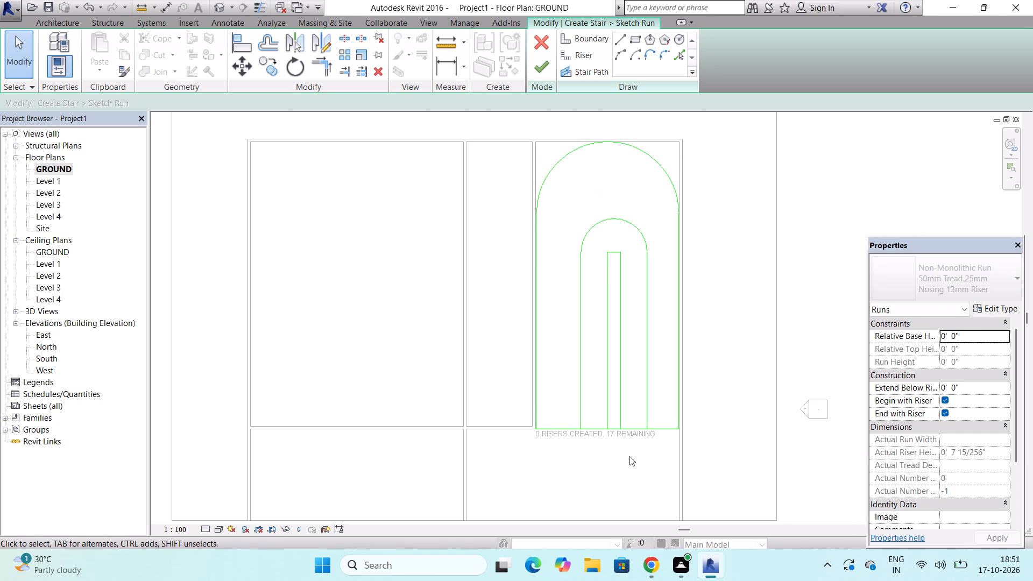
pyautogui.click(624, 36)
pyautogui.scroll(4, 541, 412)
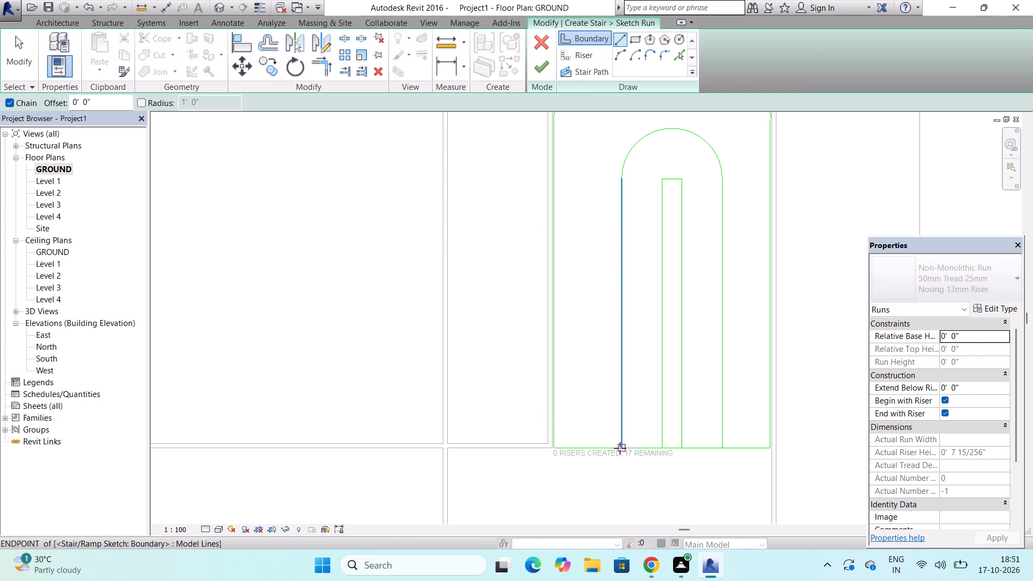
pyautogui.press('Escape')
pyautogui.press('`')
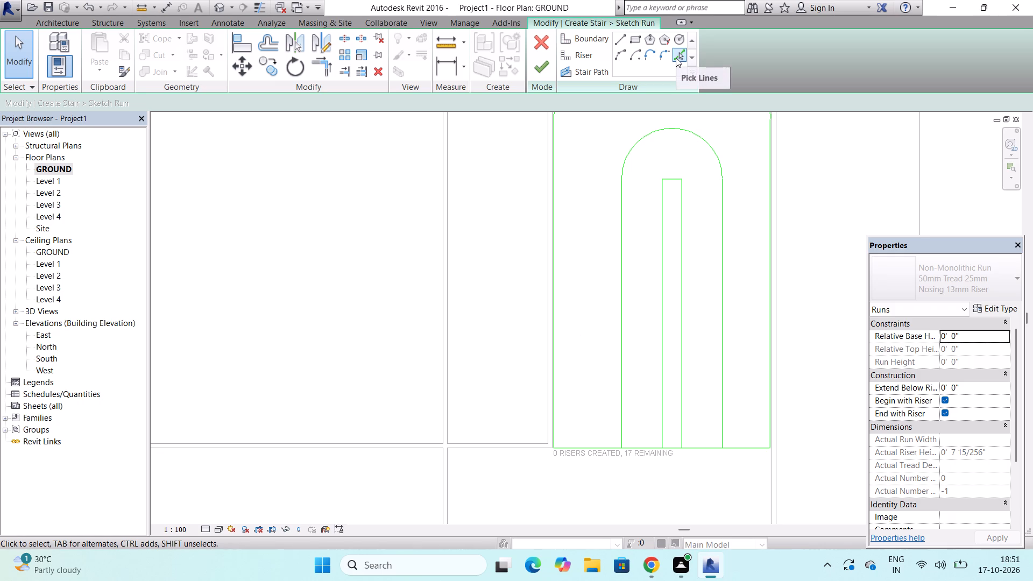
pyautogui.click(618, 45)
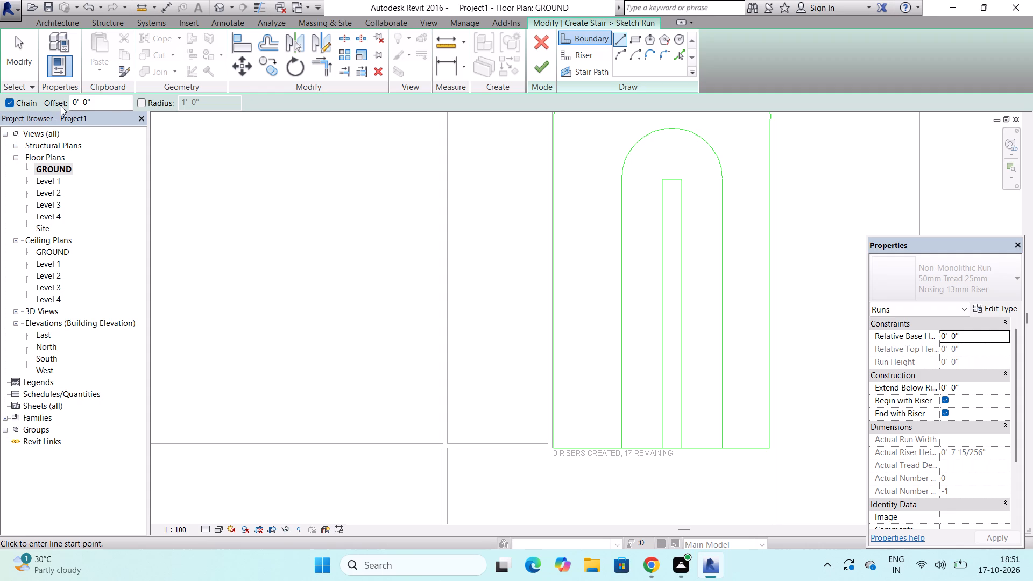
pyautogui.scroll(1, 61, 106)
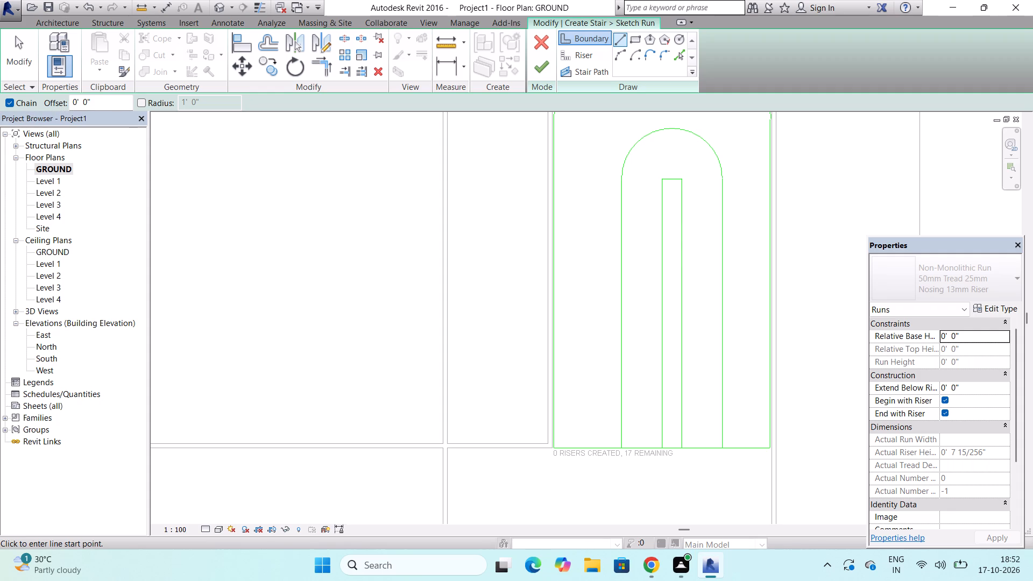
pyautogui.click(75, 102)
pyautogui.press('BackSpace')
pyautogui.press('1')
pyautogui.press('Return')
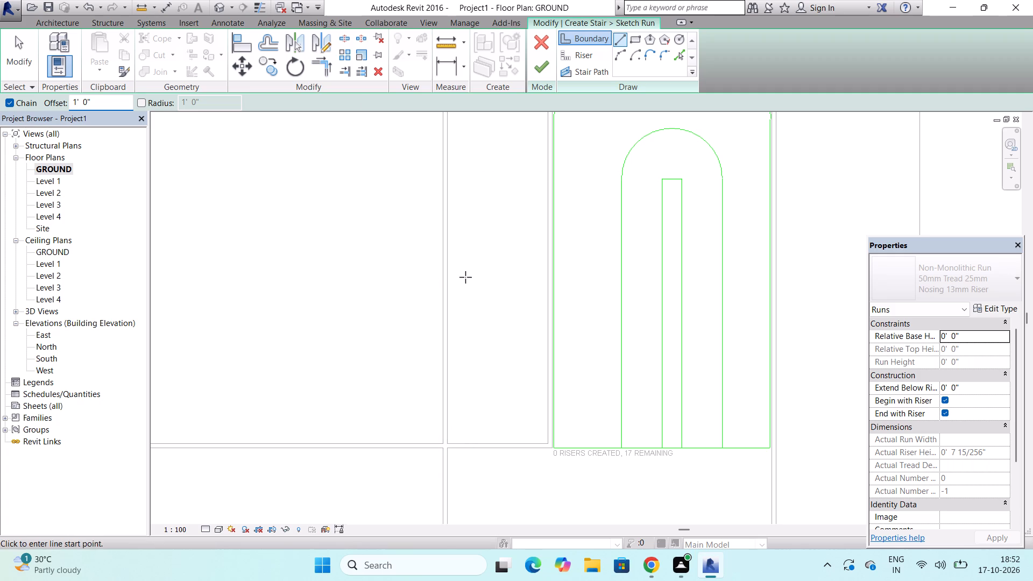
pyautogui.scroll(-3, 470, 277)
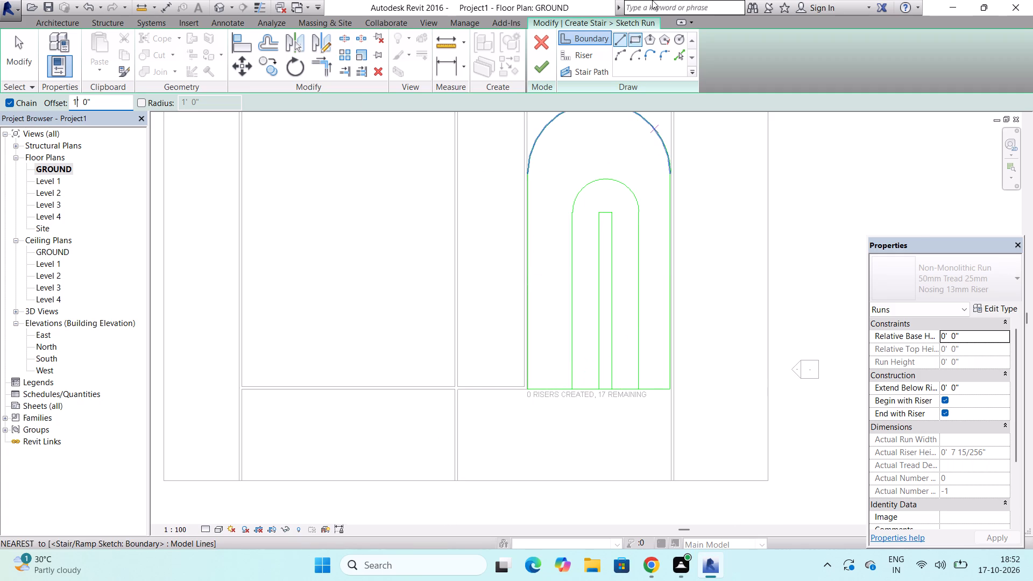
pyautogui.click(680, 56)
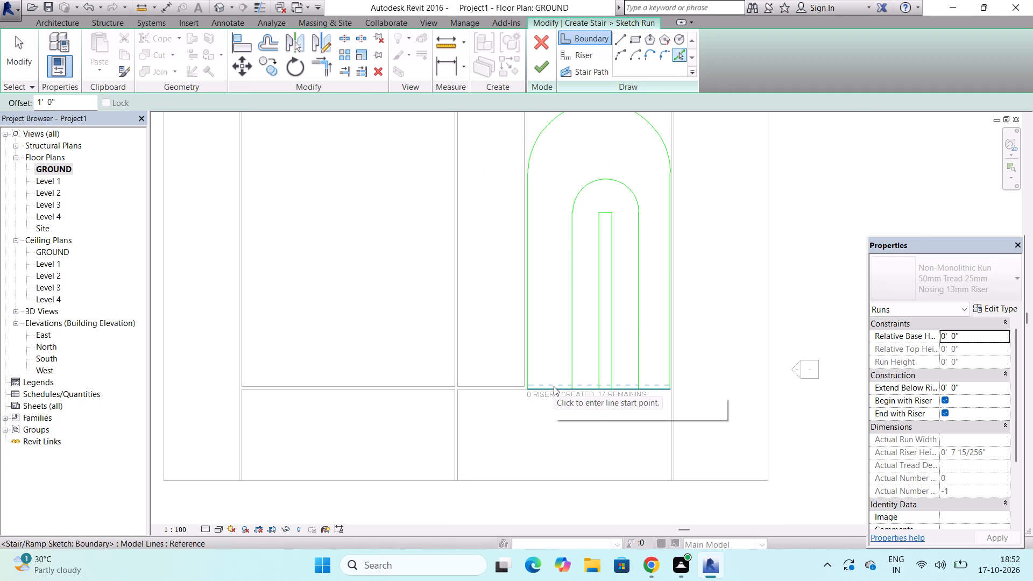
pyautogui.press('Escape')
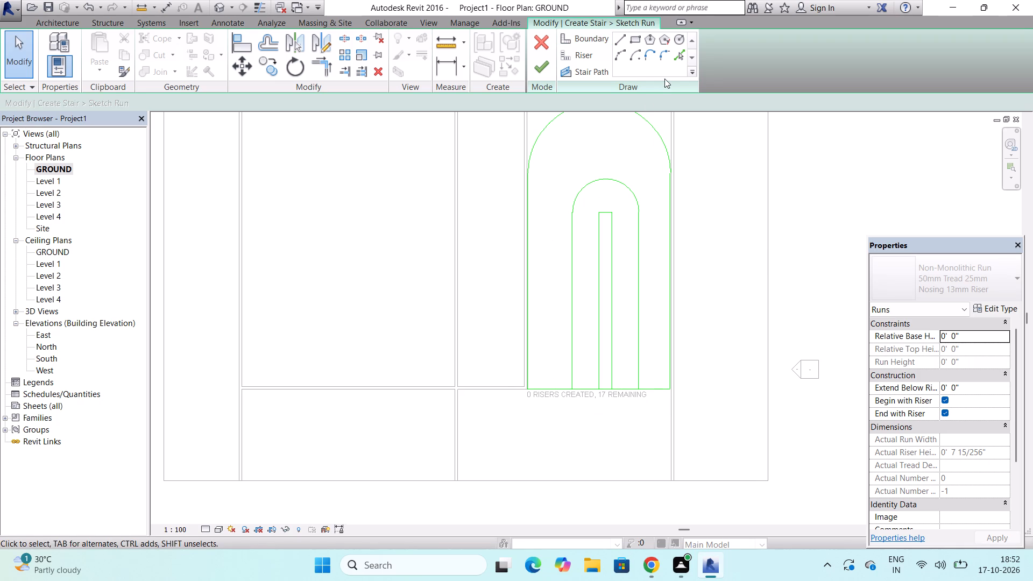
# Offset the stair boundary's south edge northward at 3' 0" spacing with Pick Lines, making 13 parallel boundary lines up to near the narrow rectangle's north end.
pyautogui.click(677, 55)
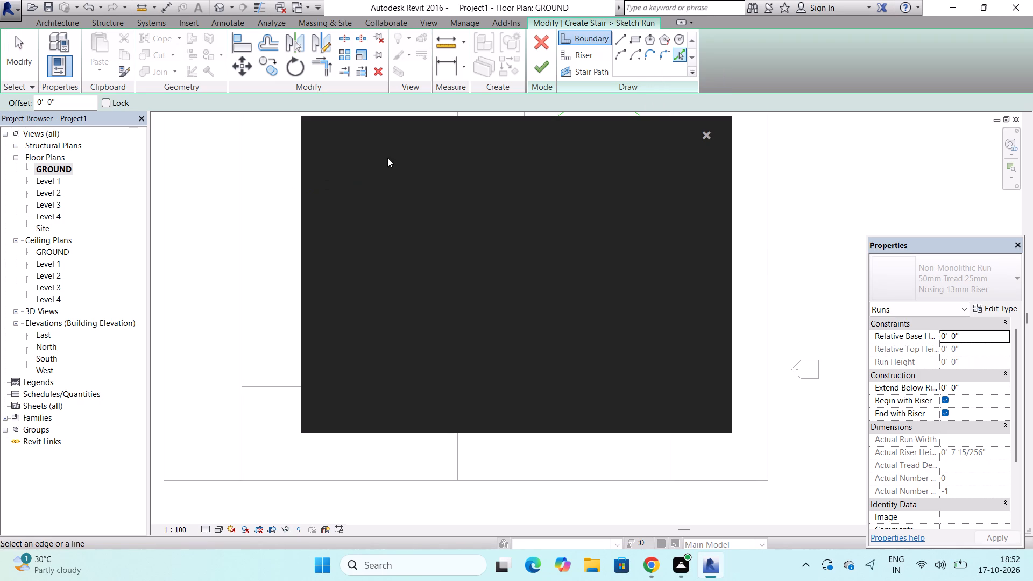
pyautogui.click(705, 136)
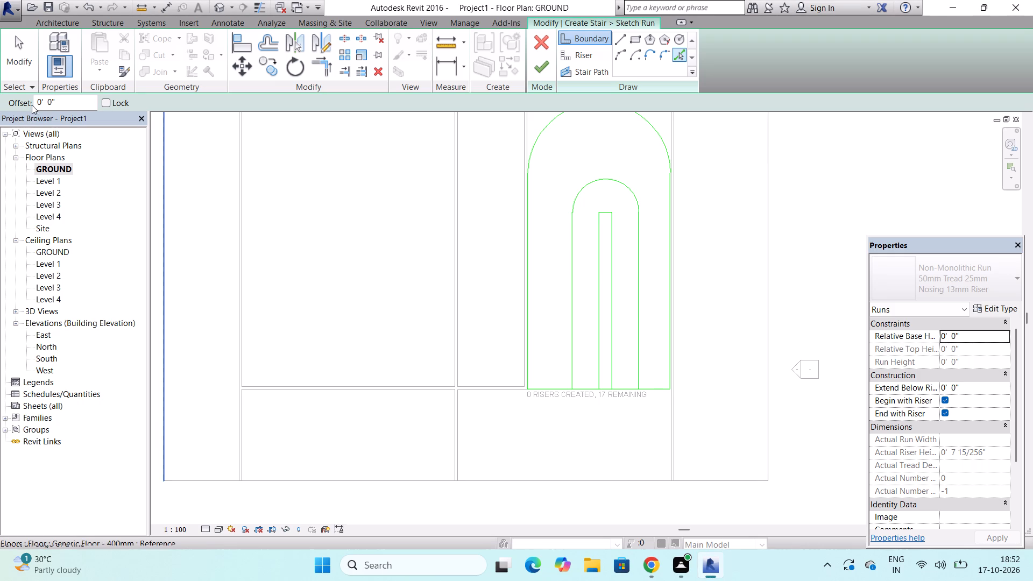
pyautogui.scroll(5, 38, 97)
pyautogui.click(41, 101)
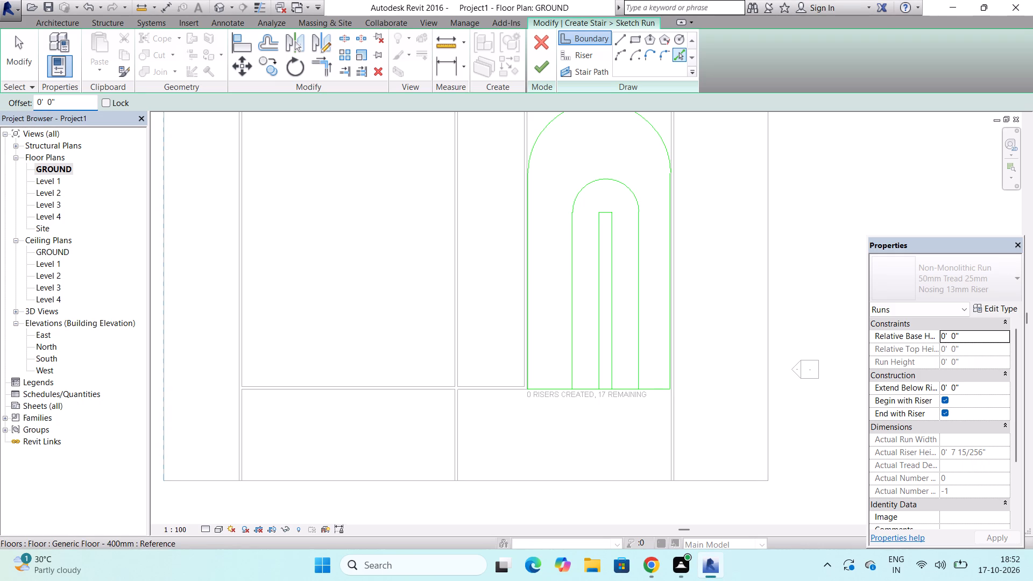
pyautogui.press('BackSpace')
pyautogui.press('2')
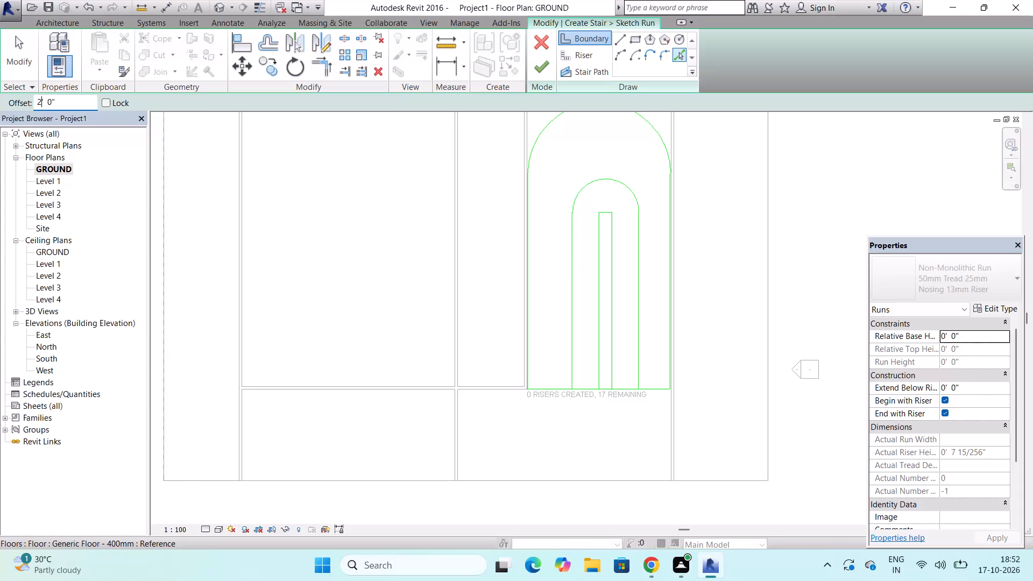
pyautogui.press('BackSpace')
pyautogui.write("3'")
pyautogui.press('Return')
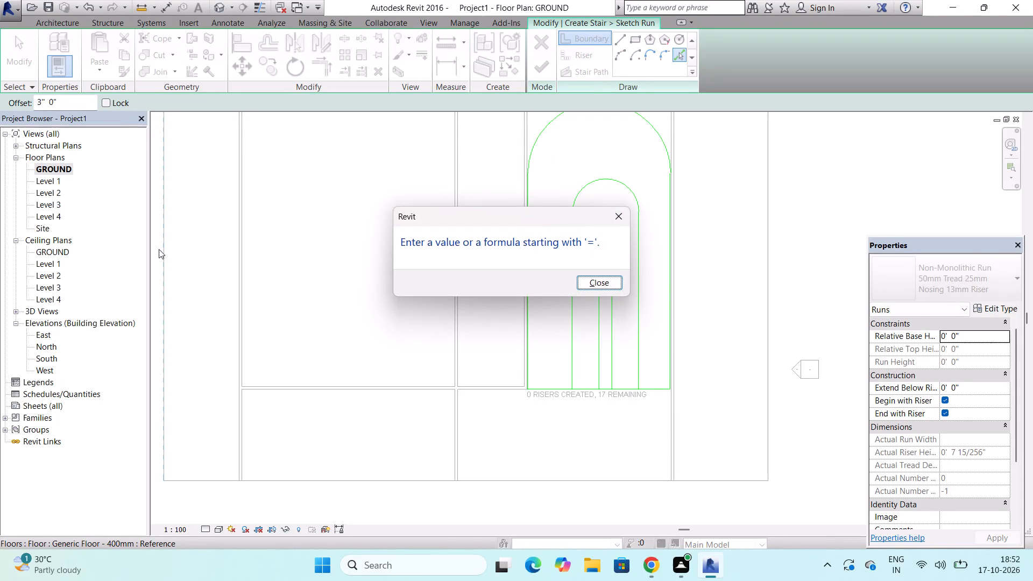
pyautogui.click(620, 209)
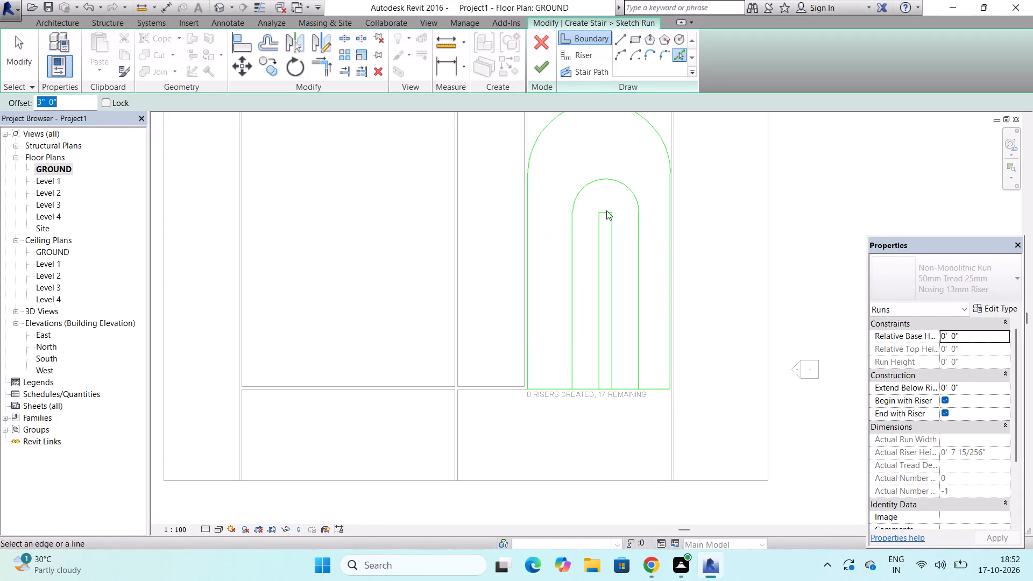
pyautogui.click(44, 99)
pyautogui.press('BackSpace')
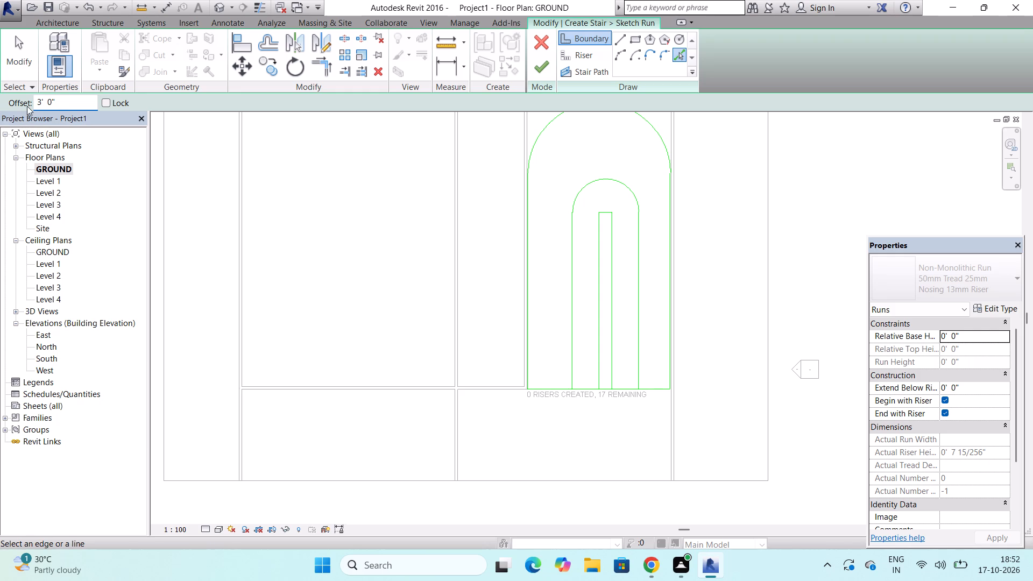
pyautogui.press('Return')
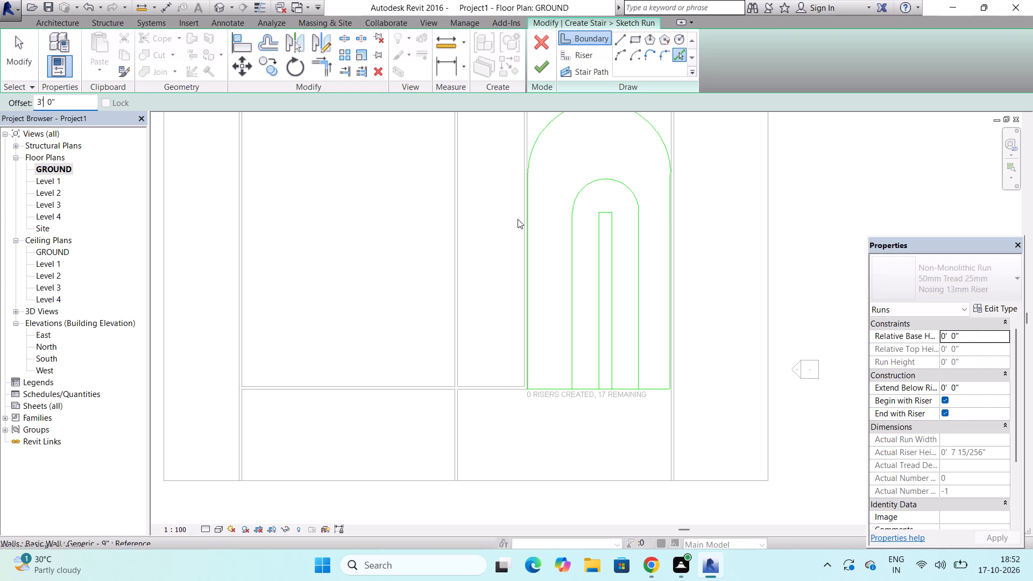
pyautogui.click(557, 389)
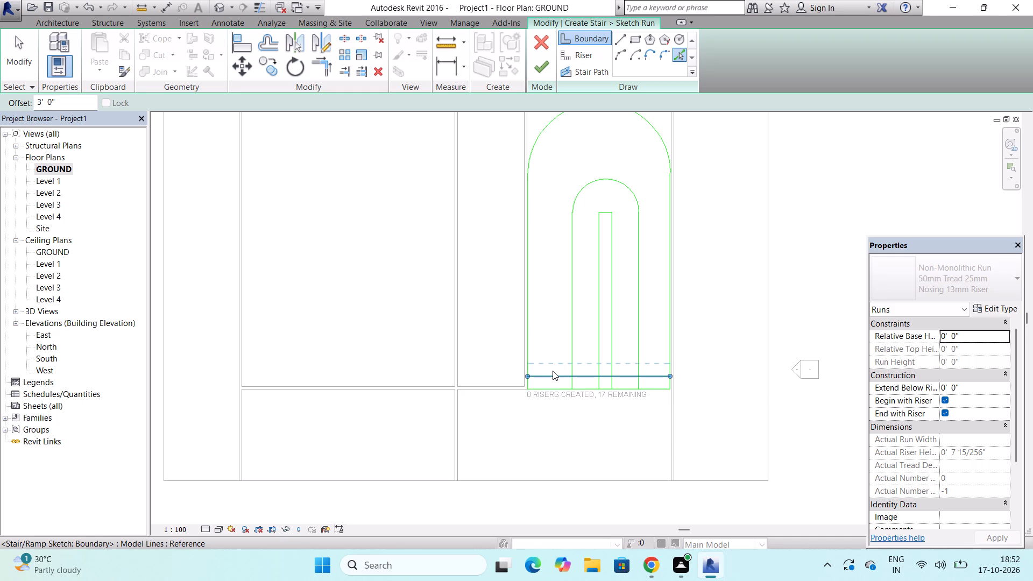
pyautogui.click(553, 371)
pyautogui.click(553, 362)
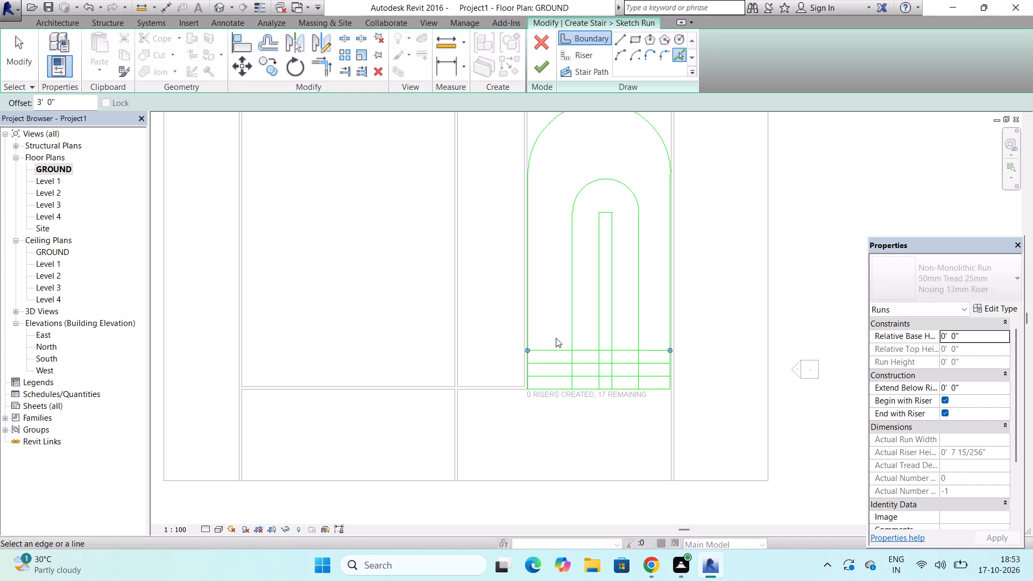
pyautogui.click(555, 348)
pyautogui.click(555, 336)
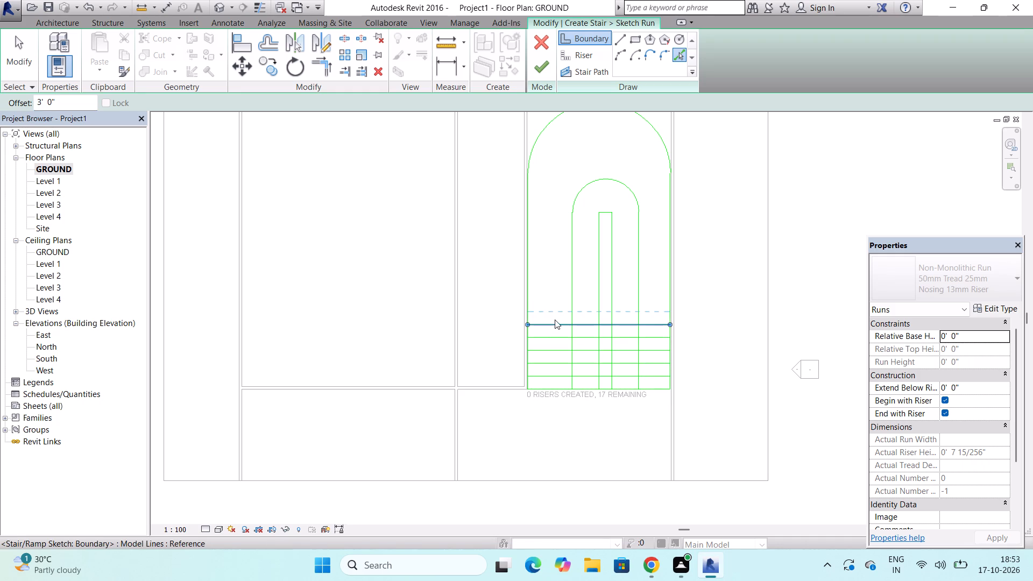
pyautogui.click(555, 324)
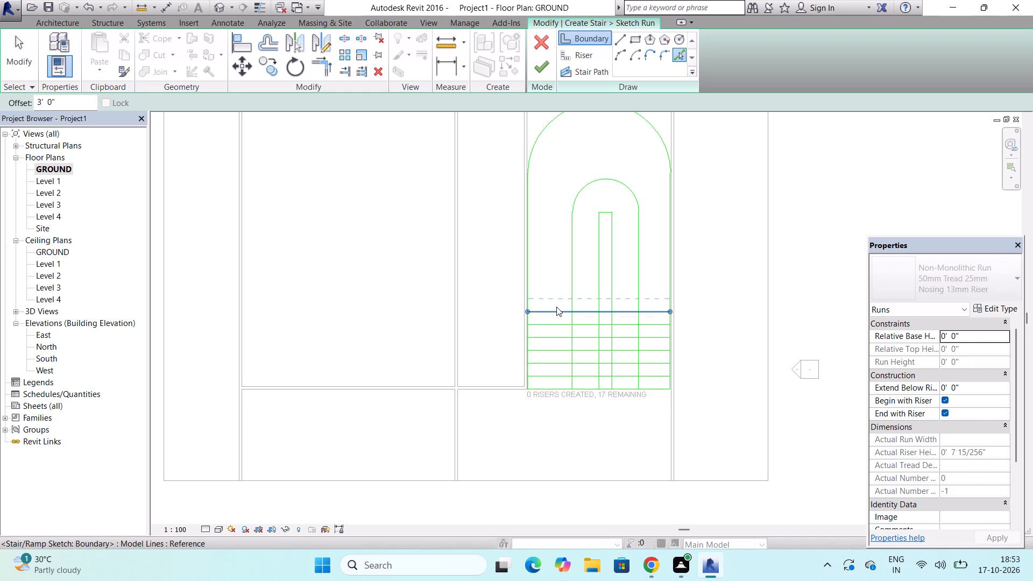
pyautogui.click(556, 307)
pyautogui.click(556, 296)
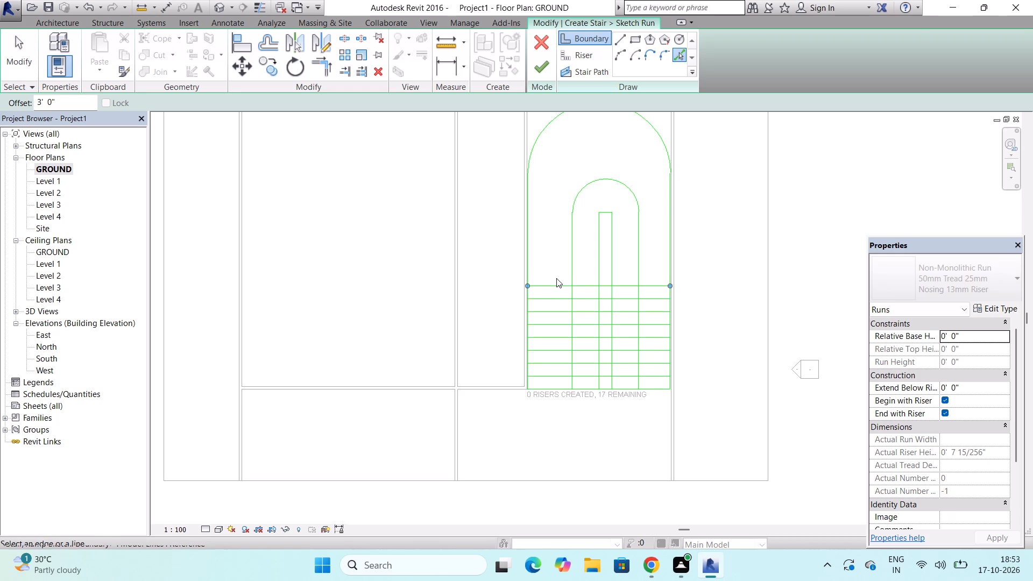
pyautogui.click(556, 285)
pyautogui.click(556, 271)
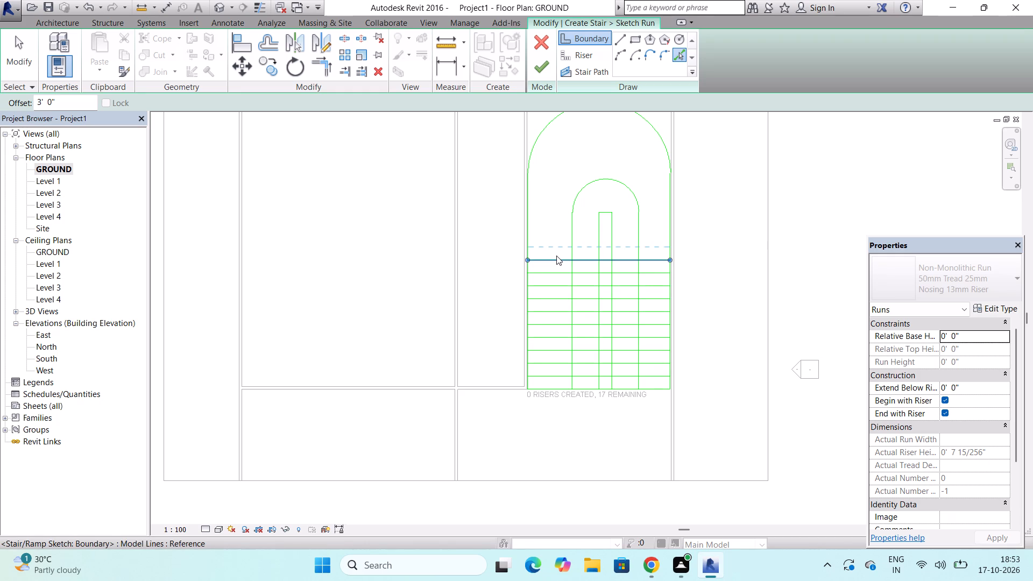
pyautogui.click(556, 260)
pyautogui.click(556, 246)
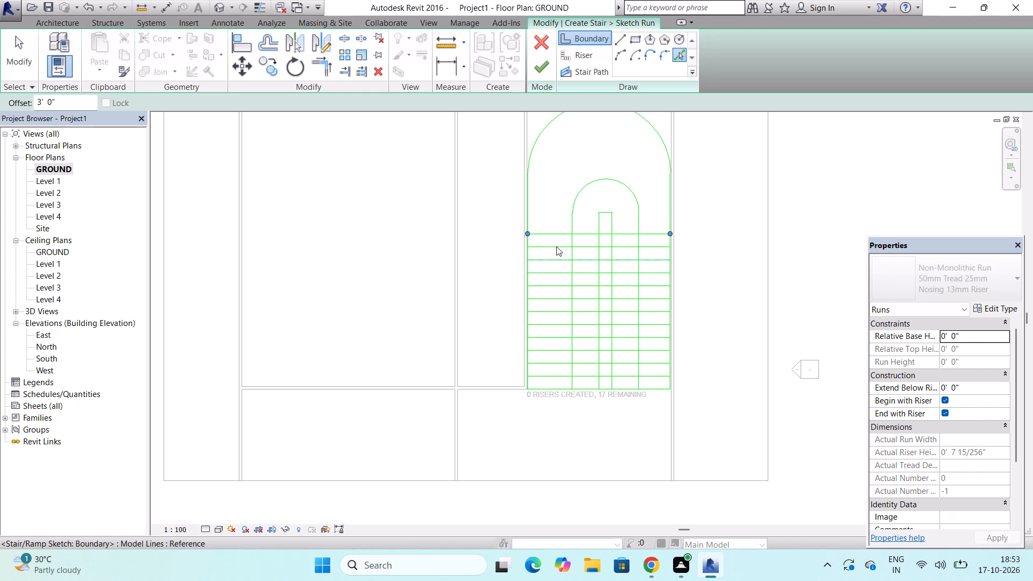
pyautogui.click(556, 232)
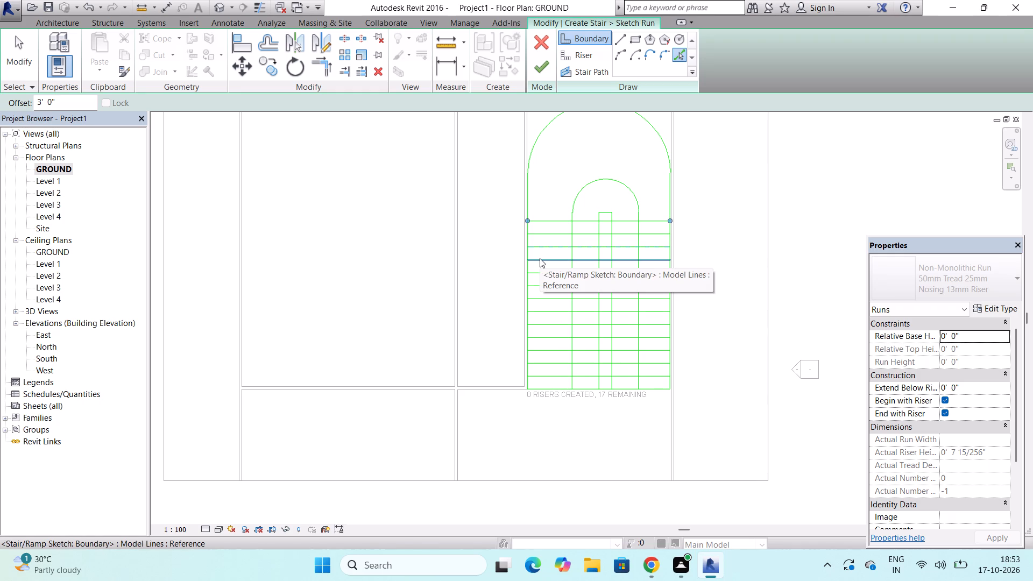
pyautogui.press('Escape')
pyautogui.press('Escape')
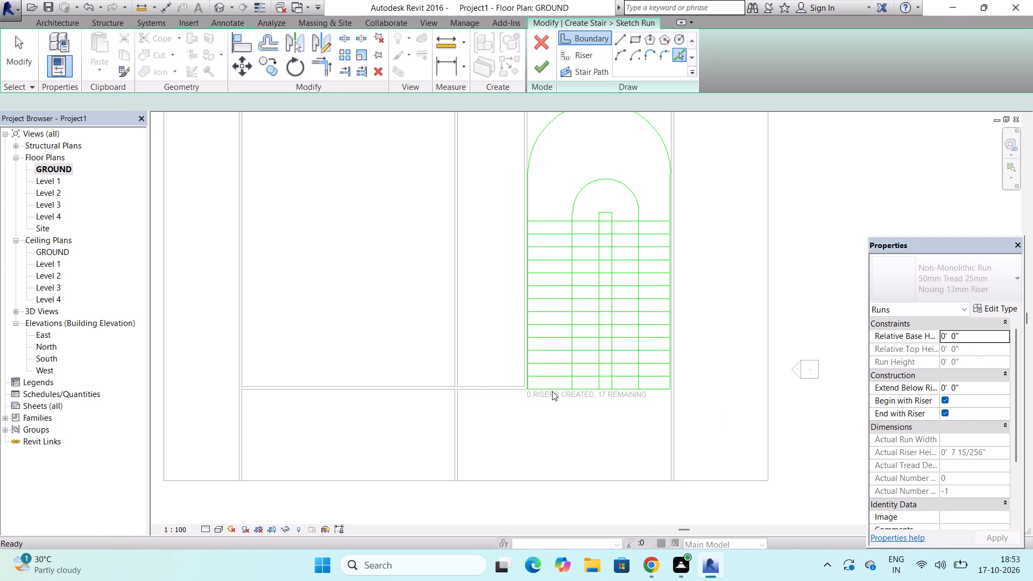
pyautogui.press('Escape')
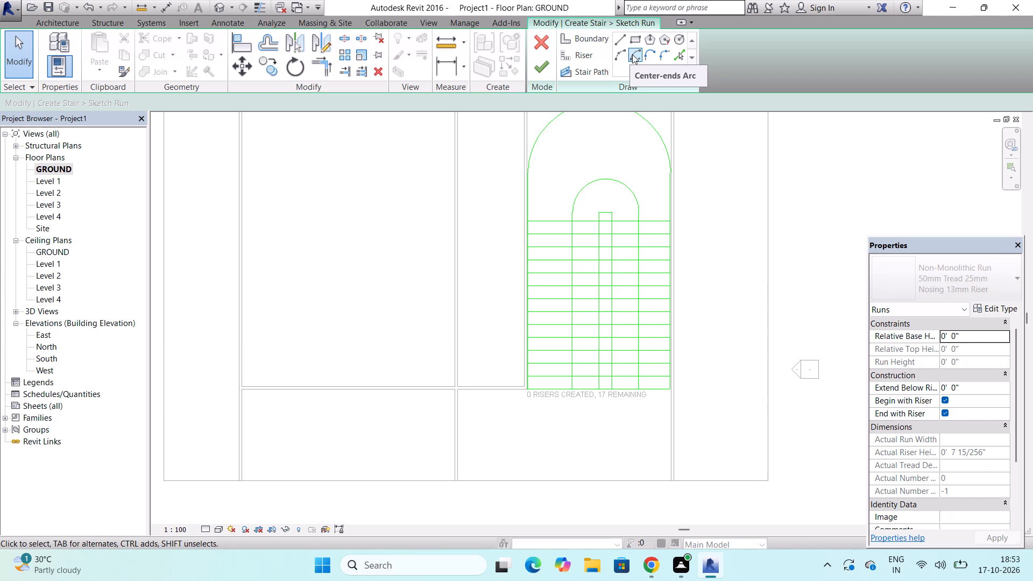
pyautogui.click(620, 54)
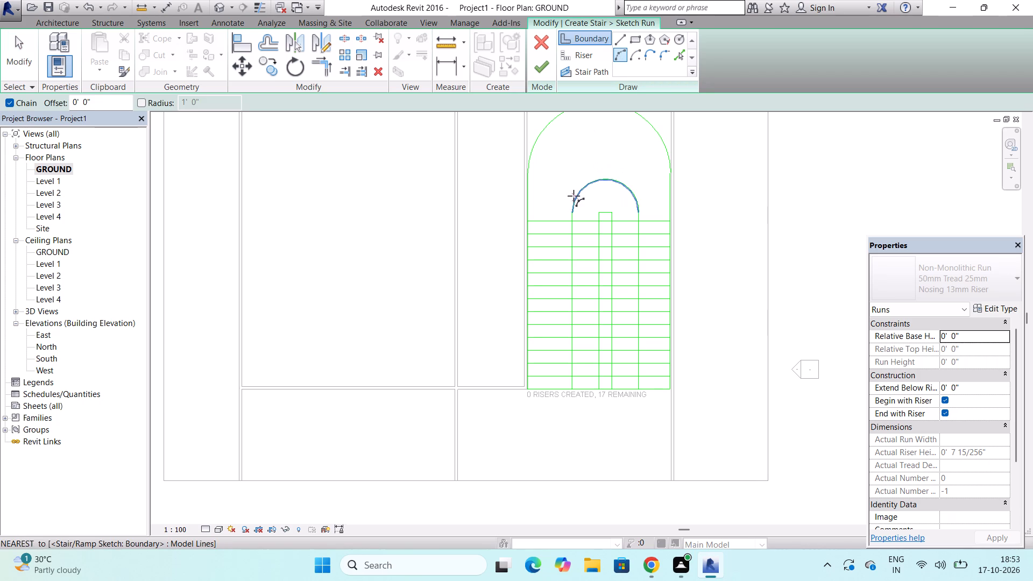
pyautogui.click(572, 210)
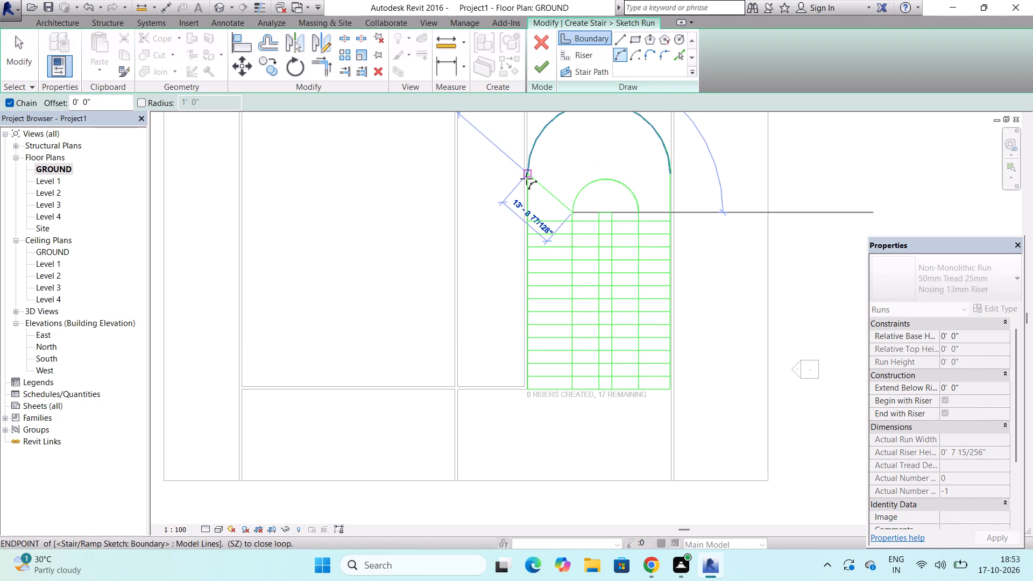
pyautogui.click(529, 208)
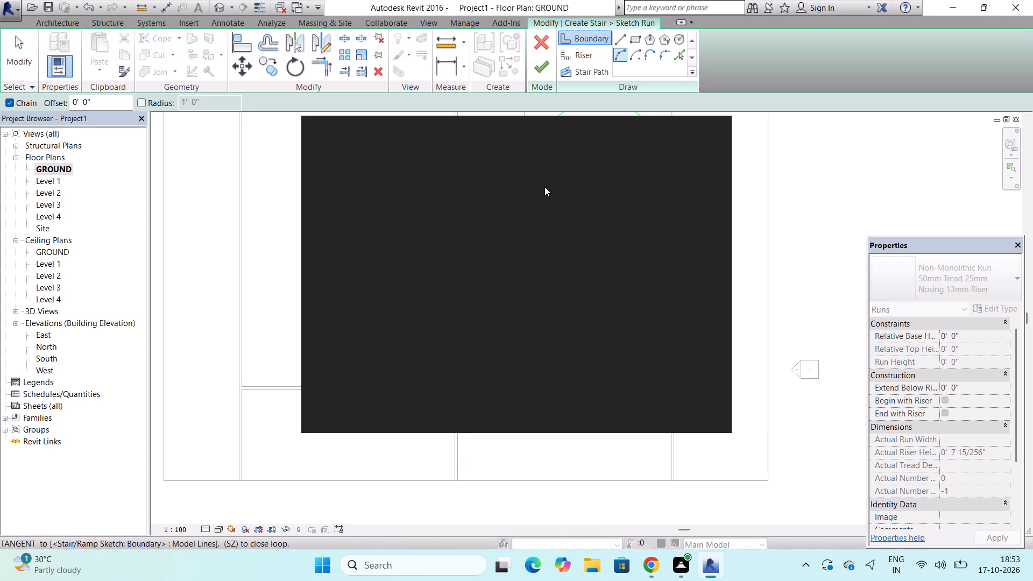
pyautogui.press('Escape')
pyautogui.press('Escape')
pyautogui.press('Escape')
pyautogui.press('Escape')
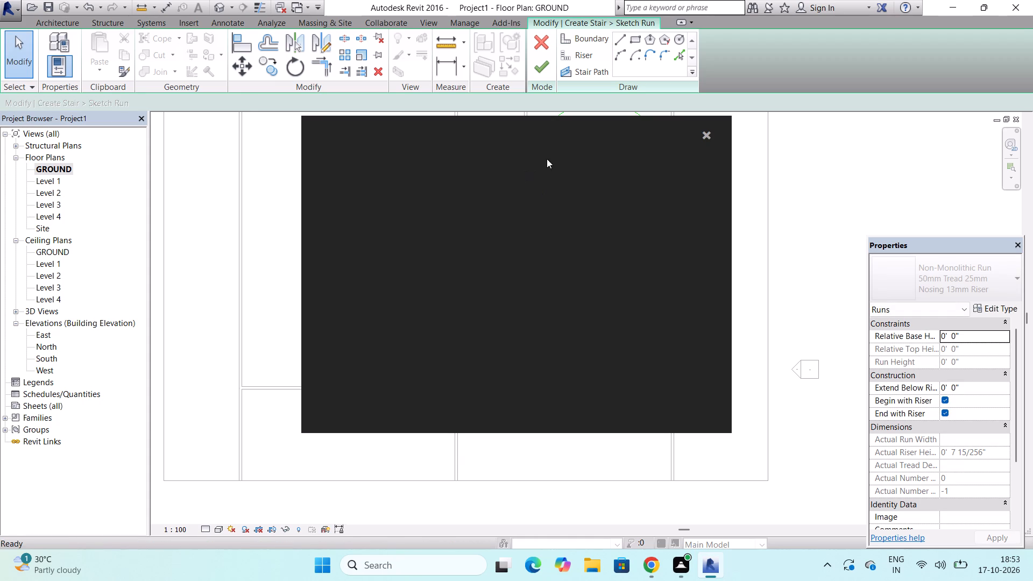
# Draw a boundary arc of about 6' 11" radius from the inner half circle's west end to the stair's west boundary line.
pyautogui.click(706, 132)
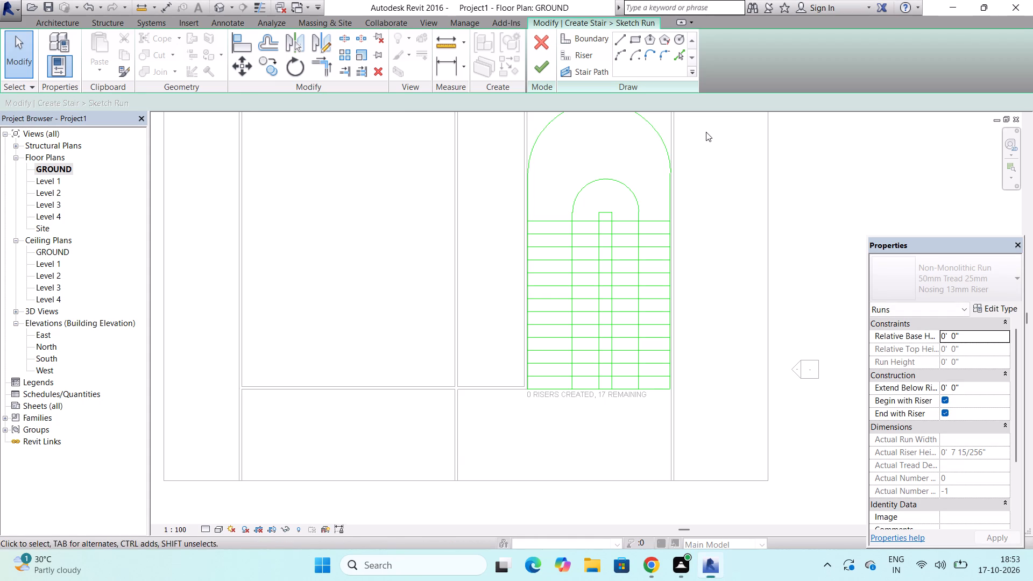
pyautogui.click(622, 53)
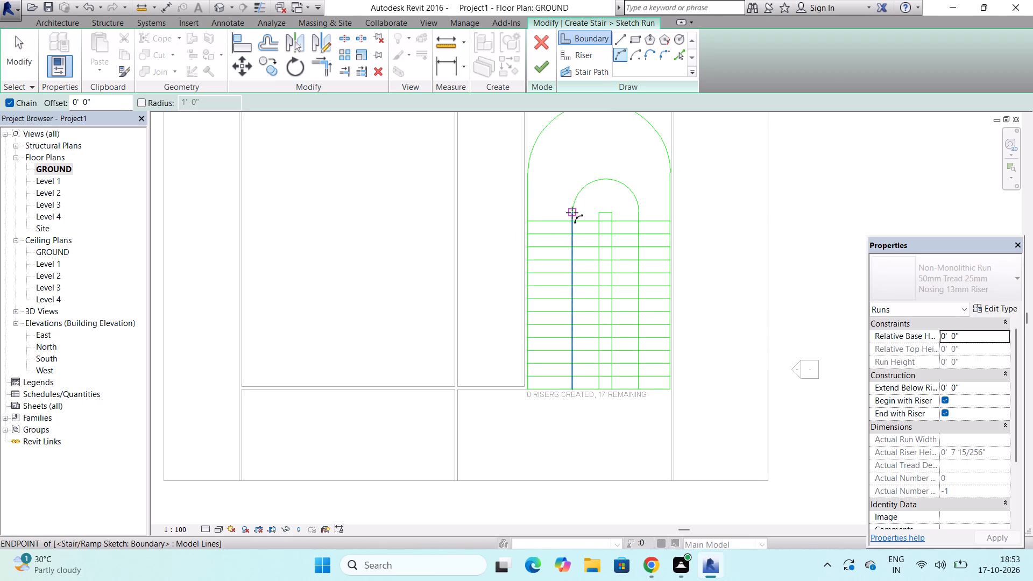
pyautogui.click(572, 212)
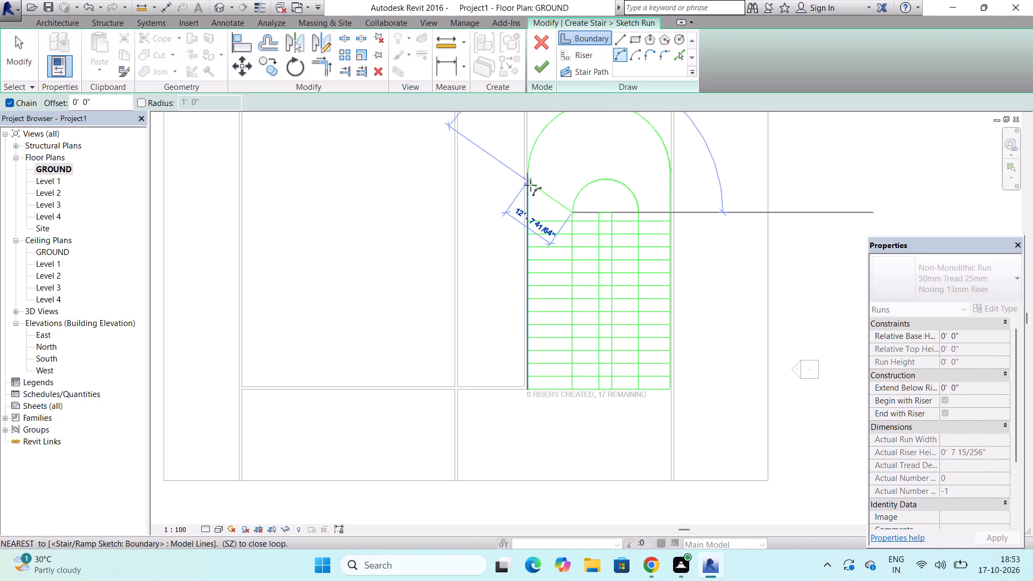
pyautogui.click(529, 189)
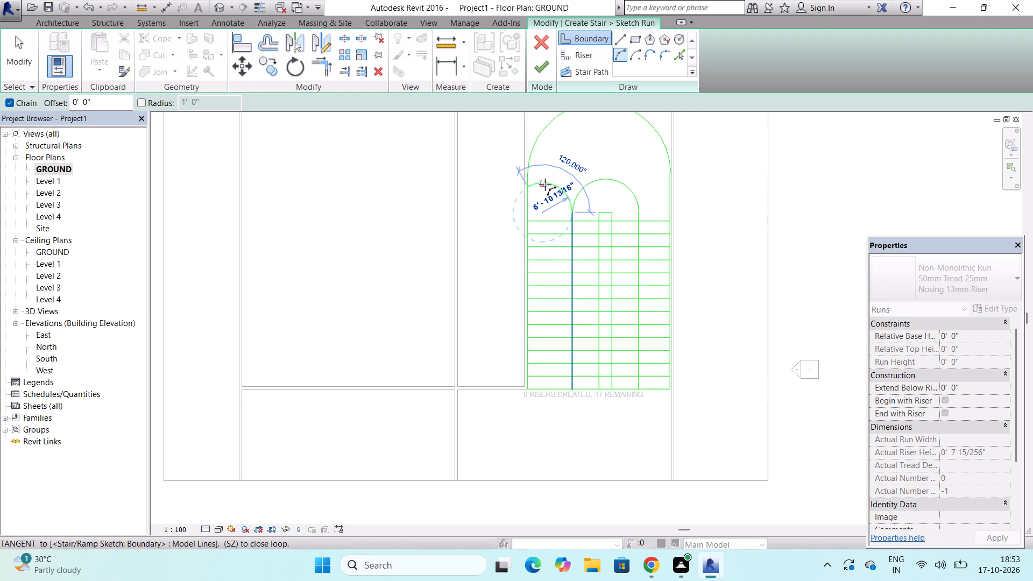
pyautogui.click(547, 182)
# Draw a second boundary arc of about 10' 7" radius from the inner half circle's west side to the outer arch's west side.
pyautogui.scroll(3, 589, 139)
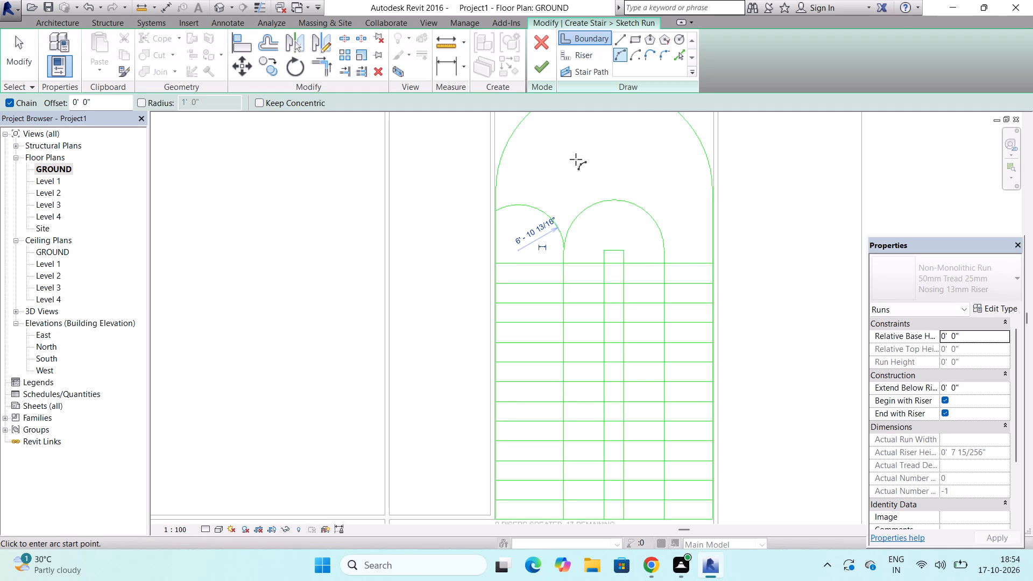
pyautogui.click(571, 222)
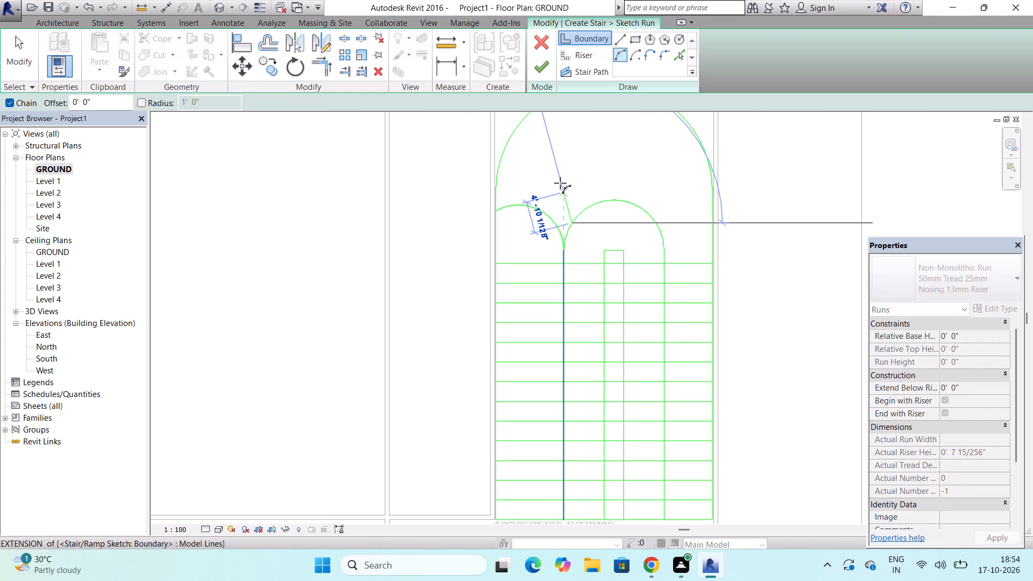
pyautogui.click(499, 151)
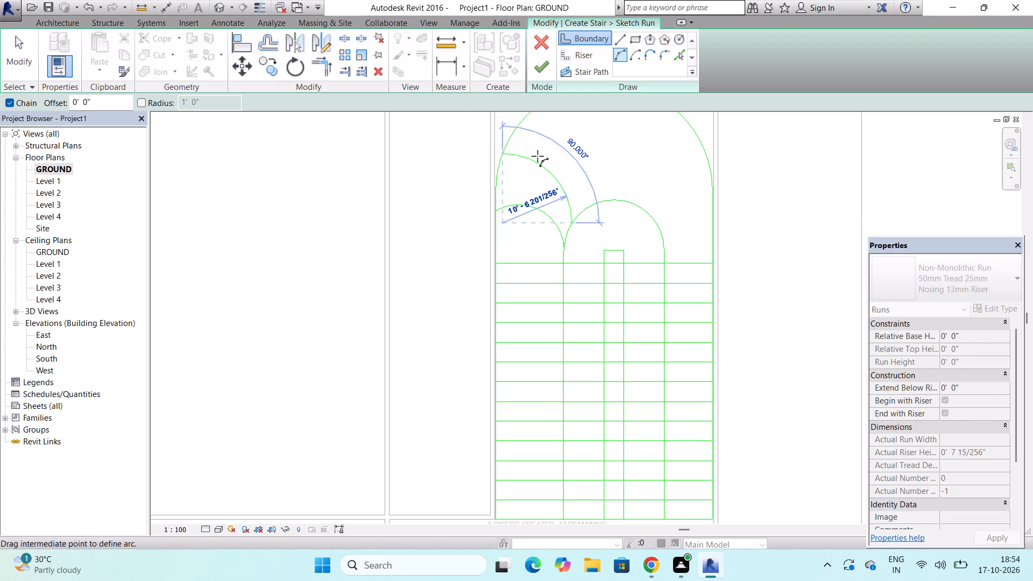
pyautogui.click(539, 157)
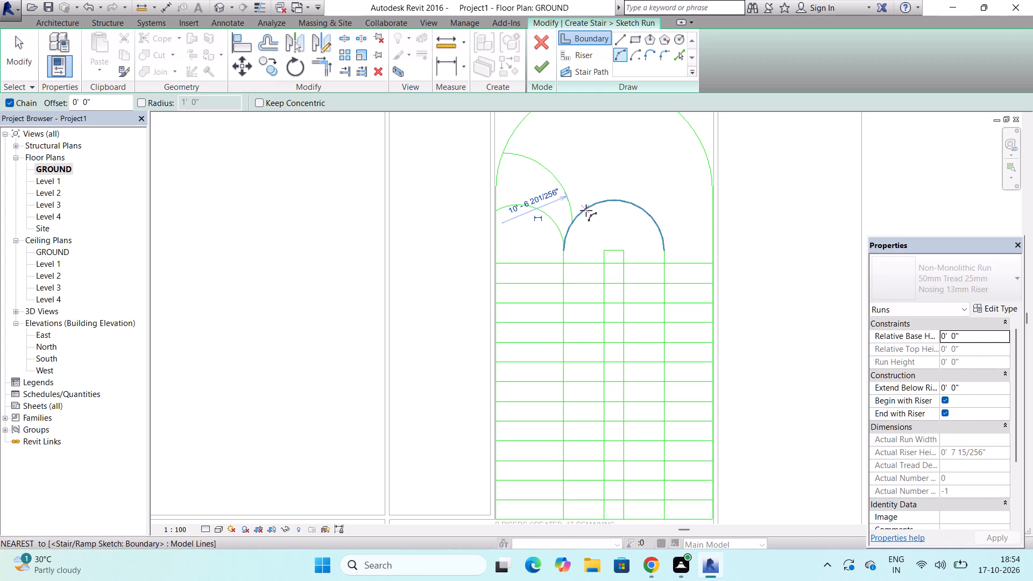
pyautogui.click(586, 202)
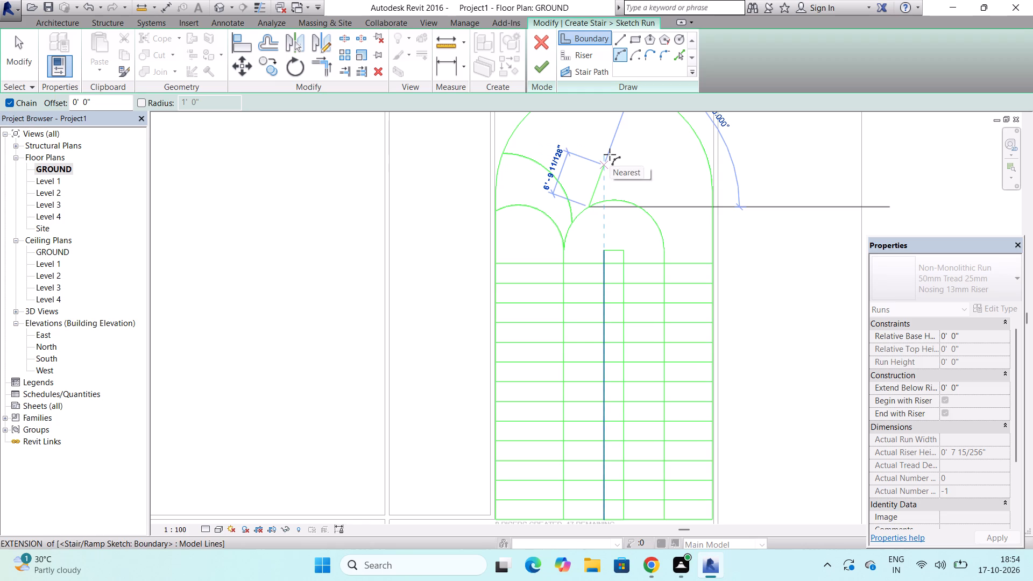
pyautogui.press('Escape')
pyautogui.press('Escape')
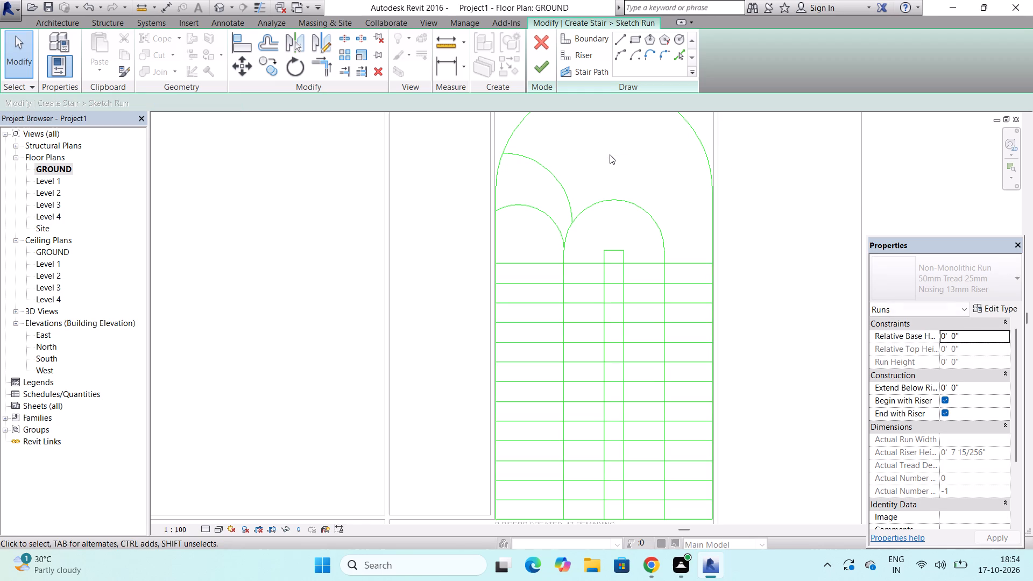
# Shorten the three northernmost horizontal tread lines to 16' 6" by moving their east ends to the narrow rectangle's west edge.
pyautogui.scroll(-5, 610, 154)
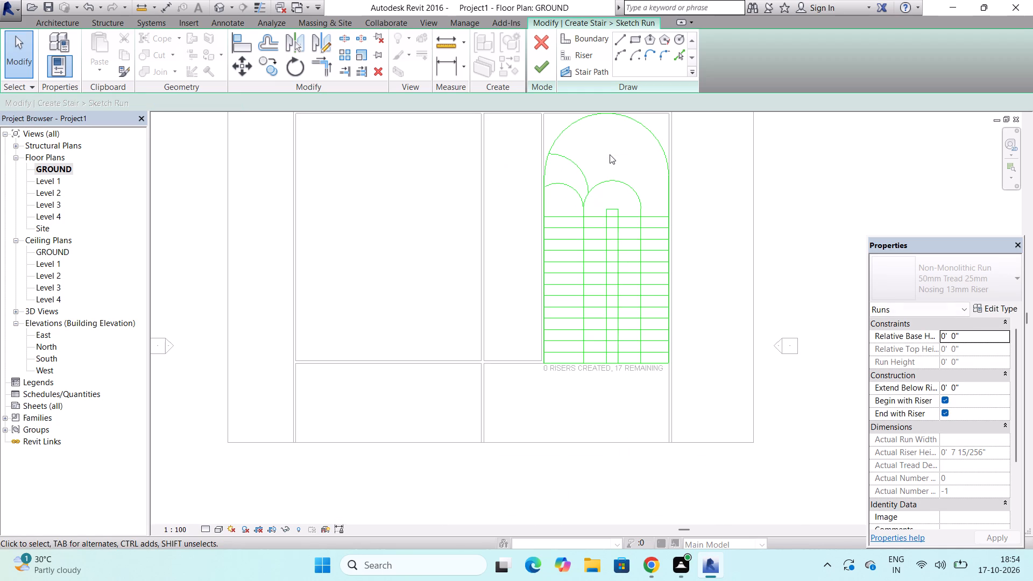
pyautogui.scroll(4, 610, 221)
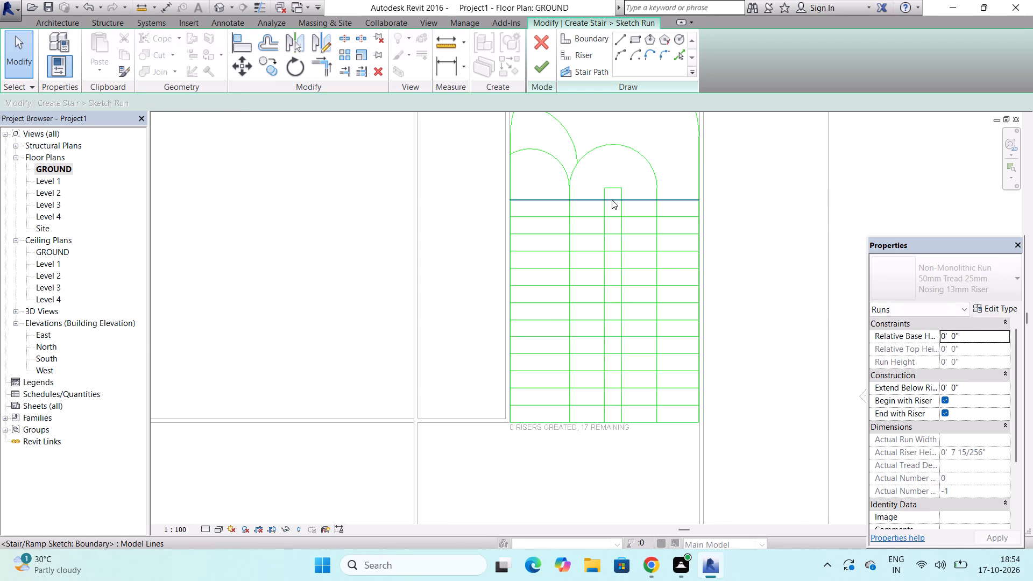
pyautogui.click(612, 199)
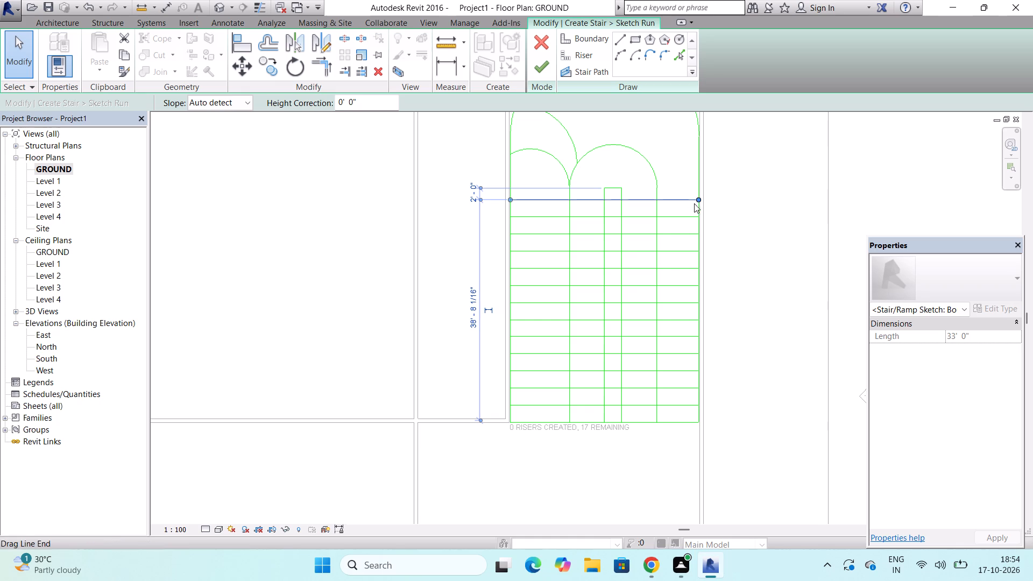
pyautogui.moveTo(698, 197); pyautogui.dragTo(643, 203)
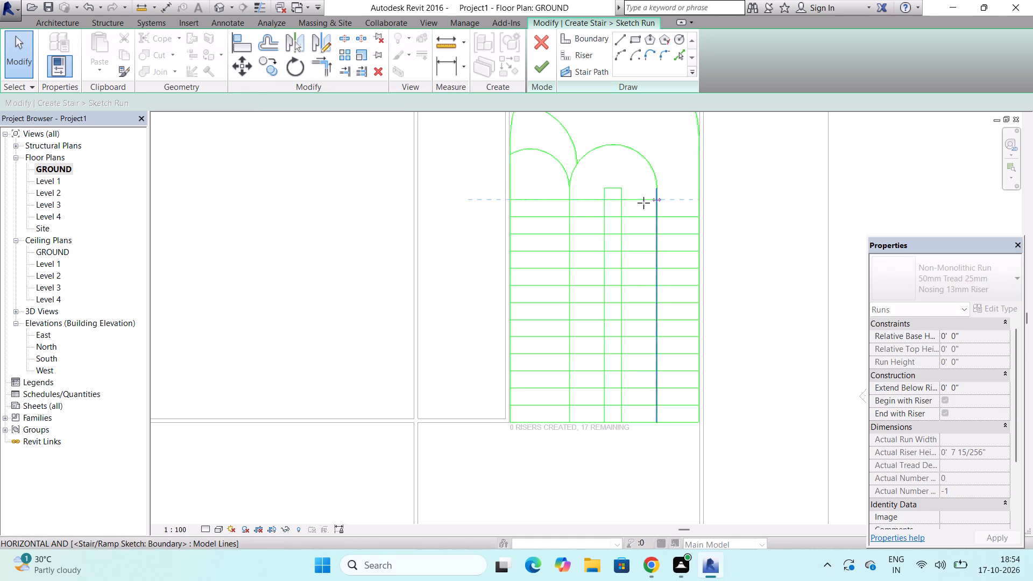
pyautogui.moveTo(643, 203); pyautogui.dragTo(602, 202)
pyautogui.click(612, 217)
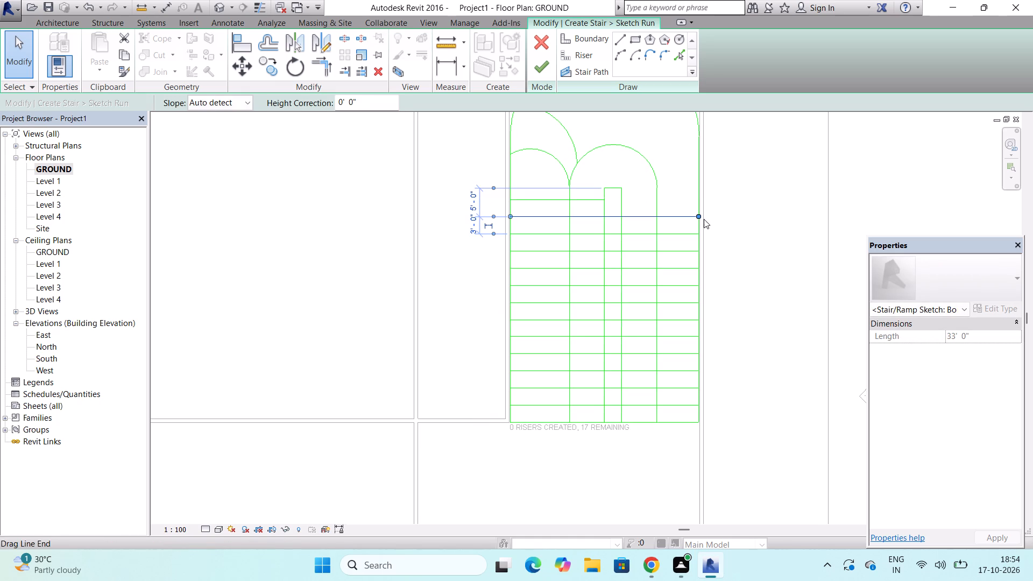
pyautogui.moveTo(698, 214); pyautogui.dragTo(609, 218)
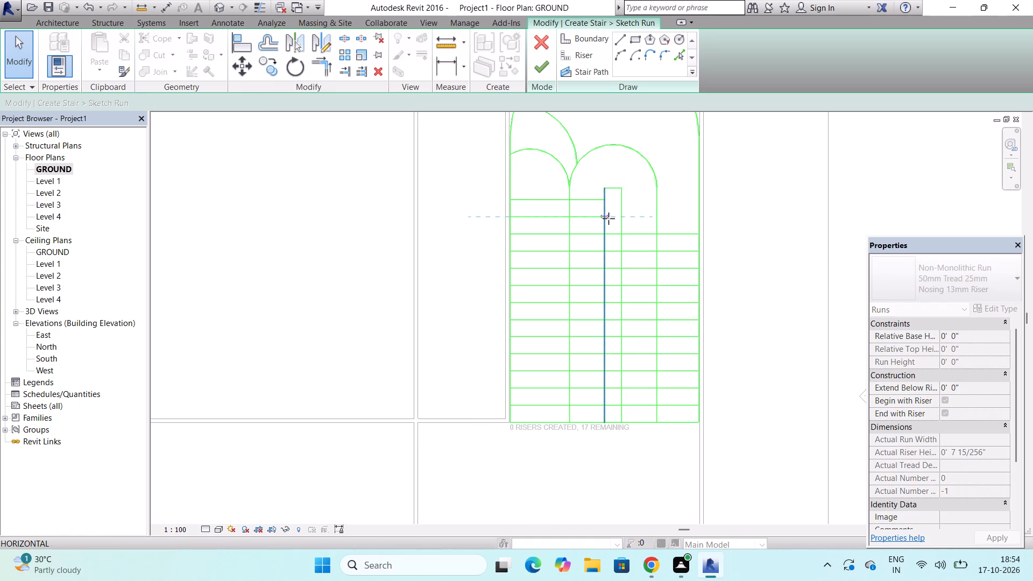
pyautogui.moveTo(609, 218); pyautogui.dragTo(605, 217)
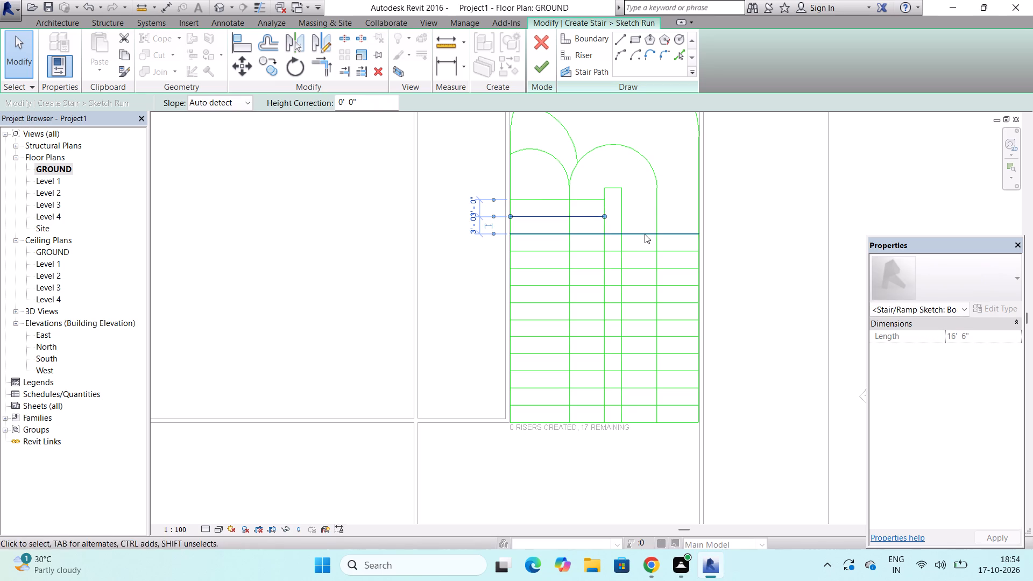
pyautogui.click(654, 231)
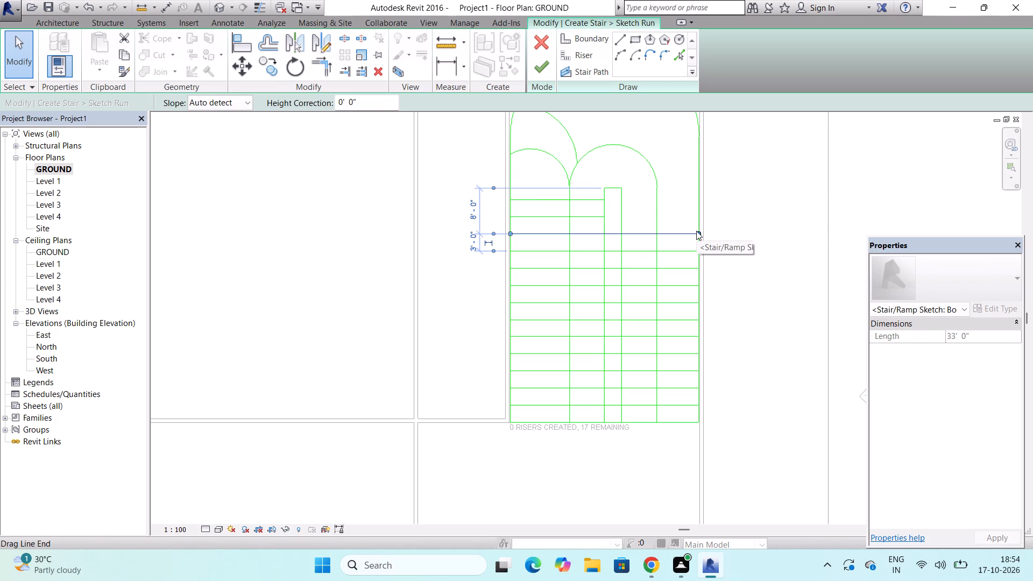
pyautogui.moveTo(697, 233); pyautogui.dragTo(596, 235)
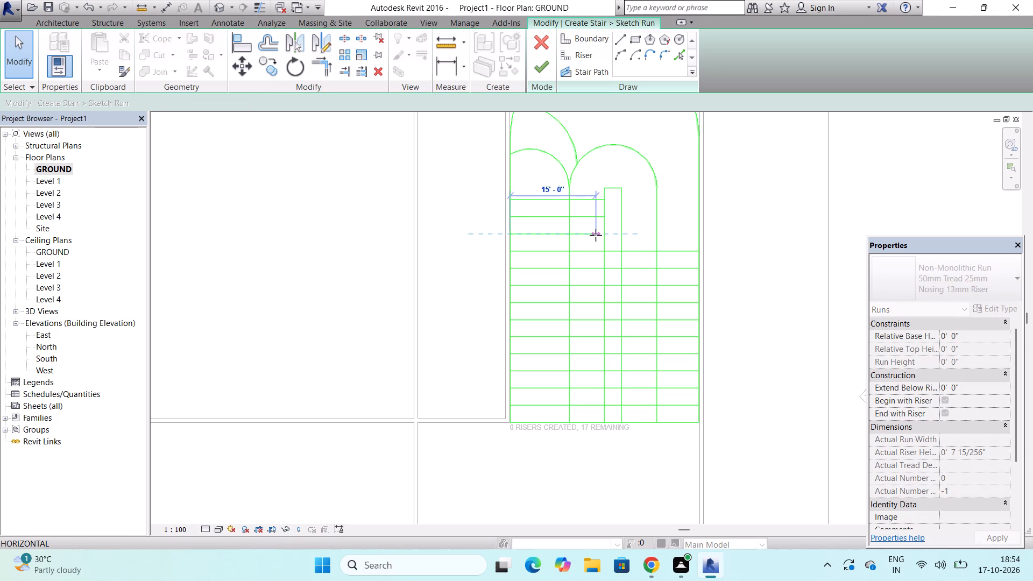
pyautogui.moveTo(596, 235); pyautogui.dragTo(606, 235)
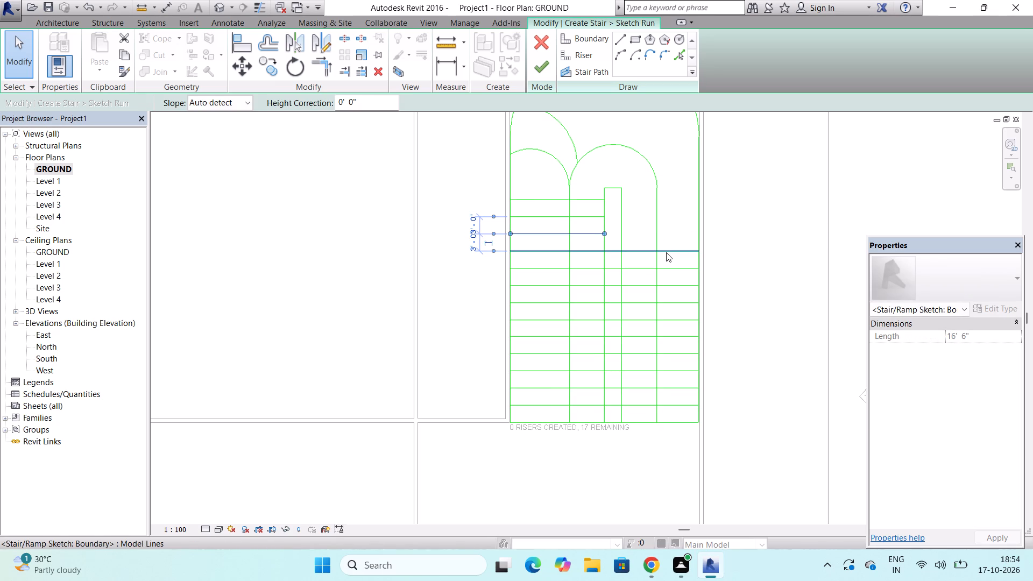
# Shorten the fourth, fifth and sixth tread lines from the north to 16' 6", ending them at the narrow rectangle's west edge.
pyautogui.click(666, 252)
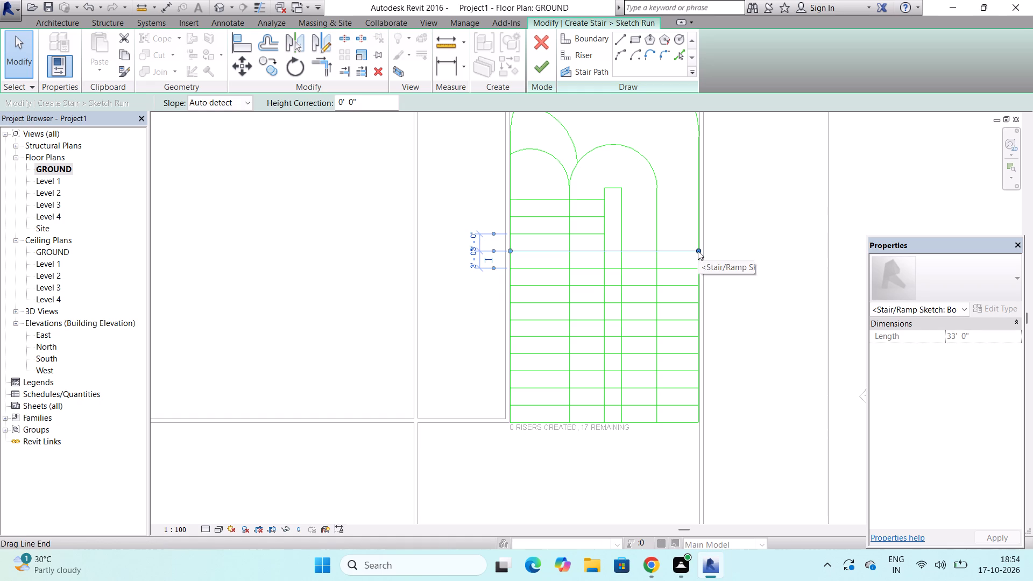
pyautogui.moveTo(698, 251); pyautogui.dragTo(606, 249)
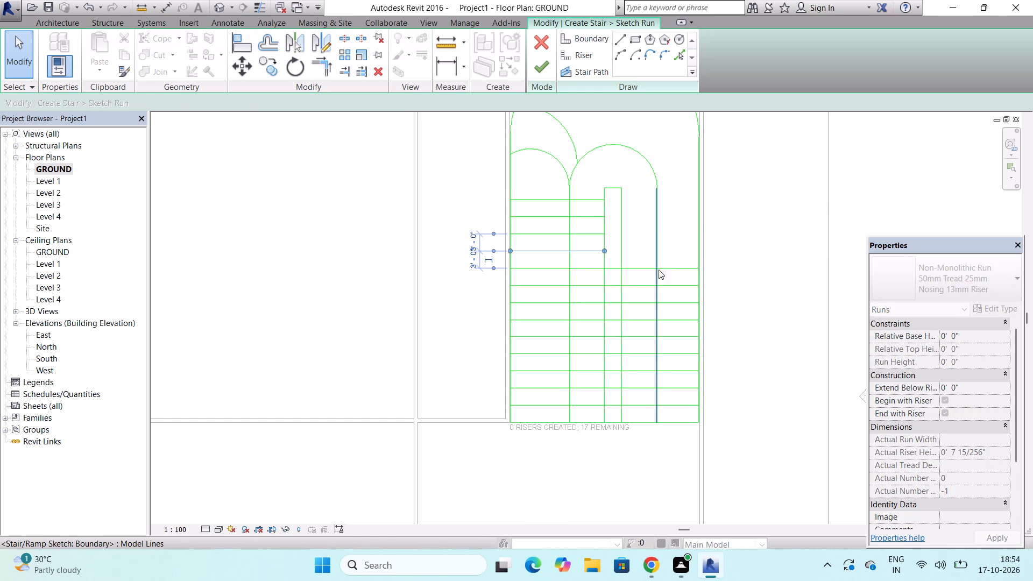
pyautogui.click(661, 266)
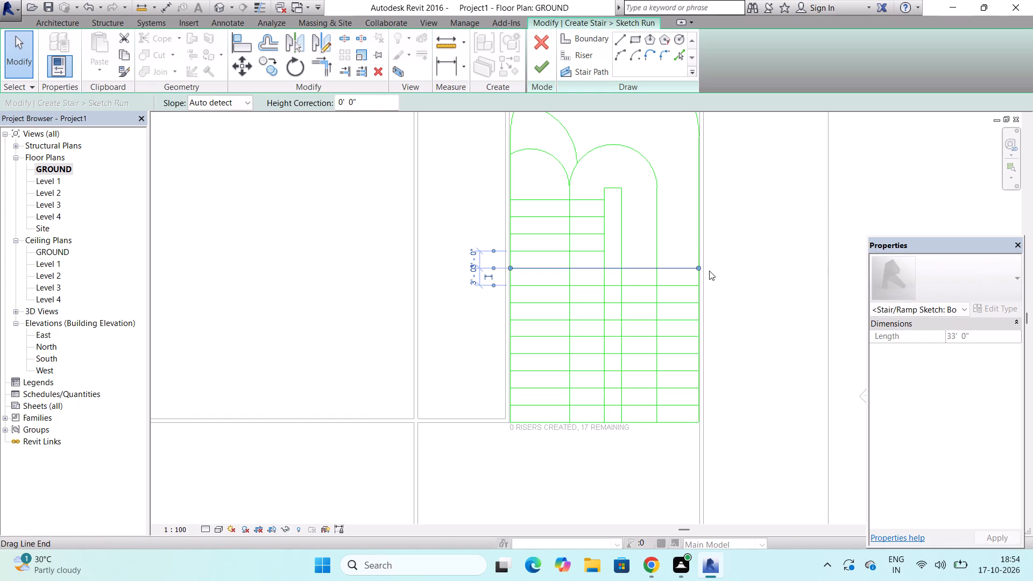
pyautogui.moveTo(698, 268); pyautogui.dragTo(620, 268)
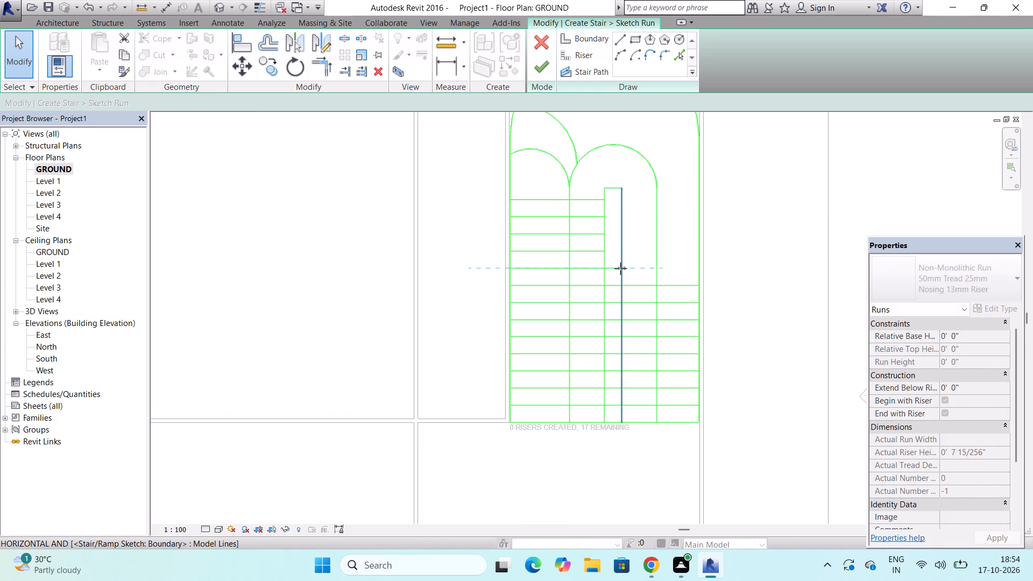
pyautogui.moveTo(620, 268); pyautogui.dragTo(606, 268)
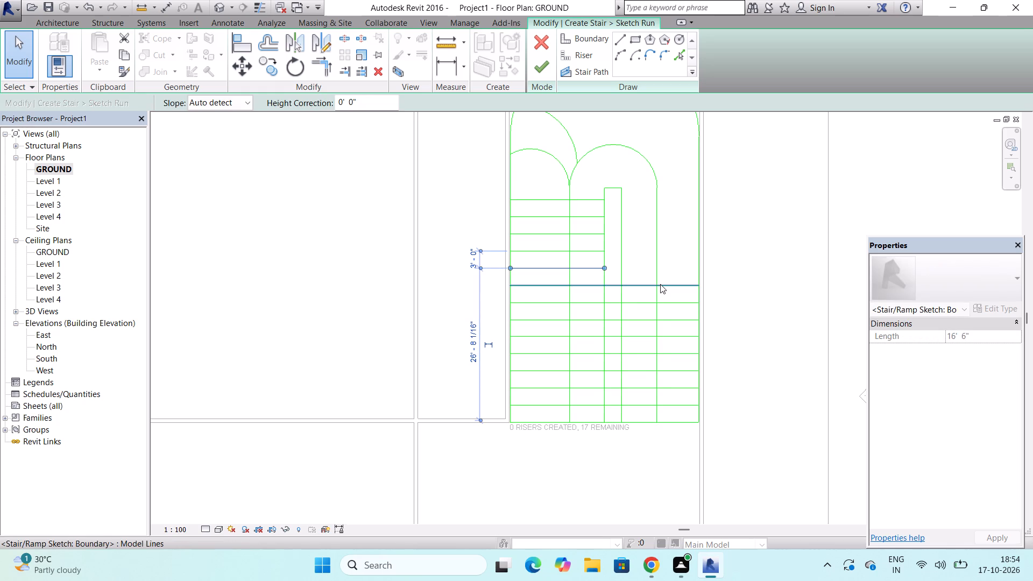
pyautogui.click(660, 284)
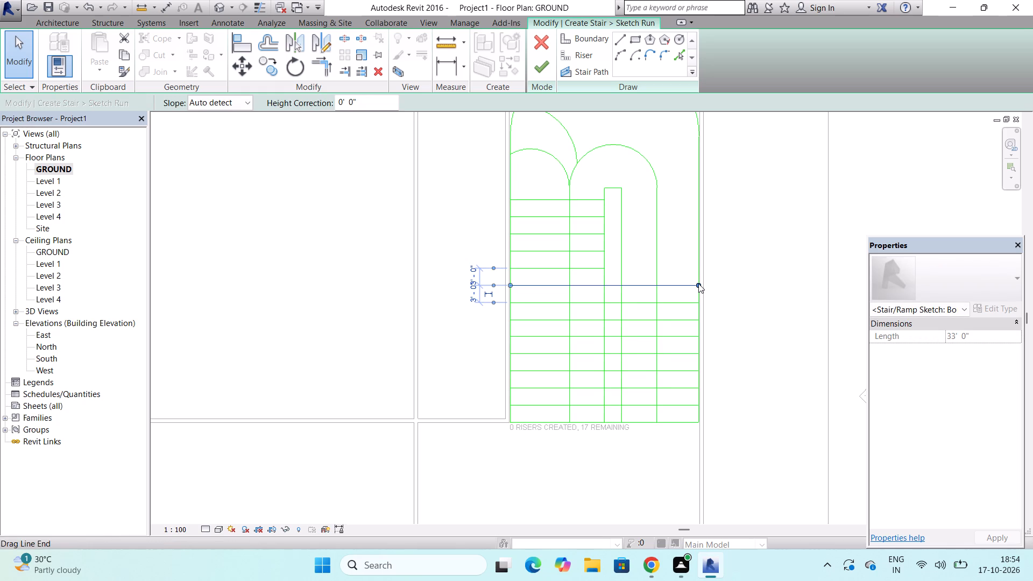
pyautogui.moveTo(698, 284); pyautogui.dragTo(605, 289)
# Shorten the seventh, eighth and ninth tread lines from the north to 16' 6", ending them at the narrow rectangle's west edge.
pyautogui.click(667, 301)
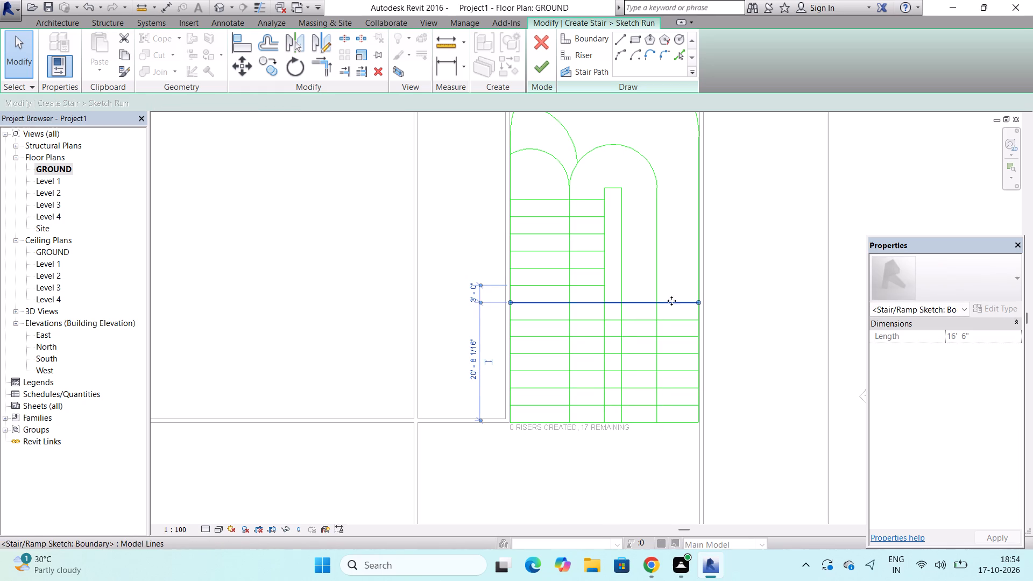
pyautogui.moveTo(699, 302); pyautogui.dragTo(638, 296)
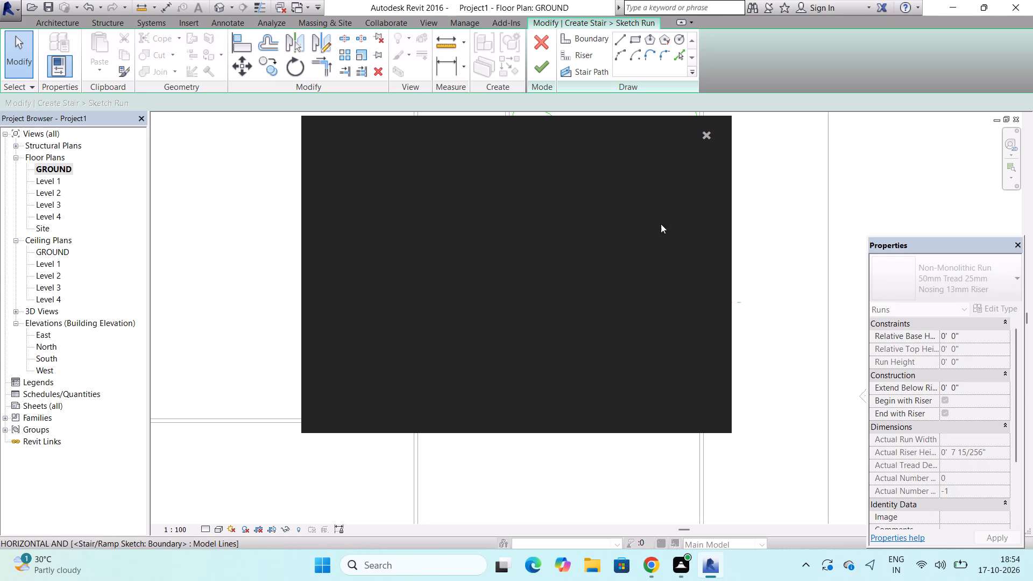
pyautogui.click(708, 134)
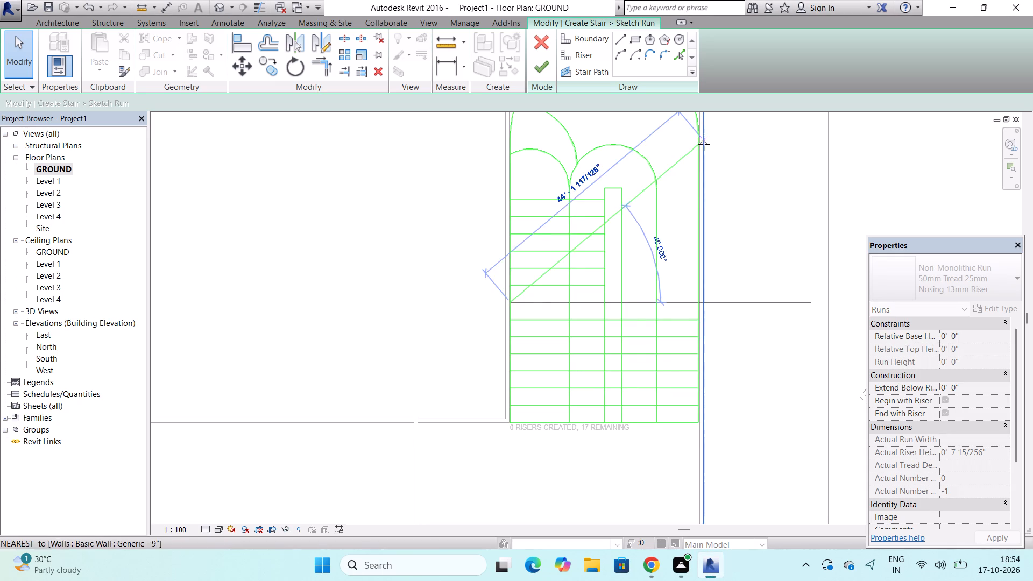
pyautogui.click(603, 301)
pyautogui.click(617, 316)
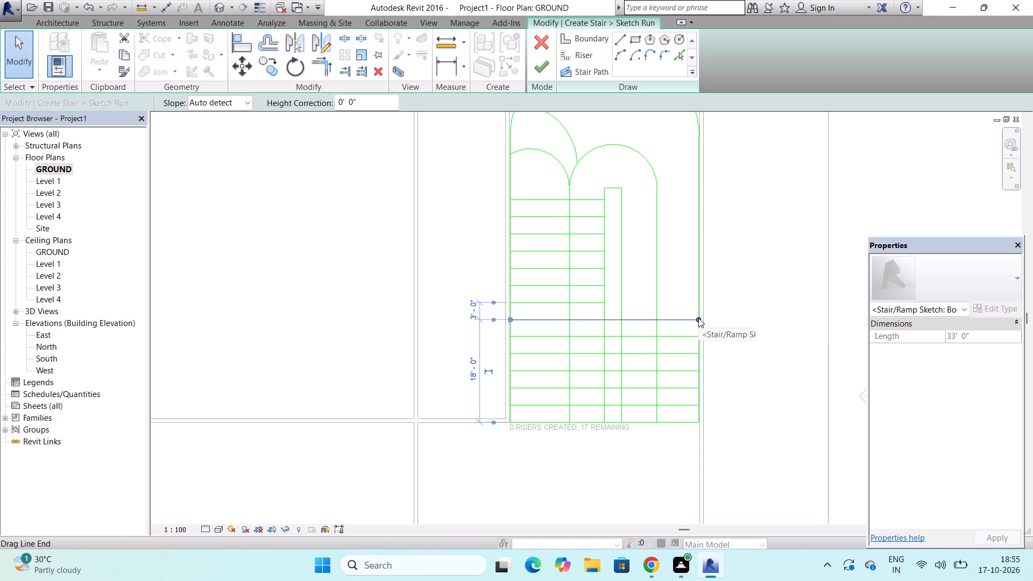
pyautogui.moveTo(698, 318); pyautogui.dragTo(604, 318)
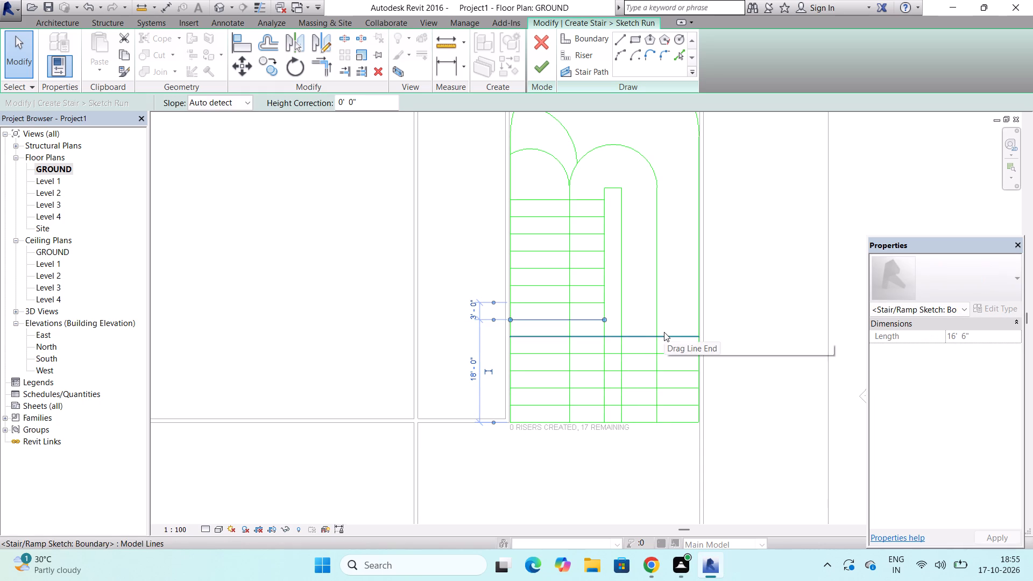
pyautogui.click(664, 332)
pyautogui.moveTo(698, 337); pyautogui.dragTo(651, 336)
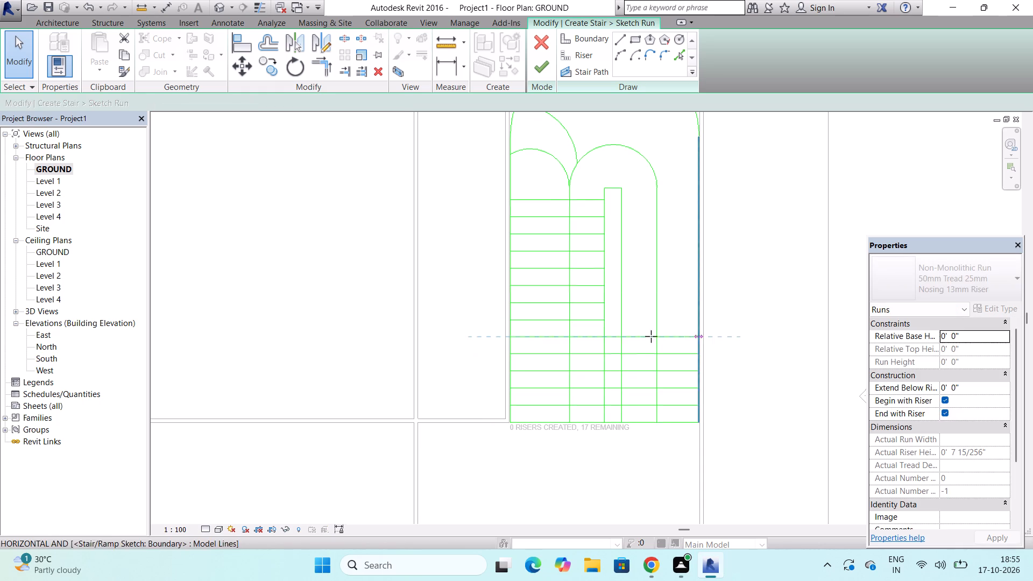
pyautogui.moveTo(651, 336); pyautogui.dragTo(606, 339)
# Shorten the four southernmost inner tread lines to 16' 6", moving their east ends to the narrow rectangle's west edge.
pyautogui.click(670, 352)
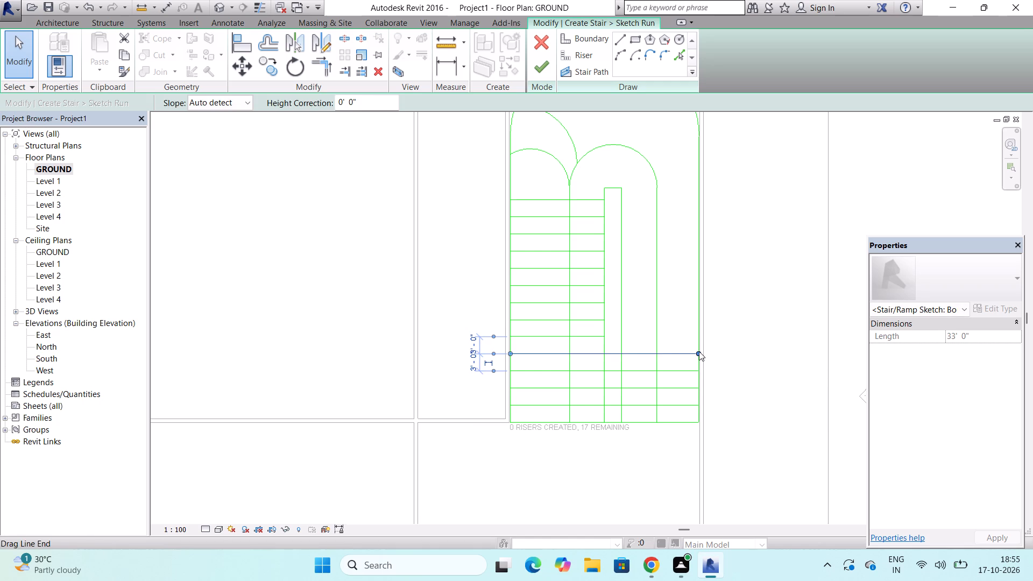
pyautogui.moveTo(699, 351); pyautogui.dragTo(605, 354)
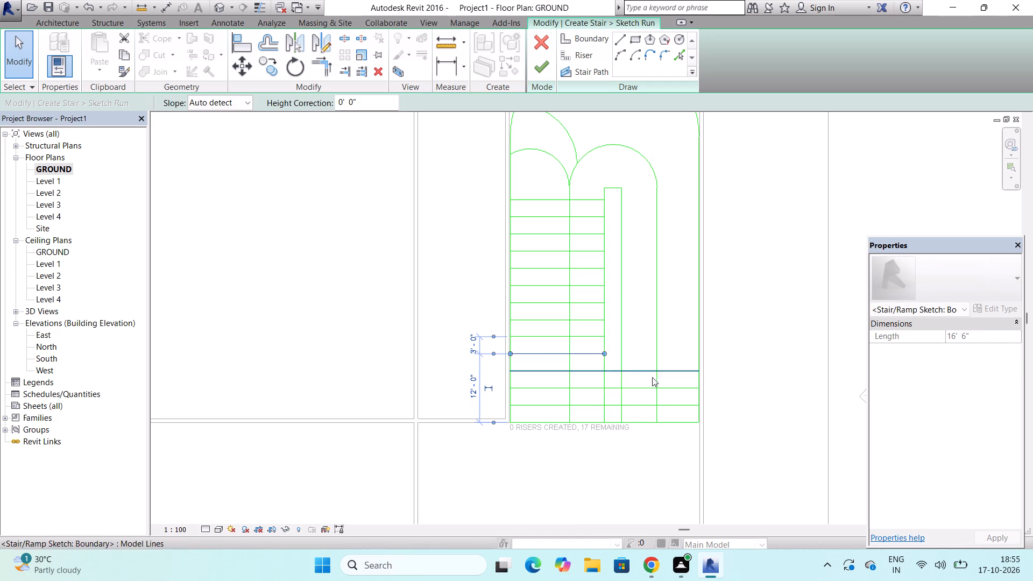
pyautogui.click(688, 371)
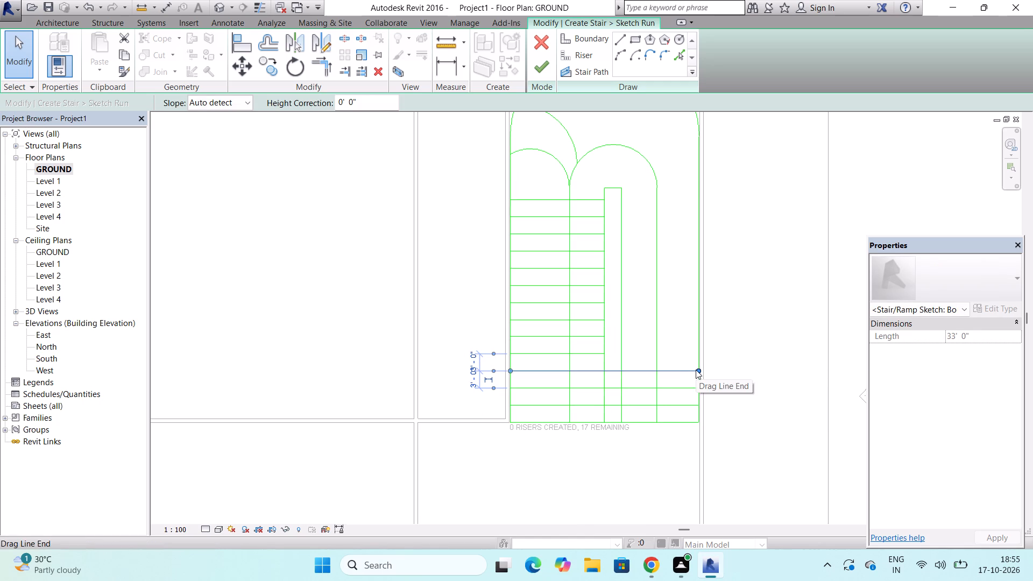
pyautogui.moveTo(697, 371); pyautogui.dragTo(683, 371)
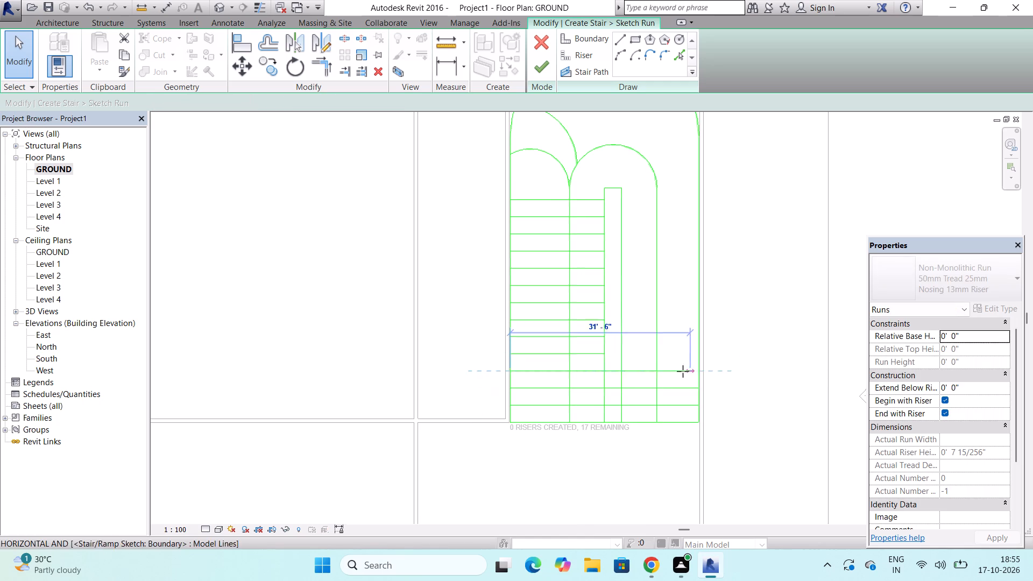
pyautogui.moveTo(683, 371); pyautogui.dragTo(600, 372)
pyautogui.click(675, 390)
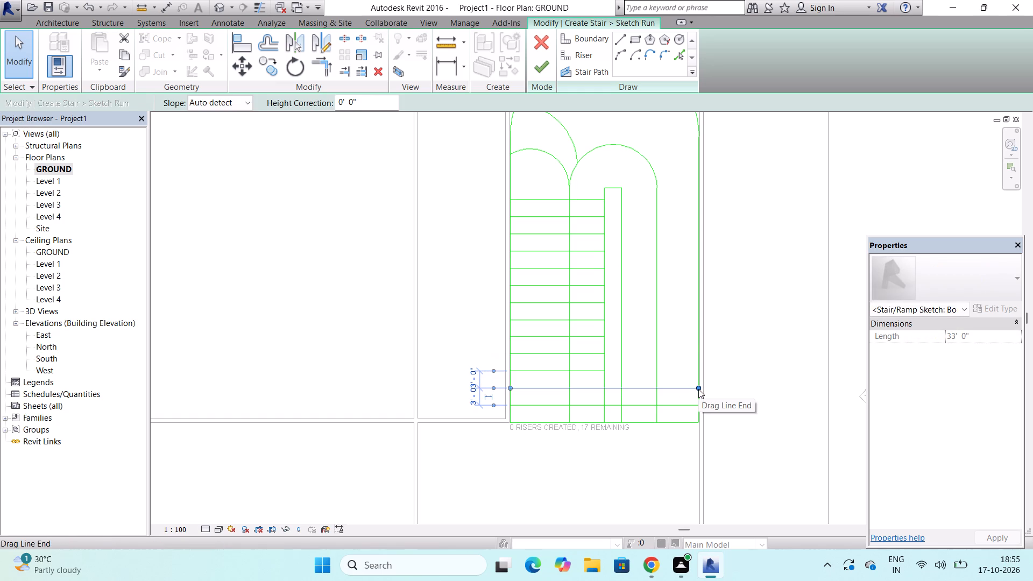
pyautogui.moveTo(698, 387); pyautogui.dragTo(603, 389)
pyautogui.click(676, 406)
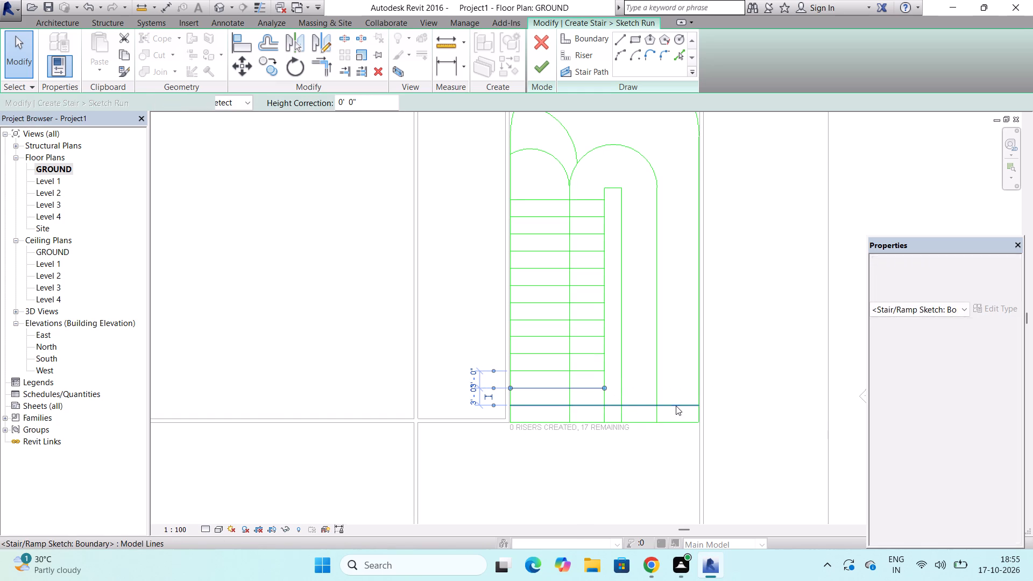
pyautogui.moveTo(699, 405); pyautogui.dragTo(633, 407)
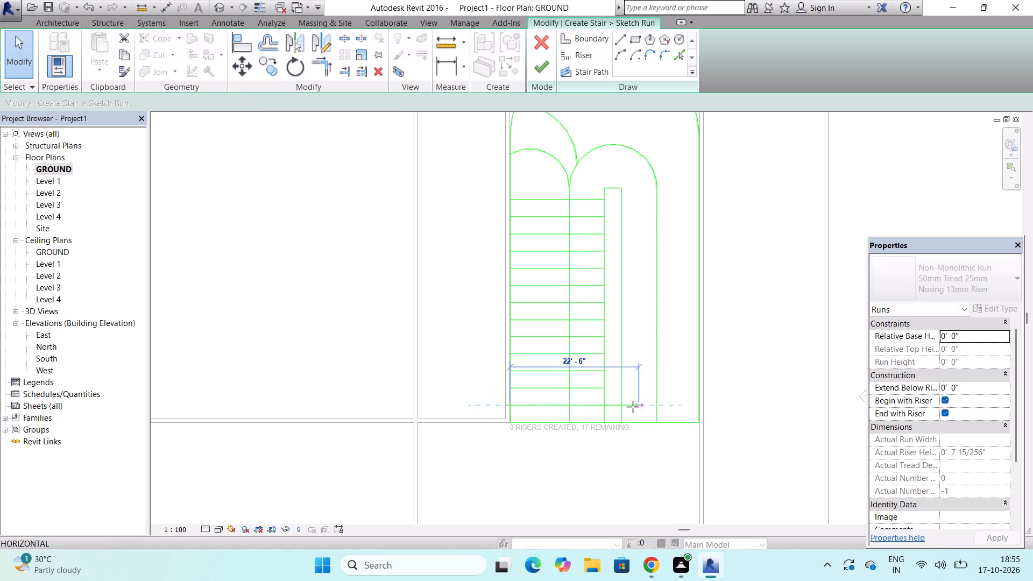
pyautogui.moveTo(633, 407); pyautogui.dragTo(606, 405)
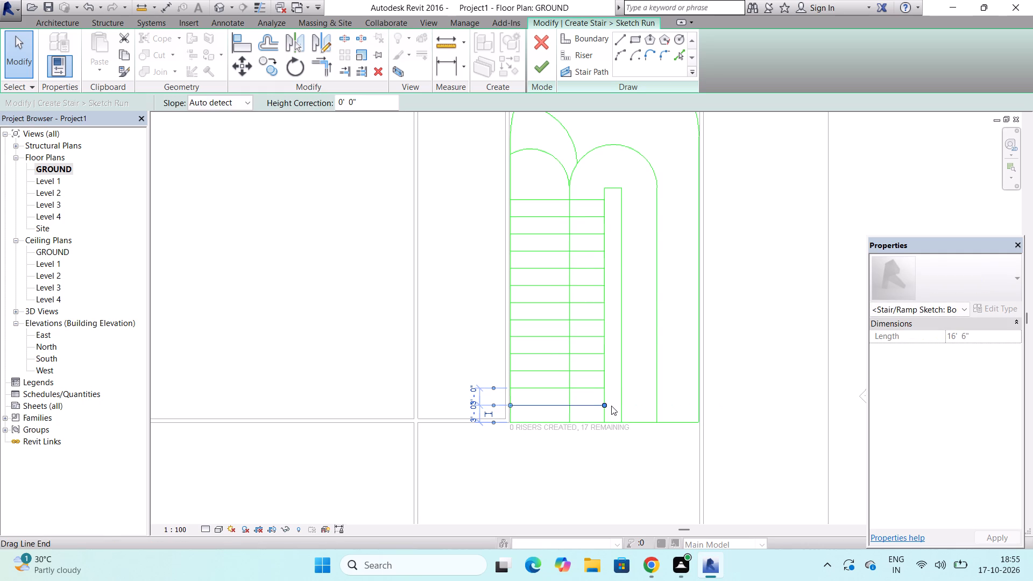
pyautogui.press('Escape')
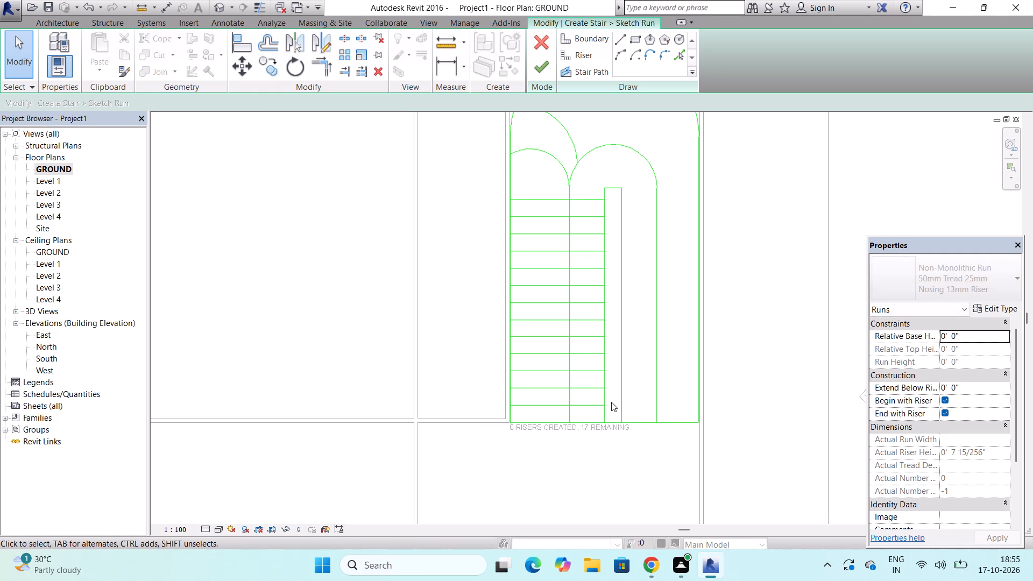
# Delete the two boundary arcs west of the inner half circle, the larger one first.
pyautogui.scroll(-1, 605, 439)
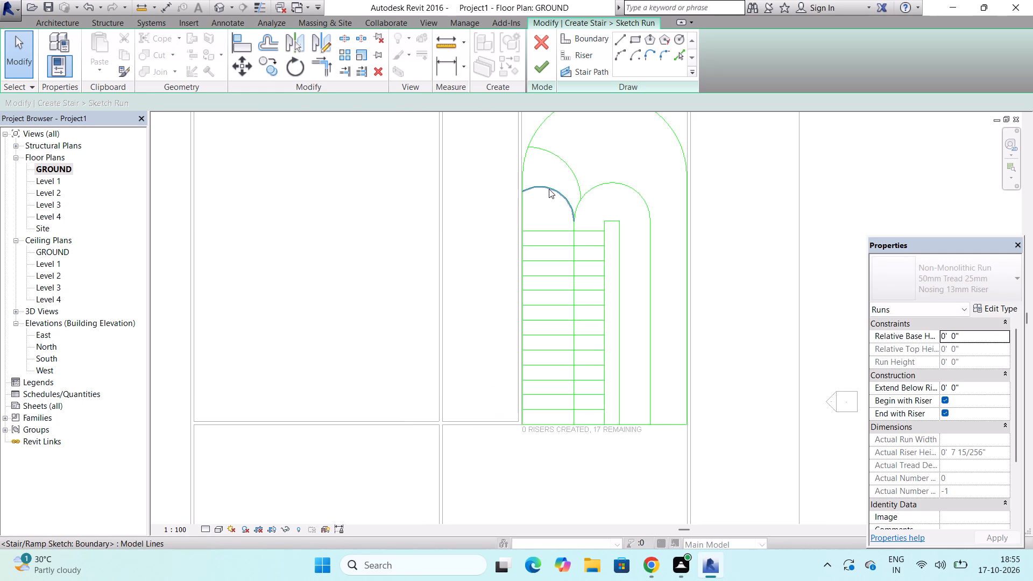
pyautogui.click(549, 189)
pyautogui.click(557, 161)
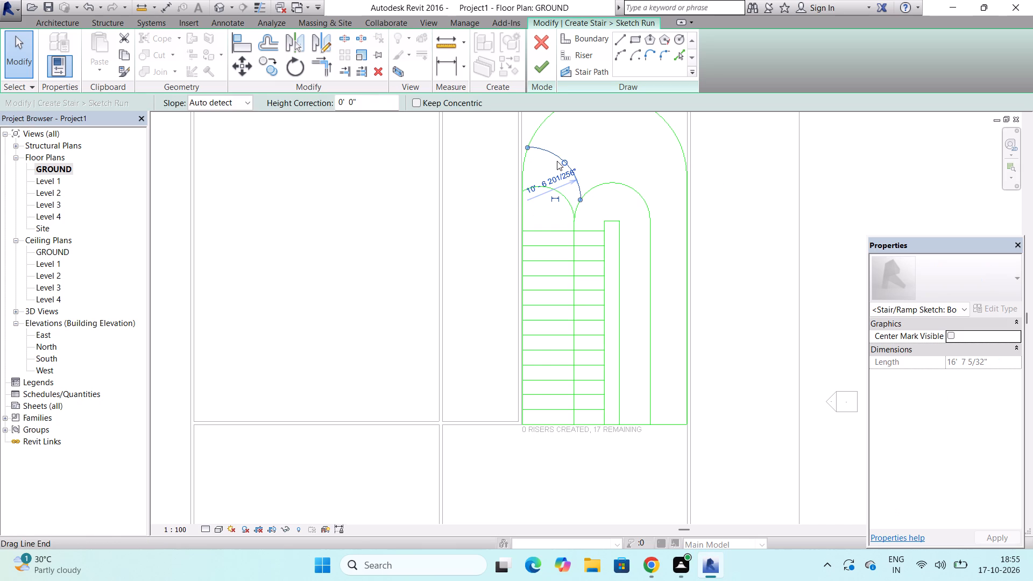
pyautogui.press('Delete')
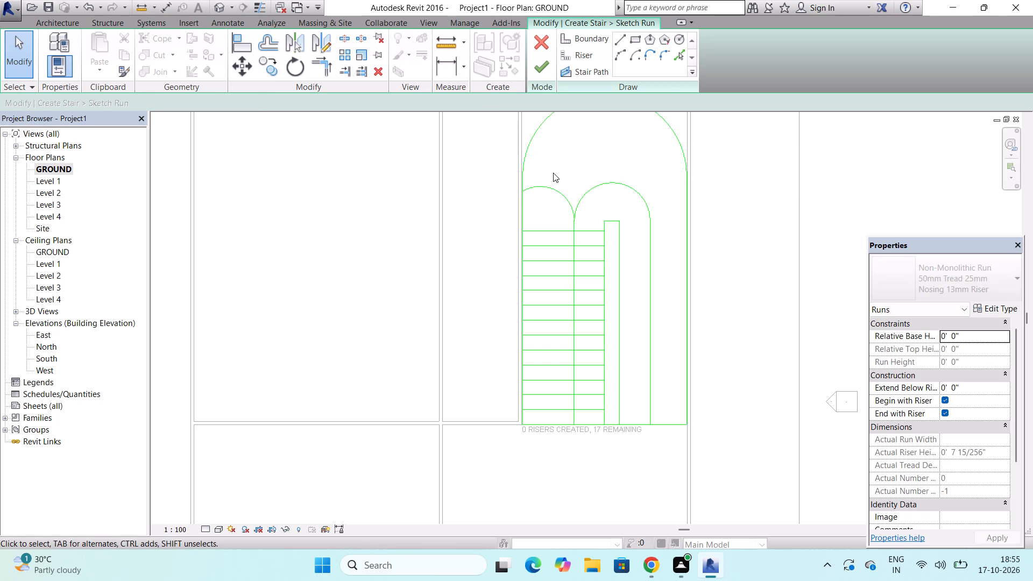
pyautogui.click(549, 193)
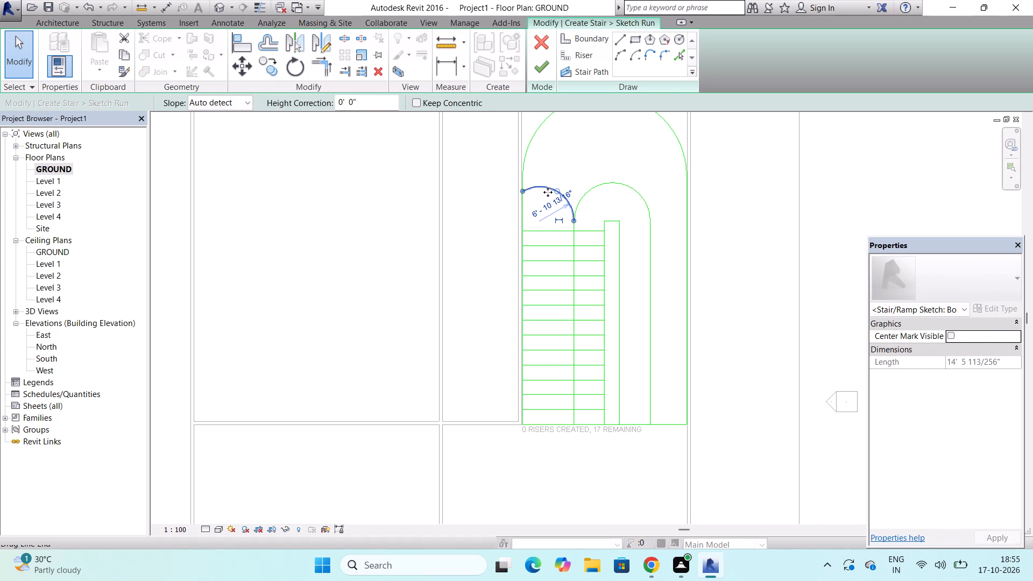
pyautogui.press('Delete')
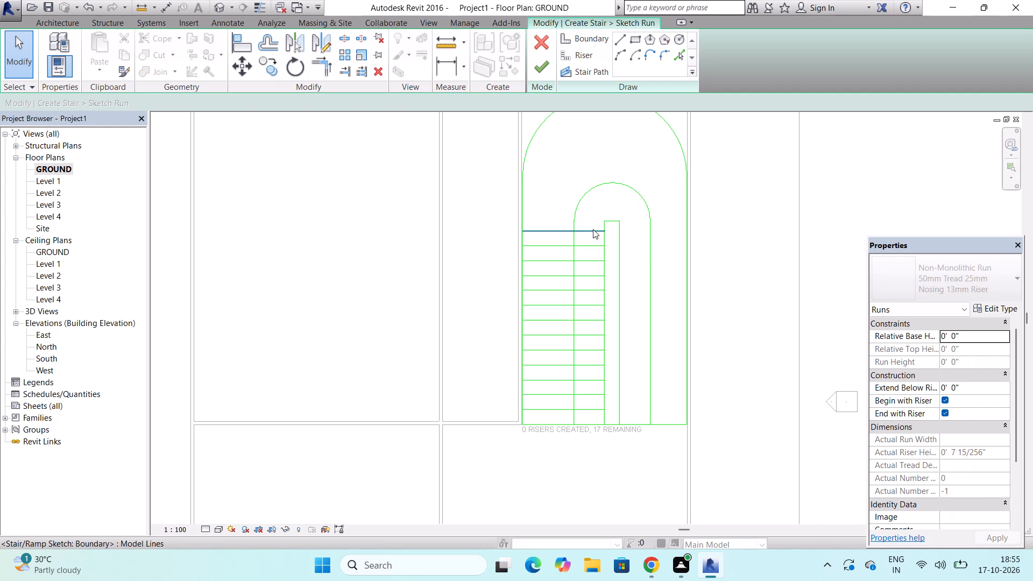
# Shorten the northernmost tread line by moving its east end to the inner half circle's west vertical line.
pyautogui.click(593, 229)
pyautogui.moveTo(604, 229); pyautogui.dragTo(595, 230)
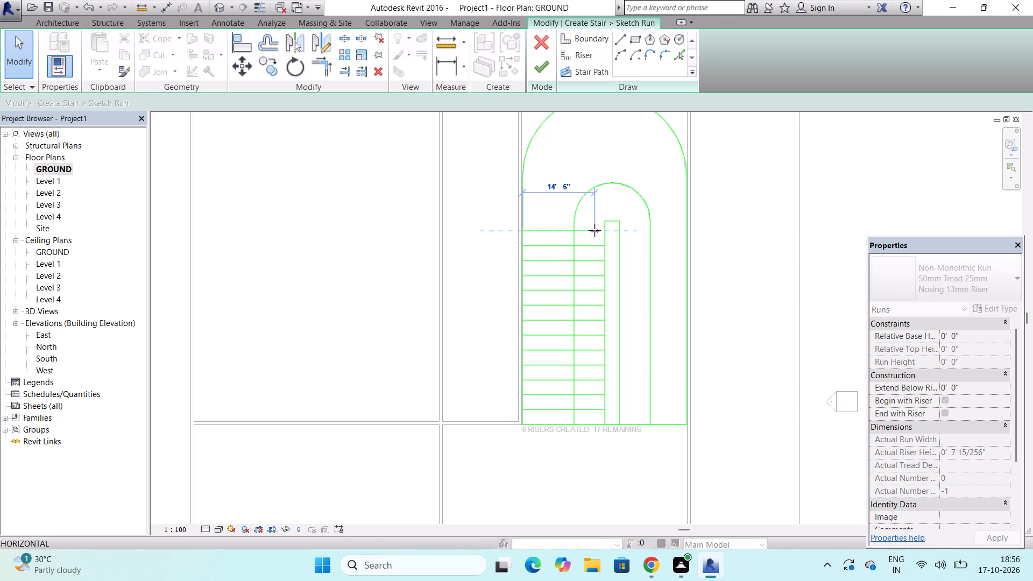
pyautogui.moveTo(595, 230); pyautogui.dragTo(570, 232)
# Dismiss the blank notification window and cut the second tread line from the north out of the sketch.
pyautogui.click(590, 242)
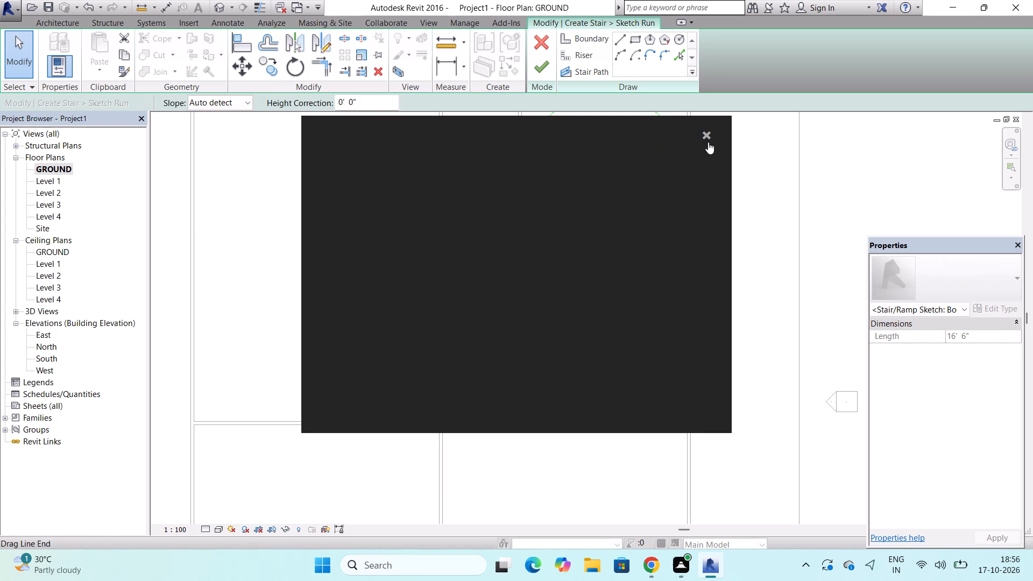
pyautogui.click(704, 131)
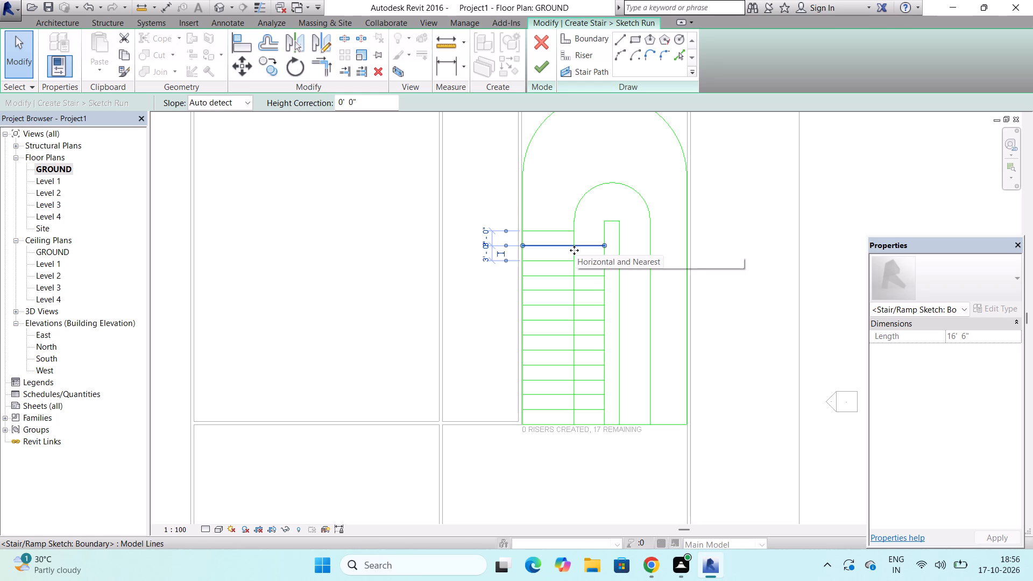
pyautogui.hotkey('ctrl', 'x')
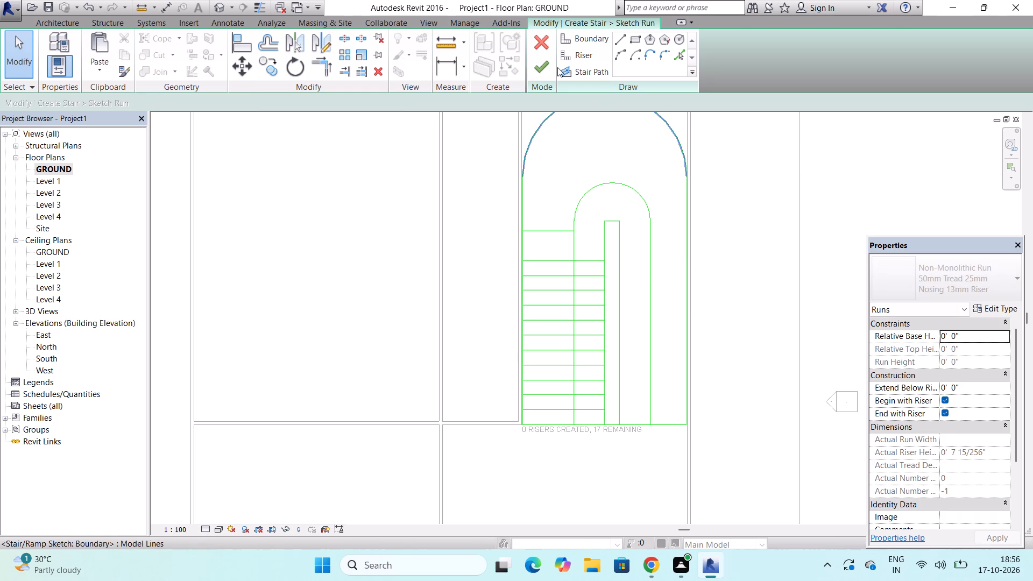
# Try to finish the stair run sketch, and quit sketching to discard the sketched run.
pyautogui.click(536, 67)
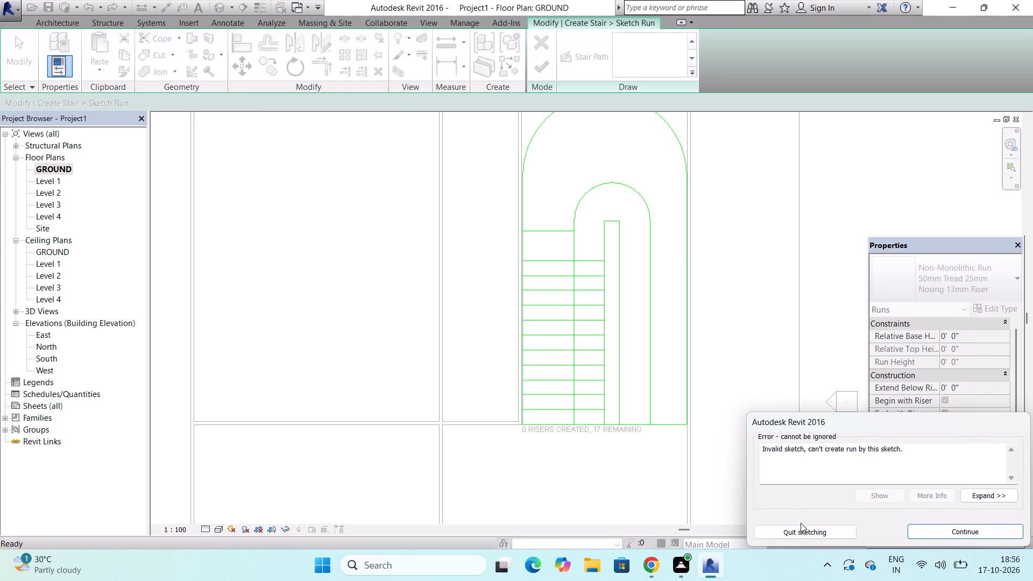
pyautogui.click(802, 532)
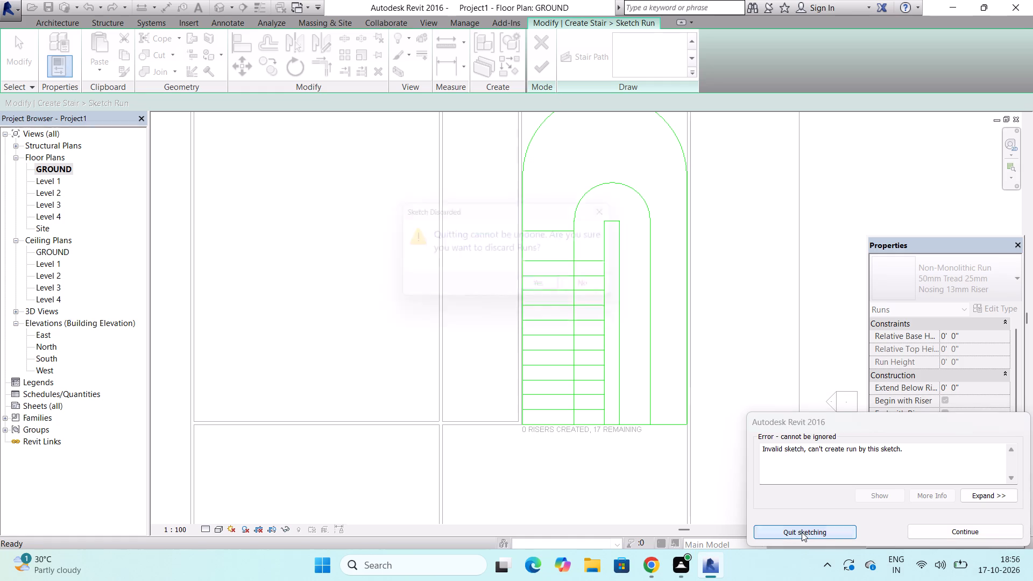
pyautogui.click(558, 291)
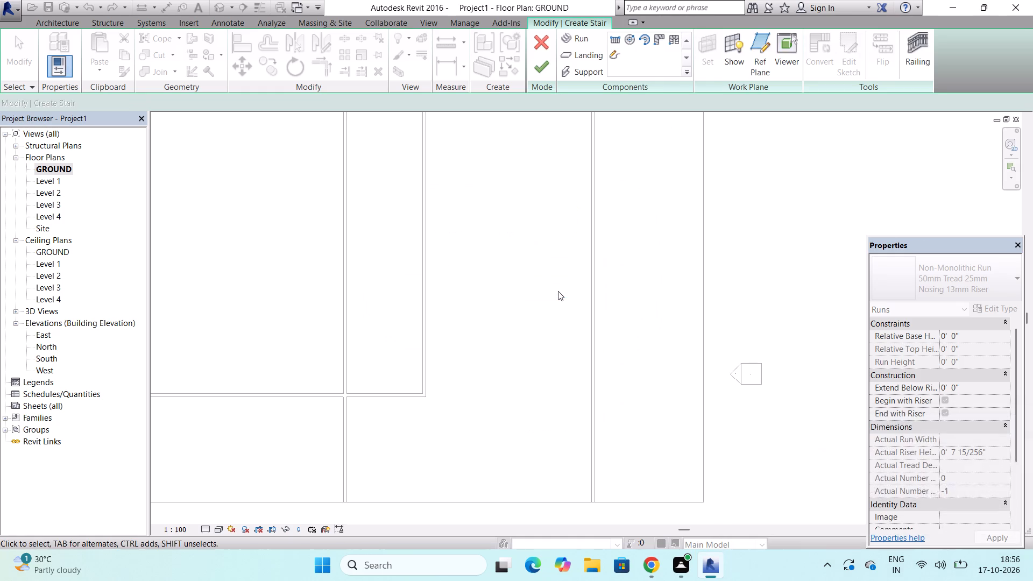
pyautogui.click(558, 291)
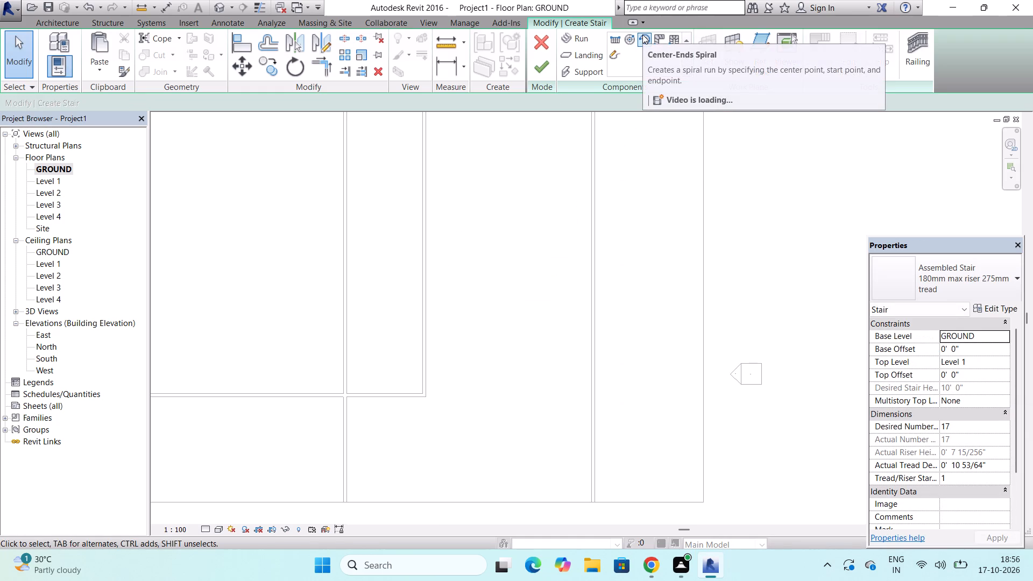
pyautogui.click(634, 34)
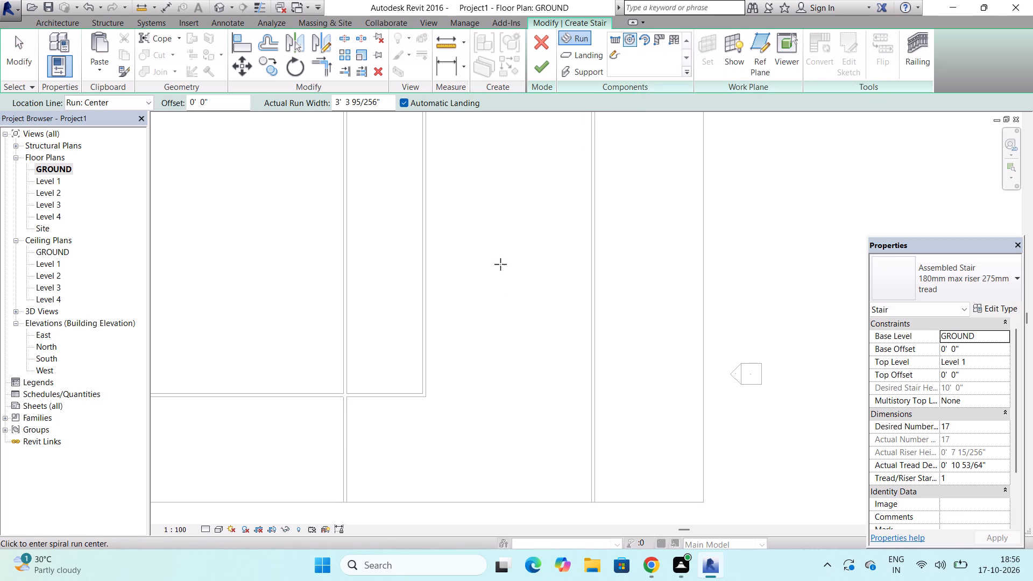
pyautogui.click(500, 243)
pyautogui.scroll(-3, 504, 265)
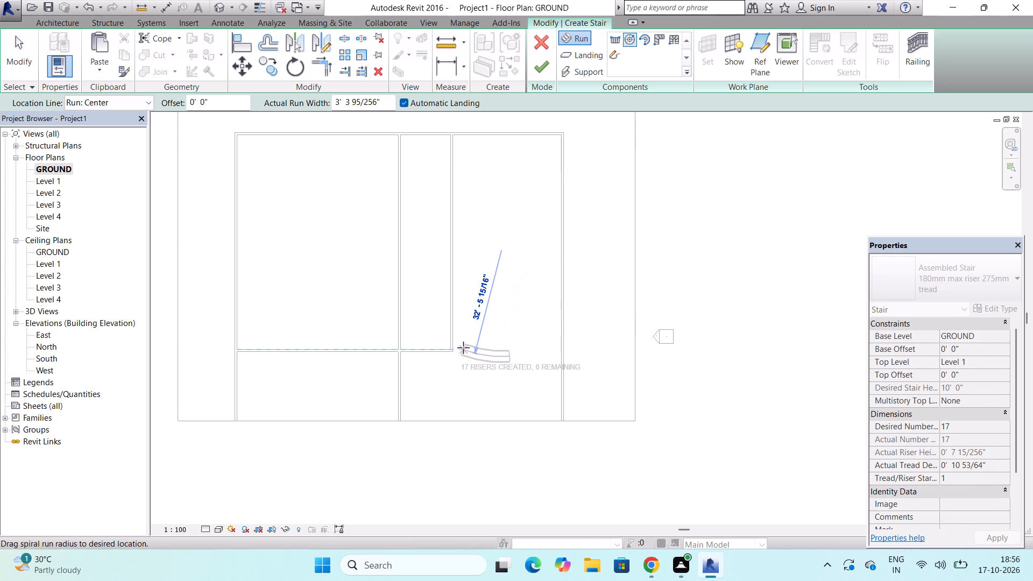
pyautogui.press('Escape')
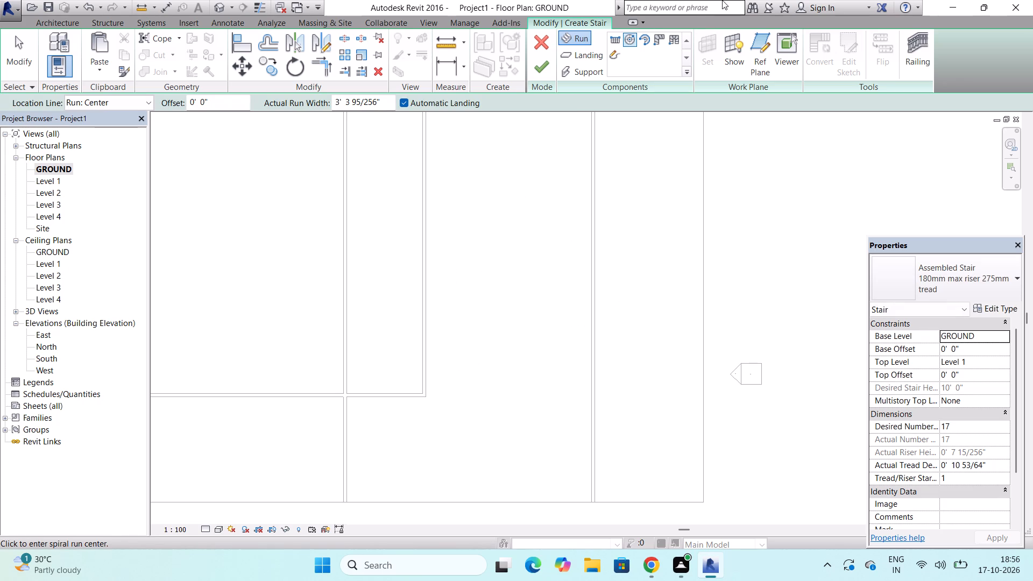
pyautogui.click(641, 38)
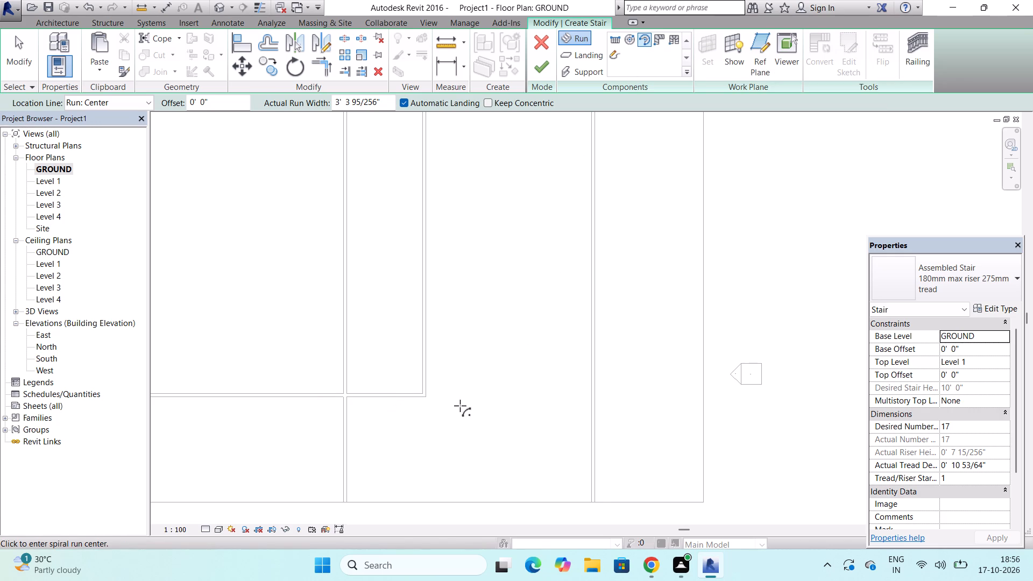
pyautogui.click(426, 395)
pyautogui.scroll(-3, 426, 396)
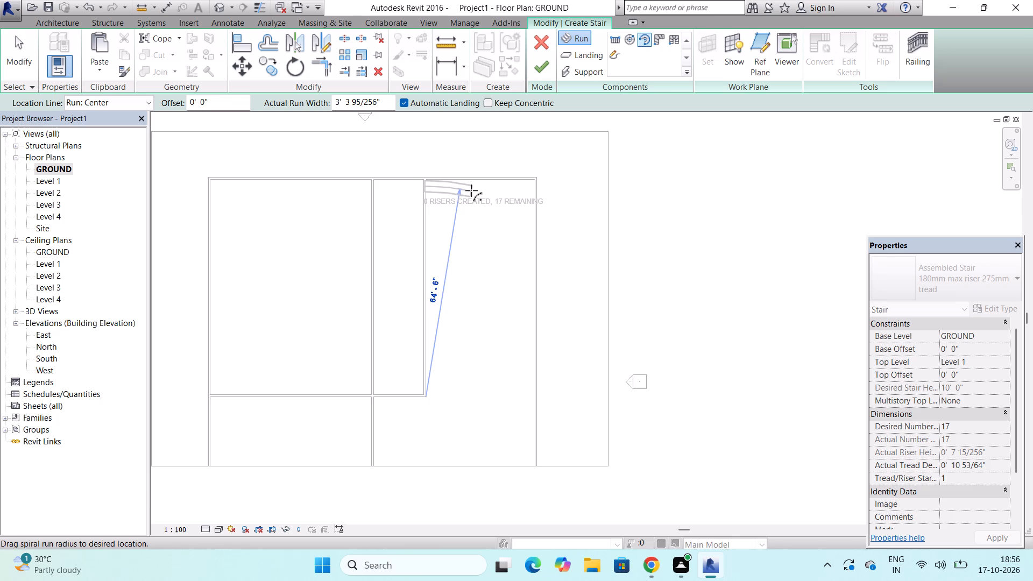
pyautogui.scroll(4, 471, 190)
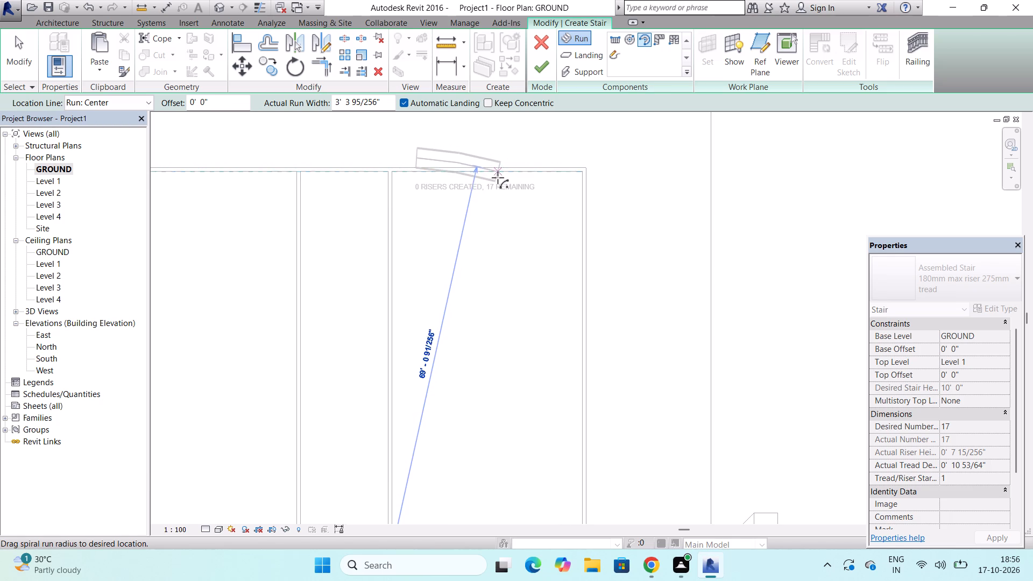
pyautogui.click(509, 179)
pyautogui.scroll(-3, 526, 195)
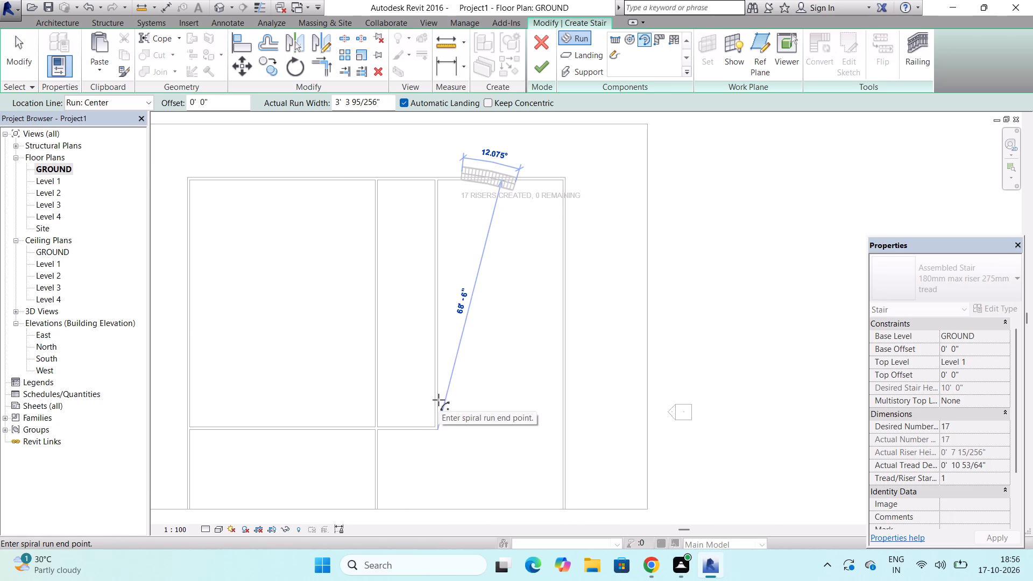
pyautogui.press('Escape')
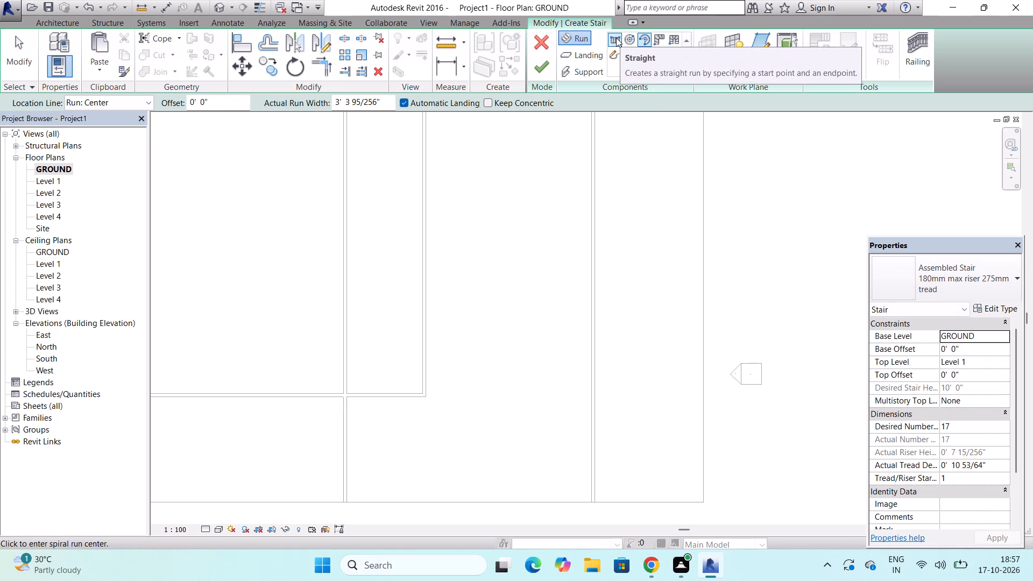
# Place a U-shape winder run in the space between the inner partition and the east wall, and dismiss the blank notification window.
pyautogui.click(671, 37)
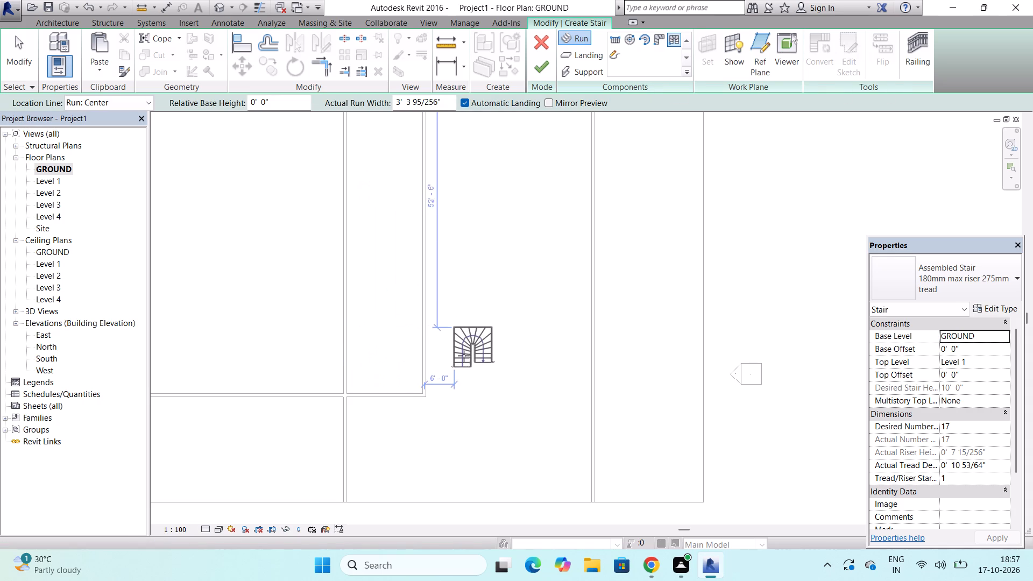
pyautogui.click(483, 296)
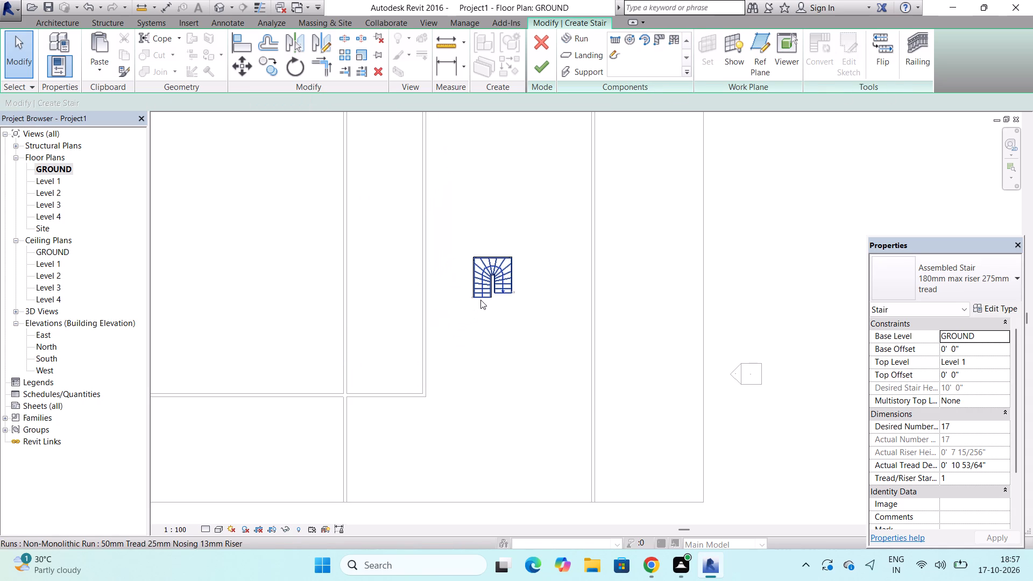
pyautogui.press('Escape')
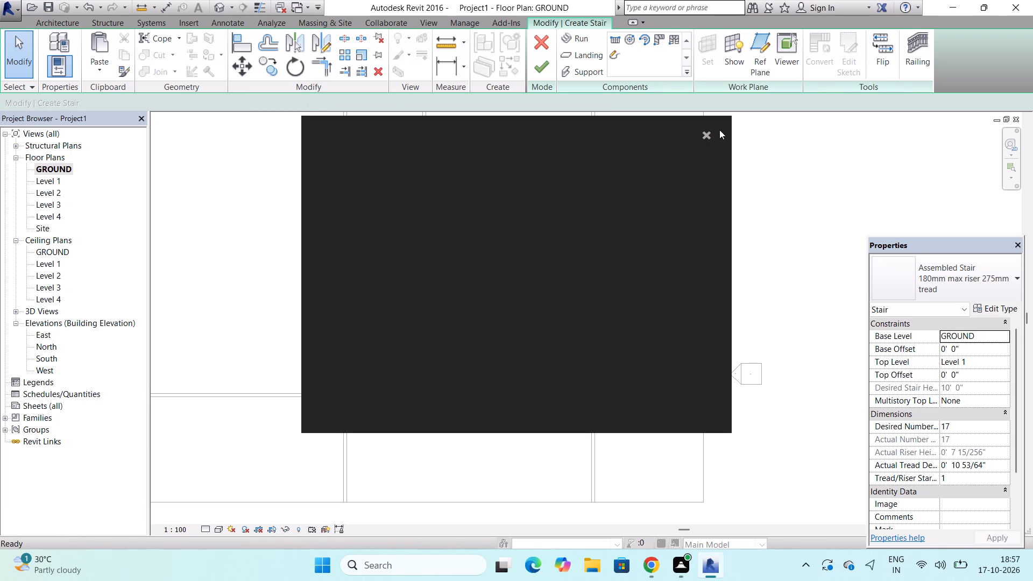
pyautogui.click(703, 137)
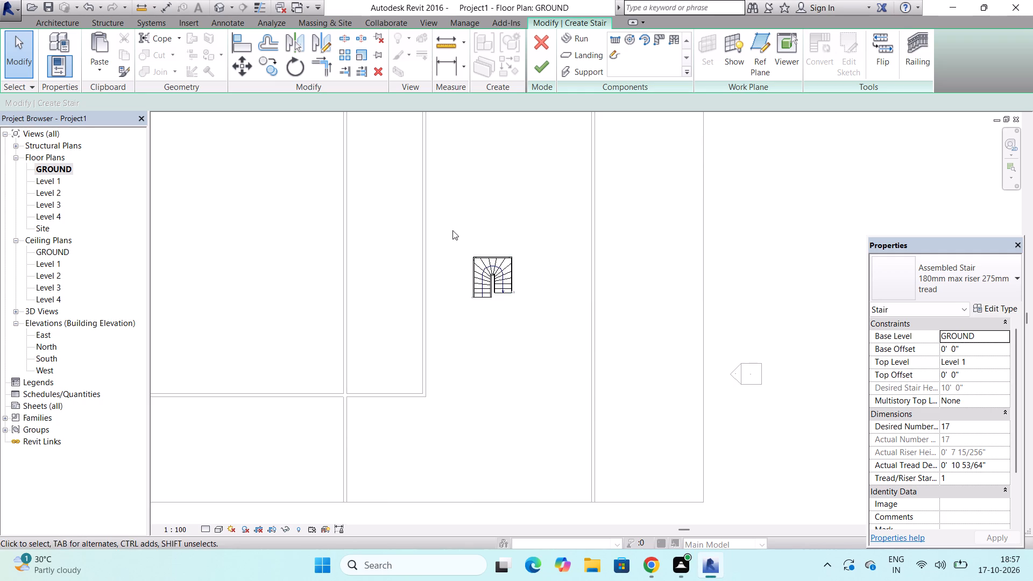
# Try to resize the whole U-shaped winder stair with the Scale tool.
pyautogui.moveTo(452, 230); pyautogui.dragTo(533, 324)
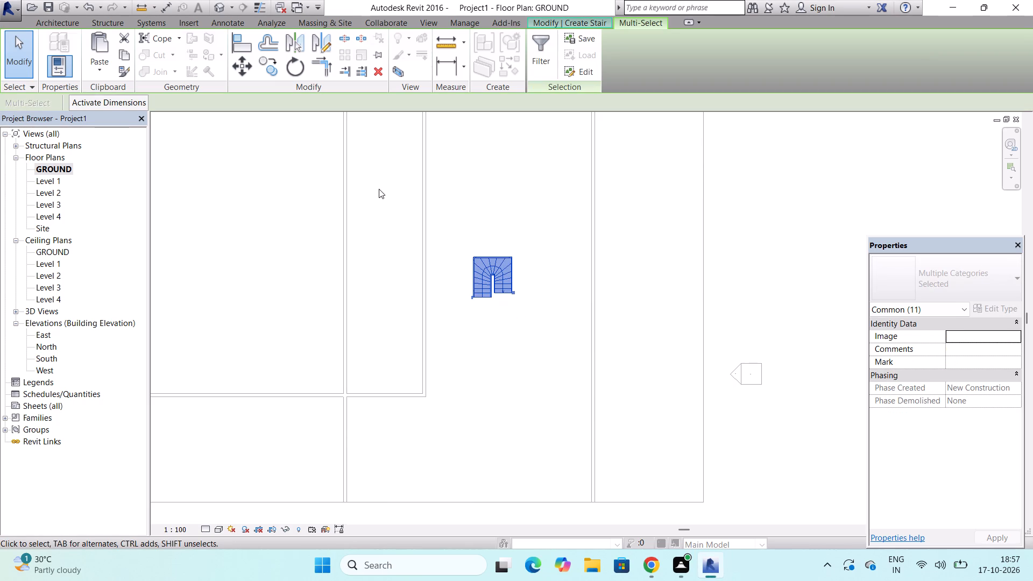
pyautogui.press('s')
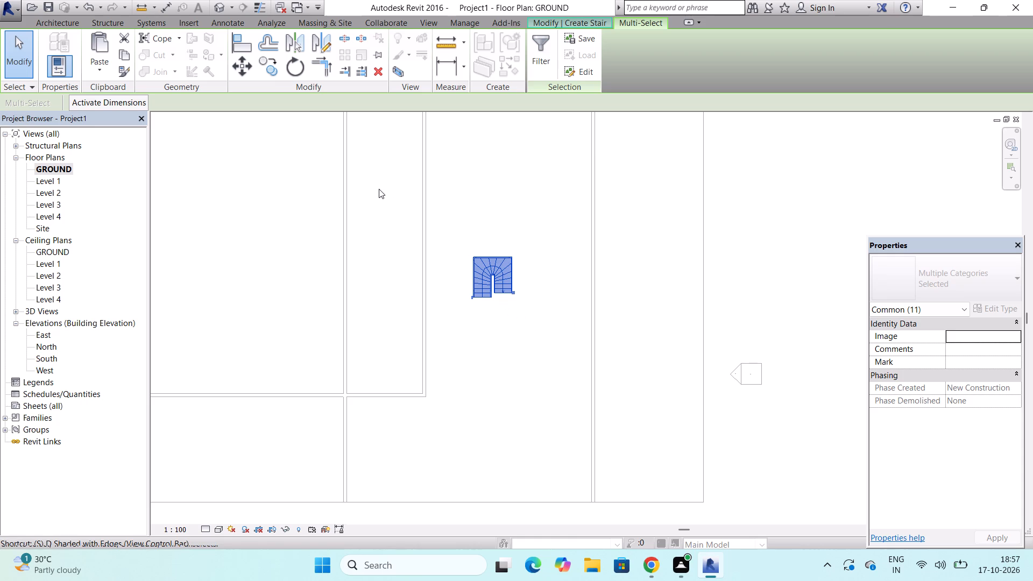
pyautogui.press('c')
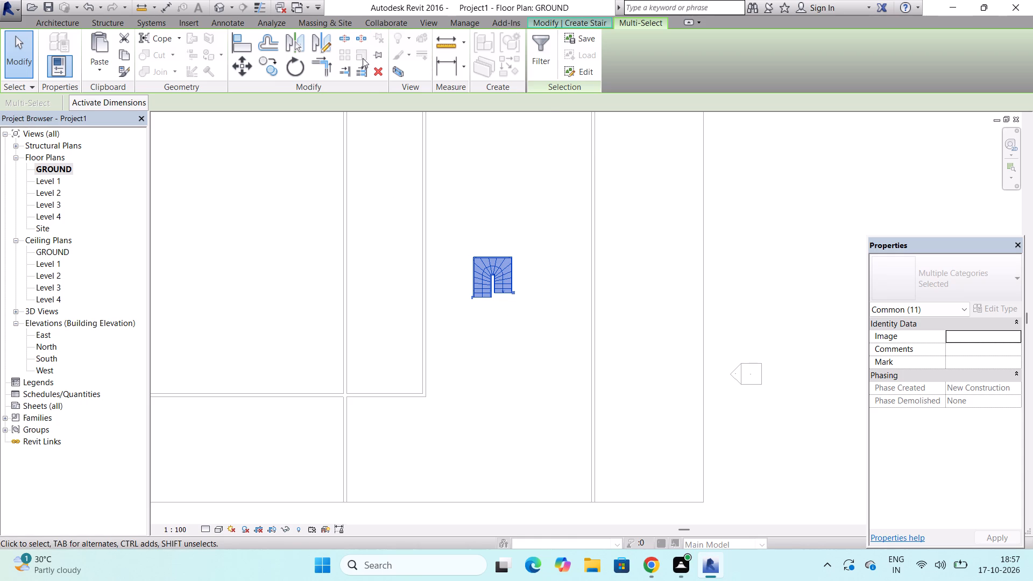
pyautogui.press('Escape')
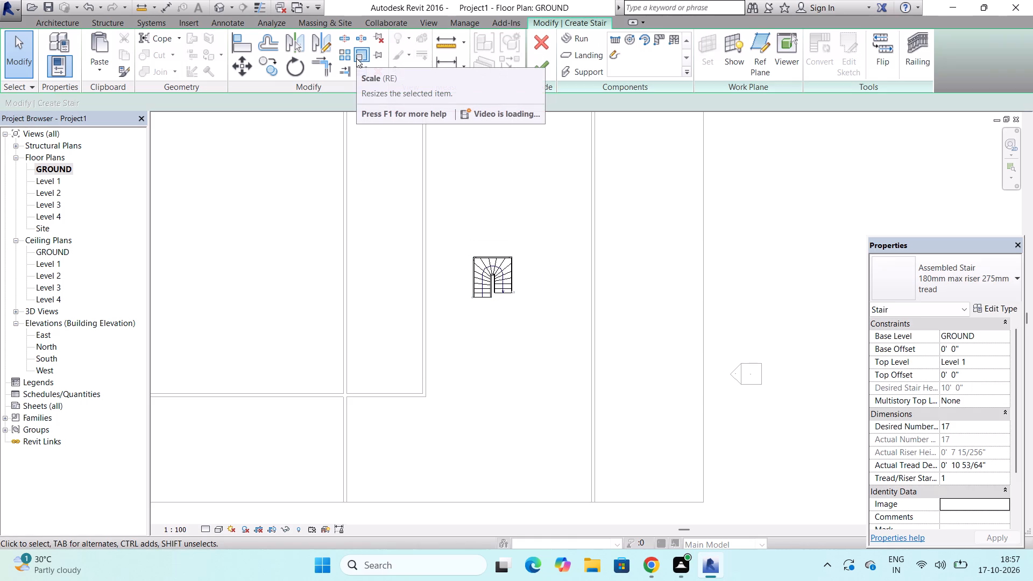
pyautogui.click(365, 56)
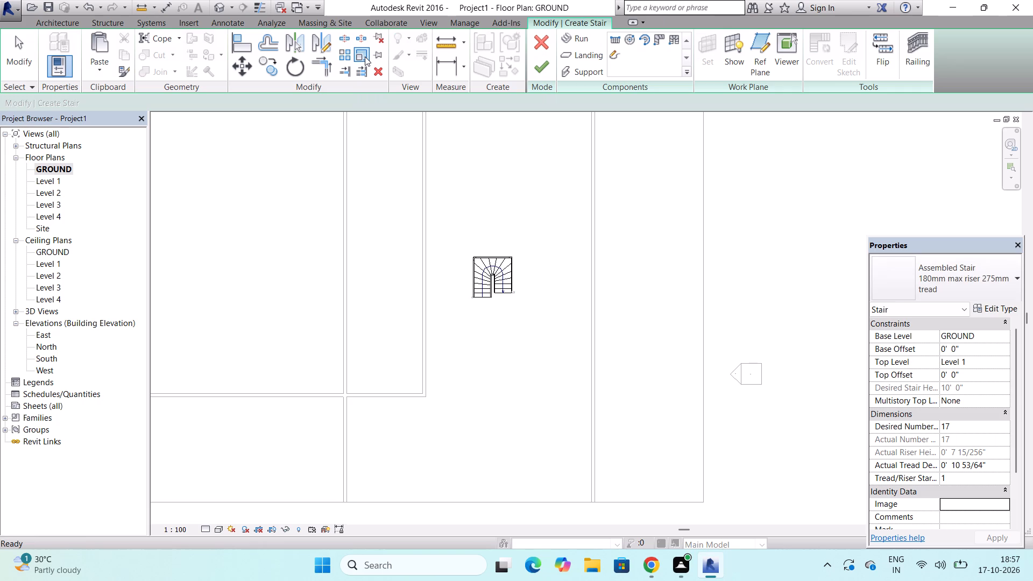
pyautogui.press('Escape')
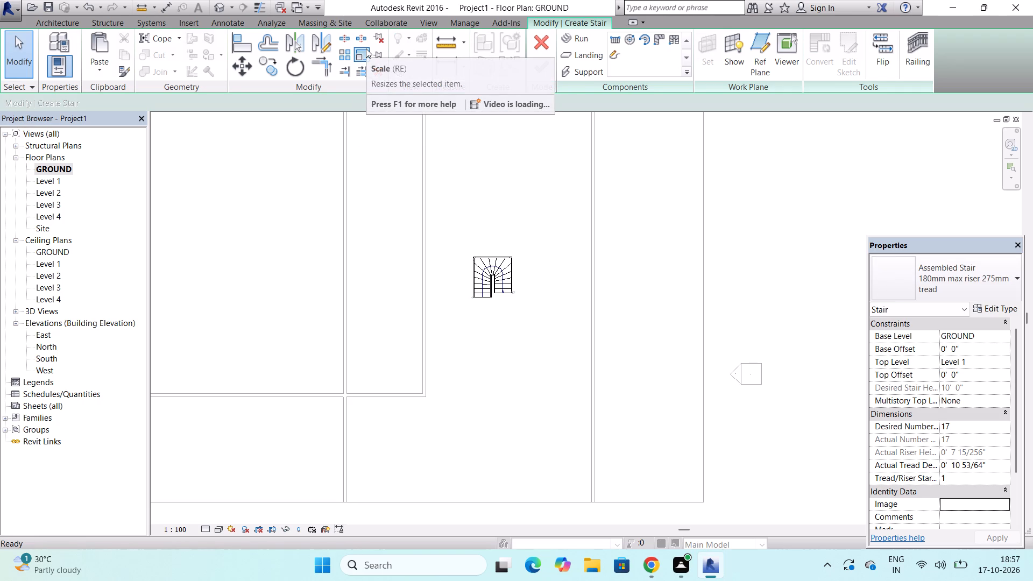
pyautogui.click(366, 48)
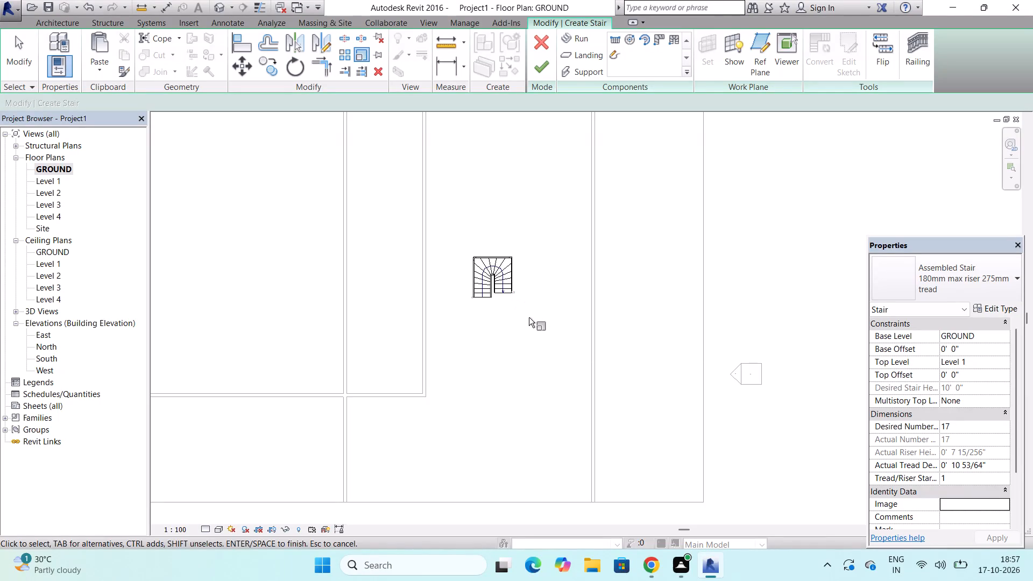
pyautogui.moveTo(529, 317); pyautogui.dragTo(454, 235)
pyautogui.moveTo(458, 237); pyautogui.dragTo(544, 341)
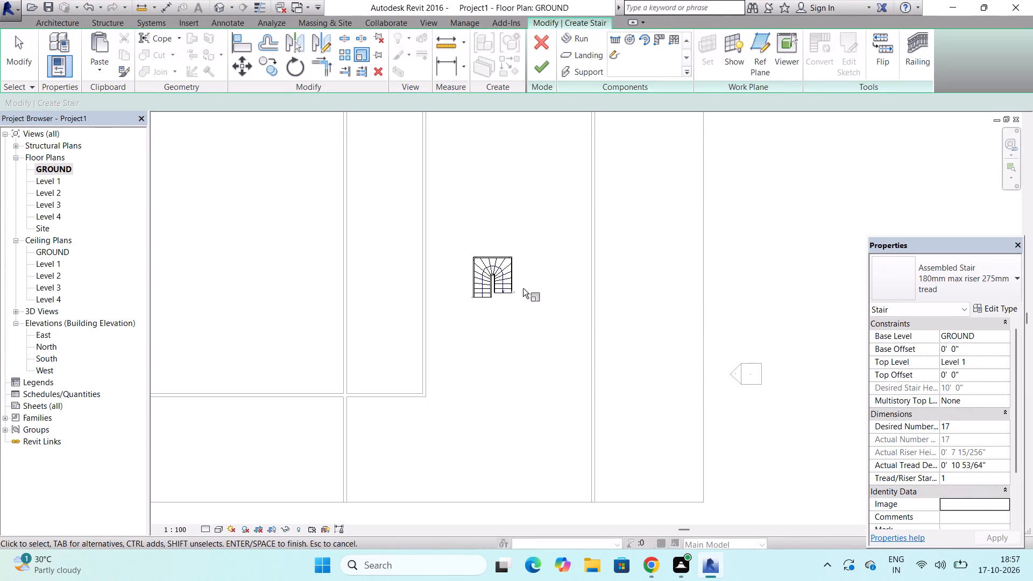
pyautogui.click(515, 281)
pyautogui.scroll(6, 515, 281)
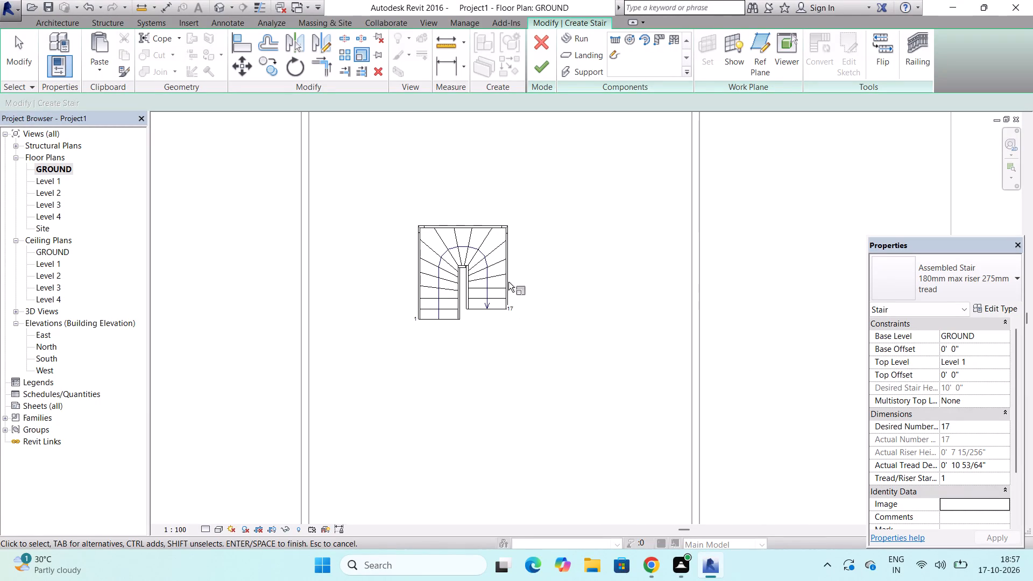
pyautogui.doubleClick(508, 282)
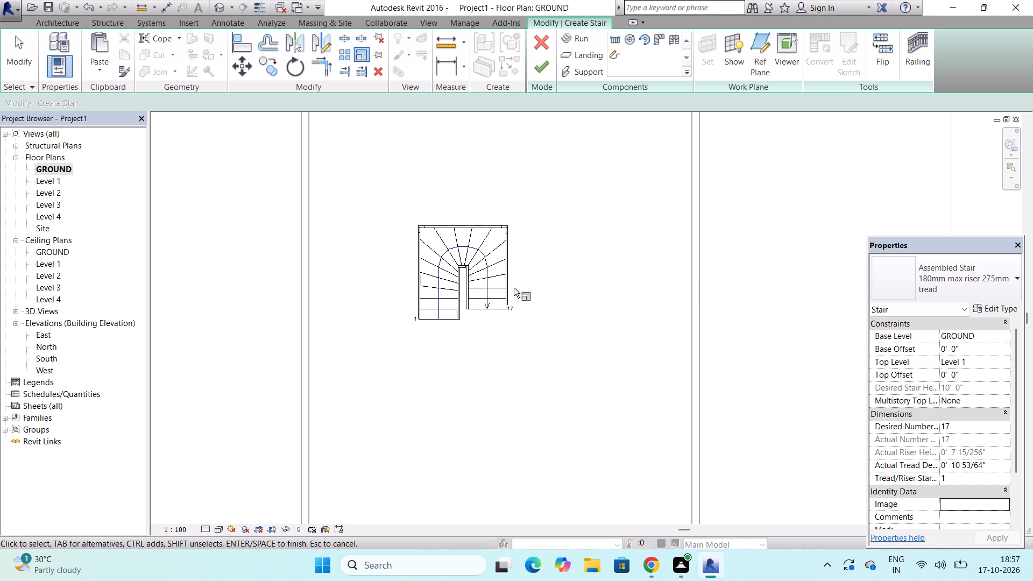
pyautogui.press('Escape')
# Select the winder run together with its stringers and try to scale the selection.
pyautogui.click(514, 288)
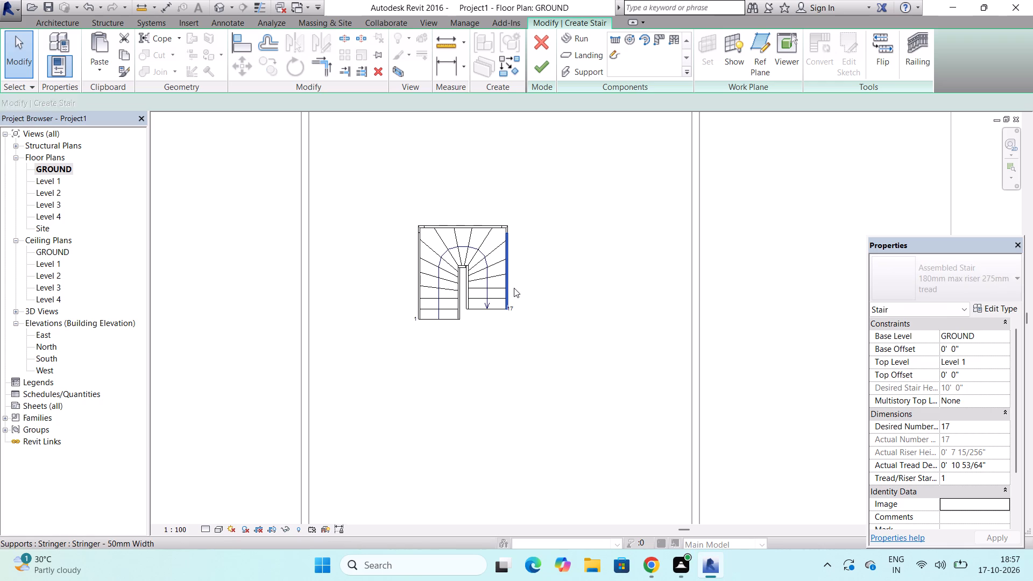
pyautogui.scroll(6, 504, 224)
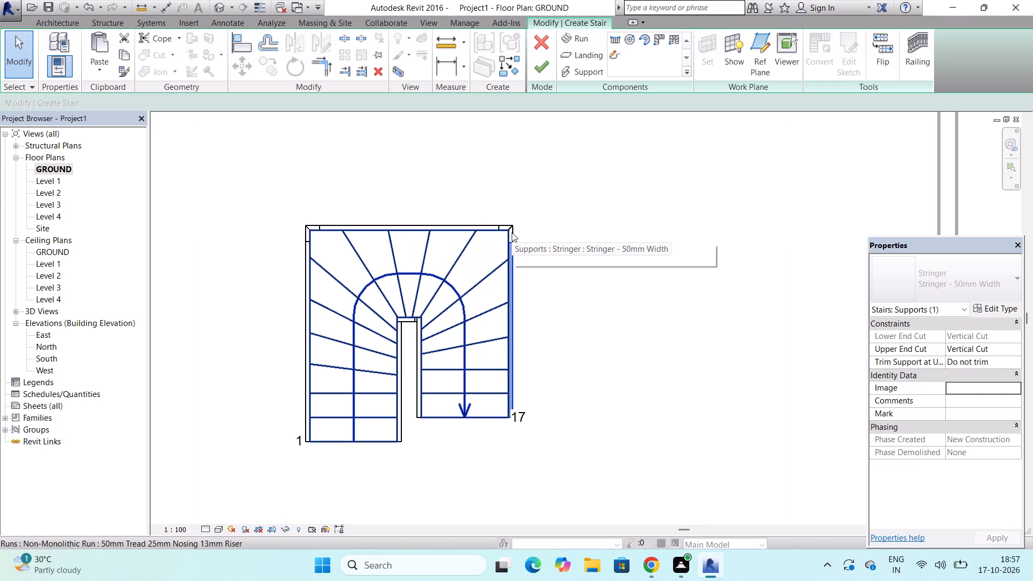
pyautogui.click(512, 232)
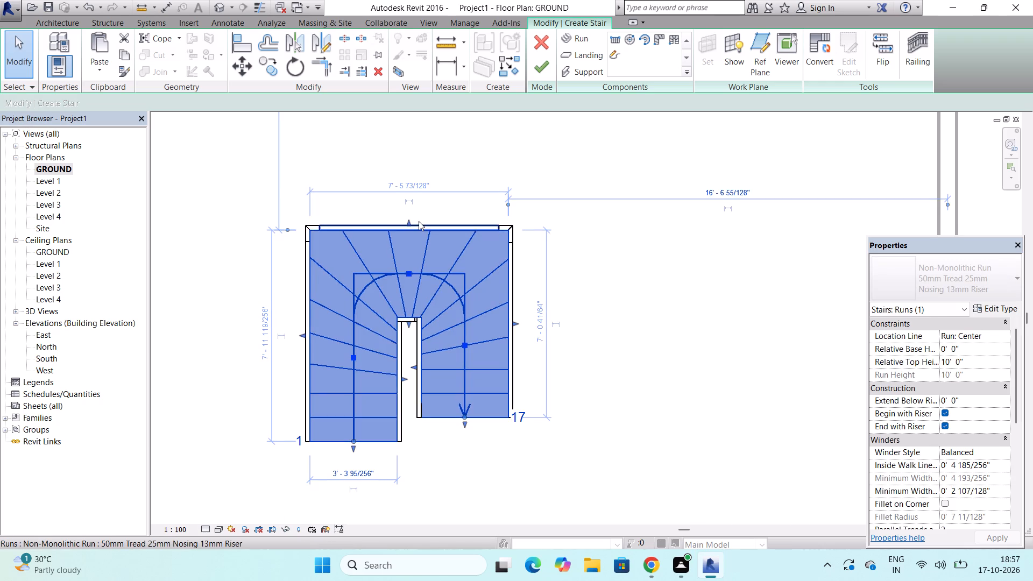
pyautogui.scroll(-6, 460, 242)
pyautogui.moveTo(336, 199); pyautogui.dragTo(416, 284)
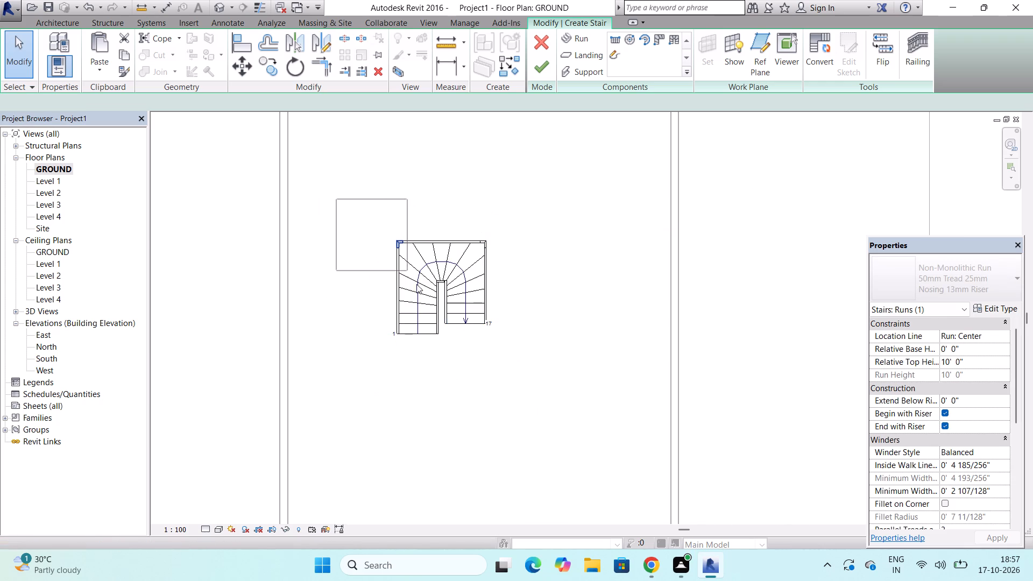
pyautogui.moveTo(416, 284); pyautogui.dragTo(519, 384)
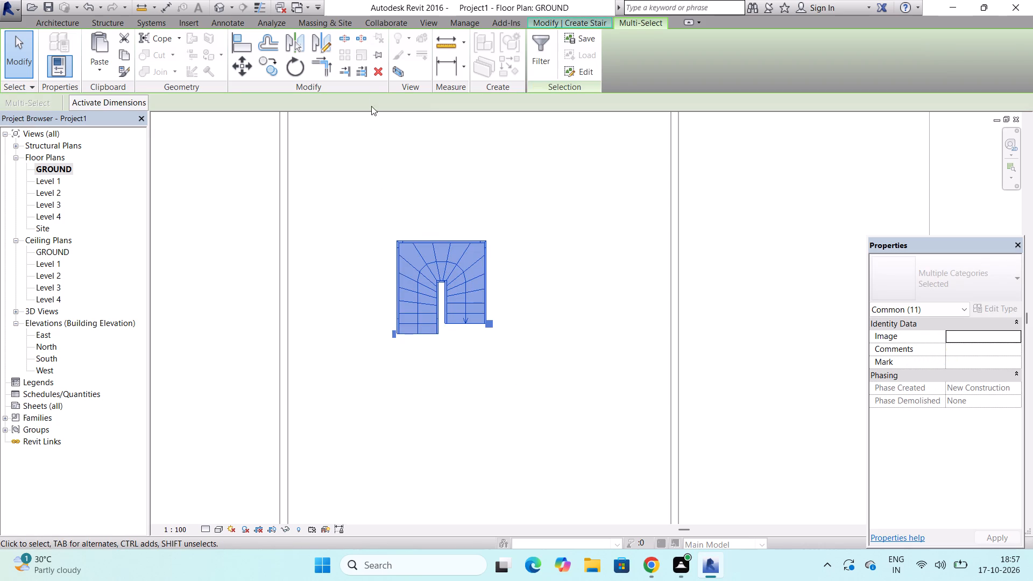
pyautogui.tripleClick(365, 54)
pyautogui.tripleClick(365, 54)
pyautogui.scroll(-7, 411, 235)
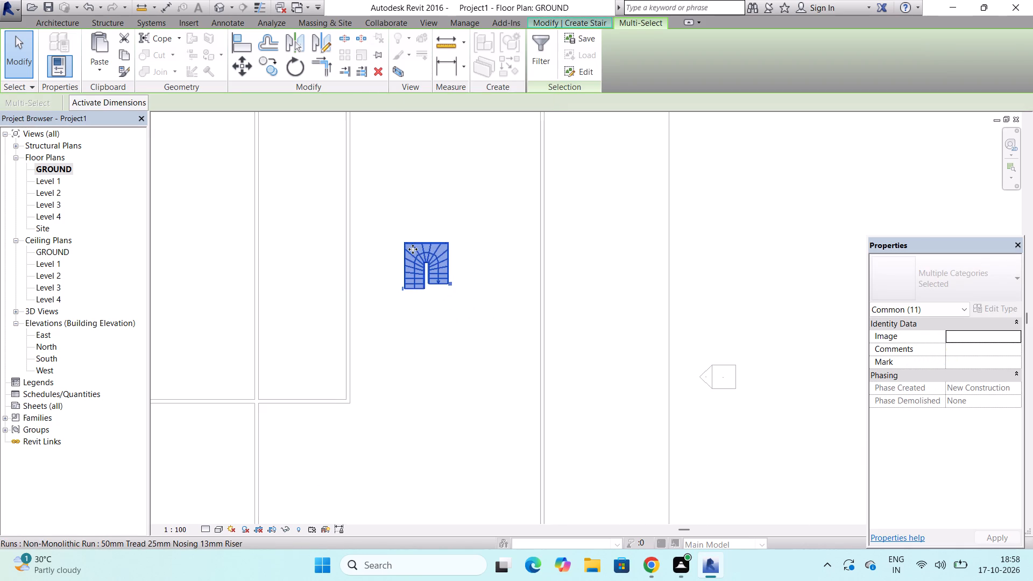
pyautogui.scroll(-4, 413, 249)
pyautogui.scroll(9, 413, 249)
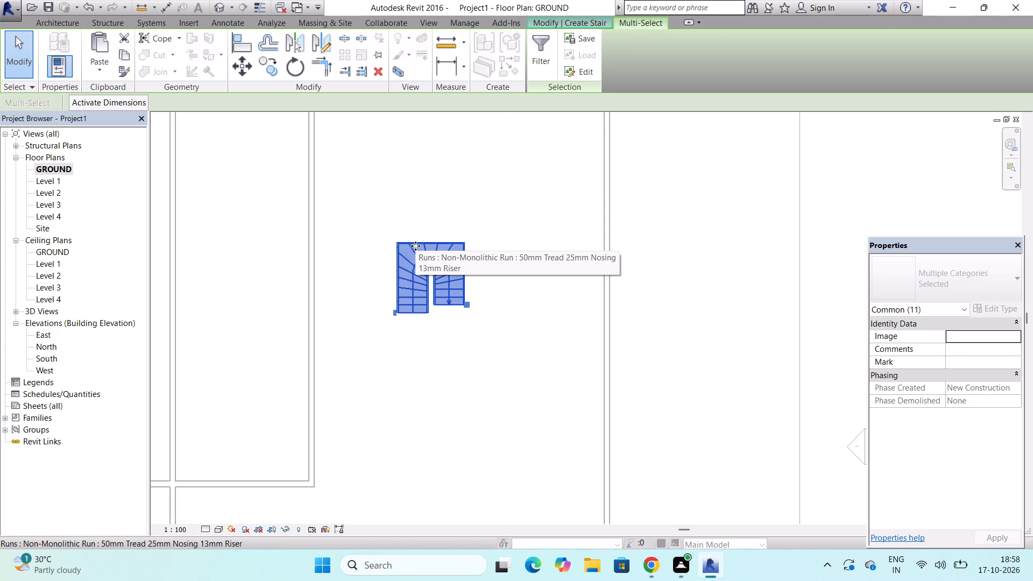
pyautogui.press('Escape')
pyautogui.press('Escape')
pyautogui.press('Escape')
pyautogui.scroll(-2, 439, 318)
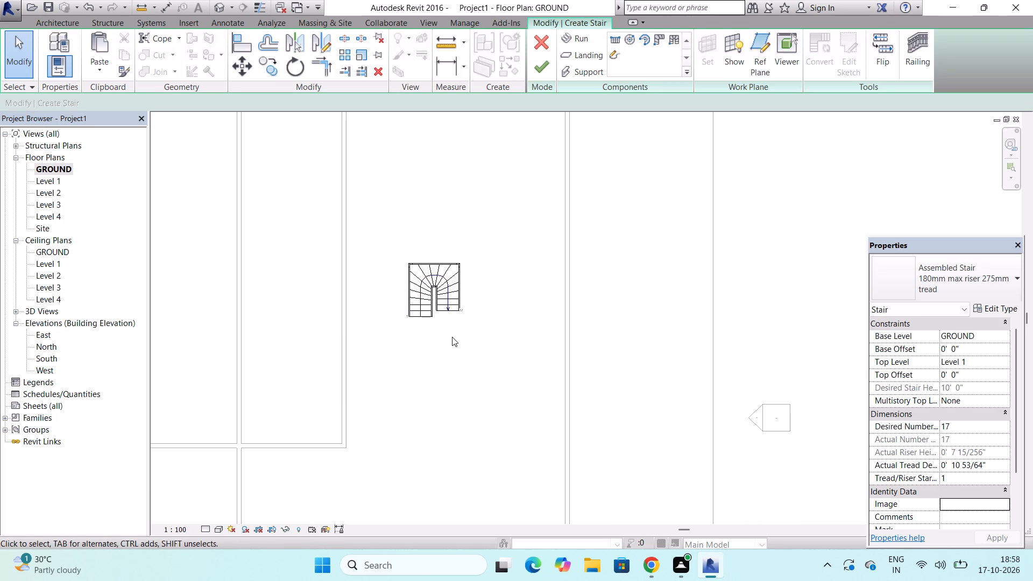
# Examine the winder stair among the walls in the default 3D view, and dismiss the blank notification window.
pyautogui.click(218, 7)
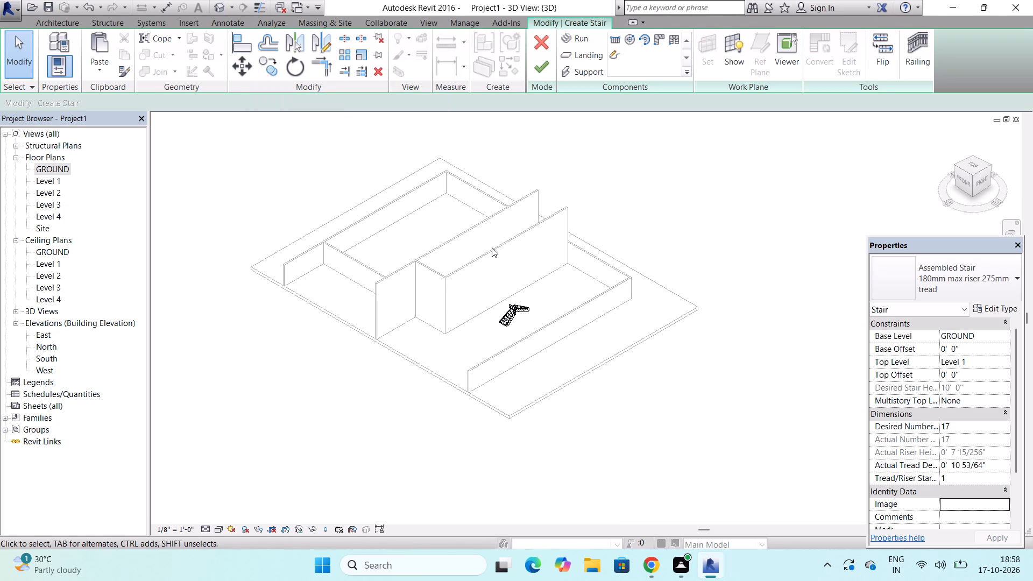
pyautogui.scroll(4, 518, 315)
pyautogui.scroll(-2, 518, 315)
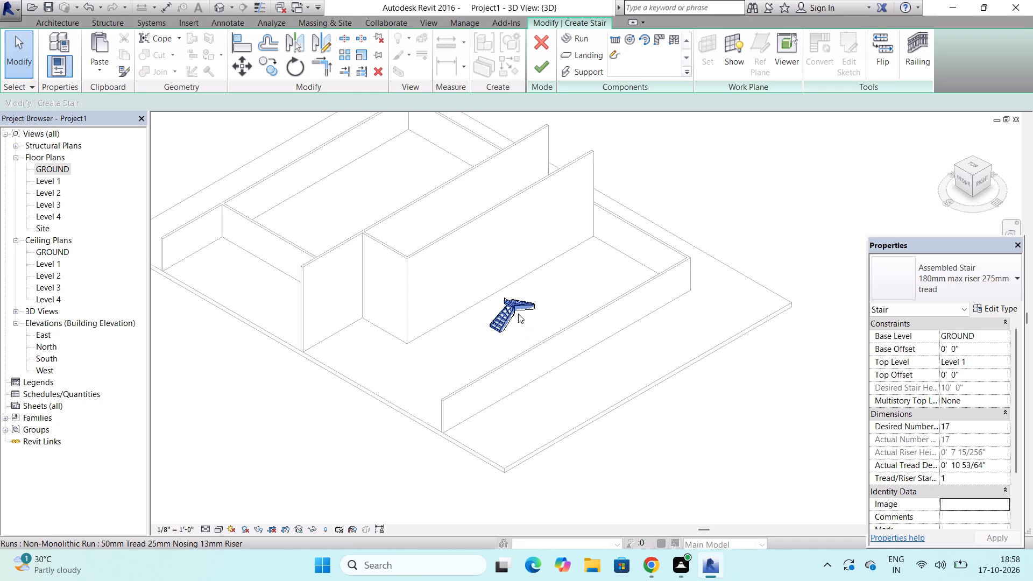
pyautogui.scroll(6, 519, 310)
pyautogui.click(516, 301)
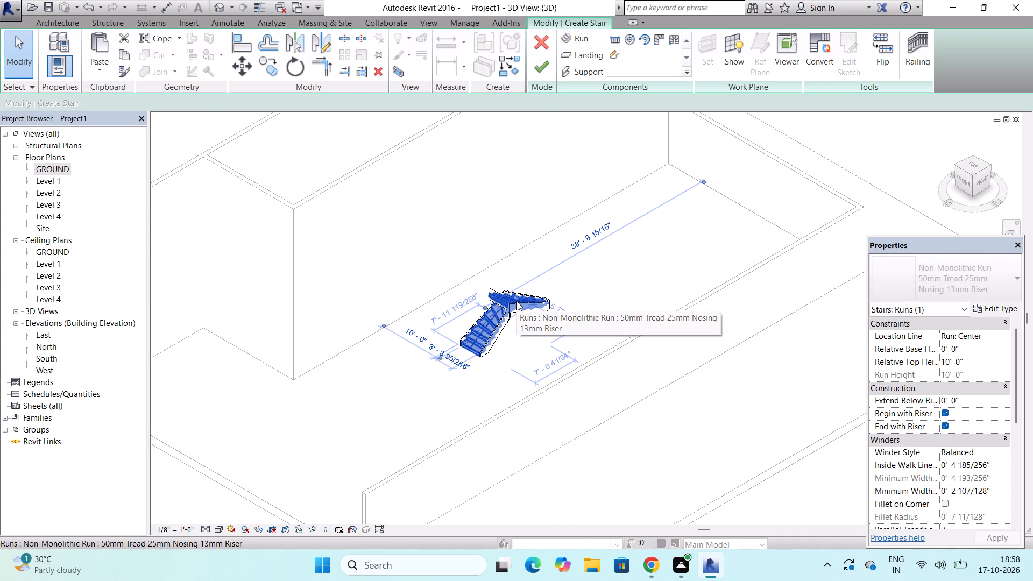
pyautogui.press('Escape')
pyautogui.press('Escape')
pyautogui.press('Escape')
pyautogui.press('Escape')
pyautogui.press('Escape')
pyautogui.press('Escape')
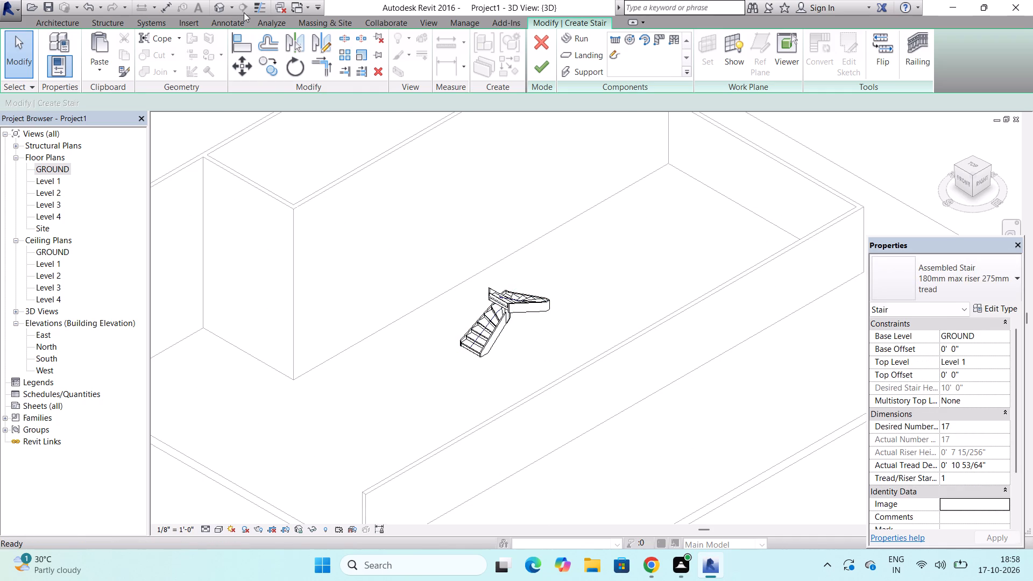
pyautogui.press('Escape')
pyautogui.press('Escape')
pyautogui.scroll(-6, 155, 72)
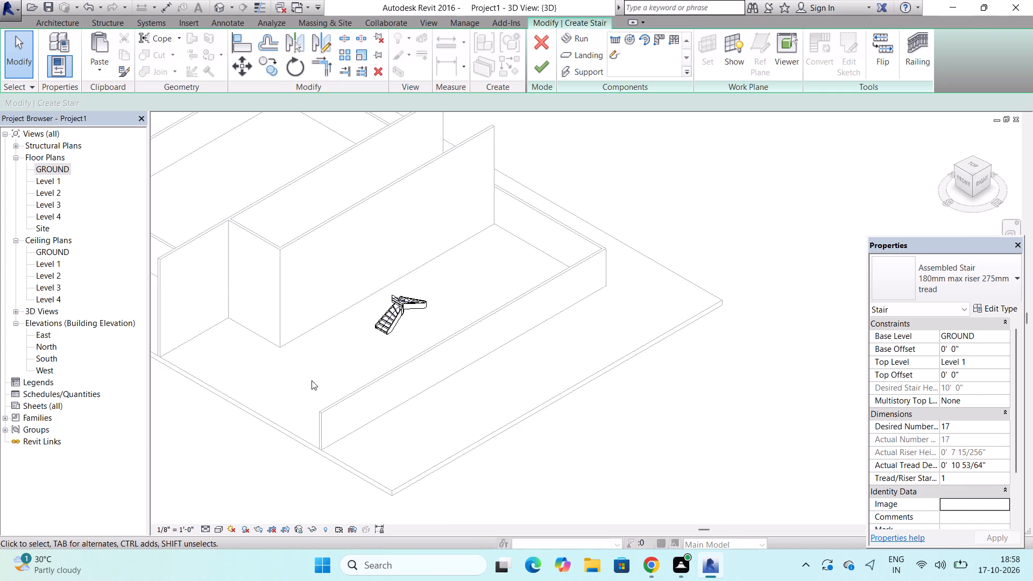
pyautogui.scroll(-2, 443, 369)
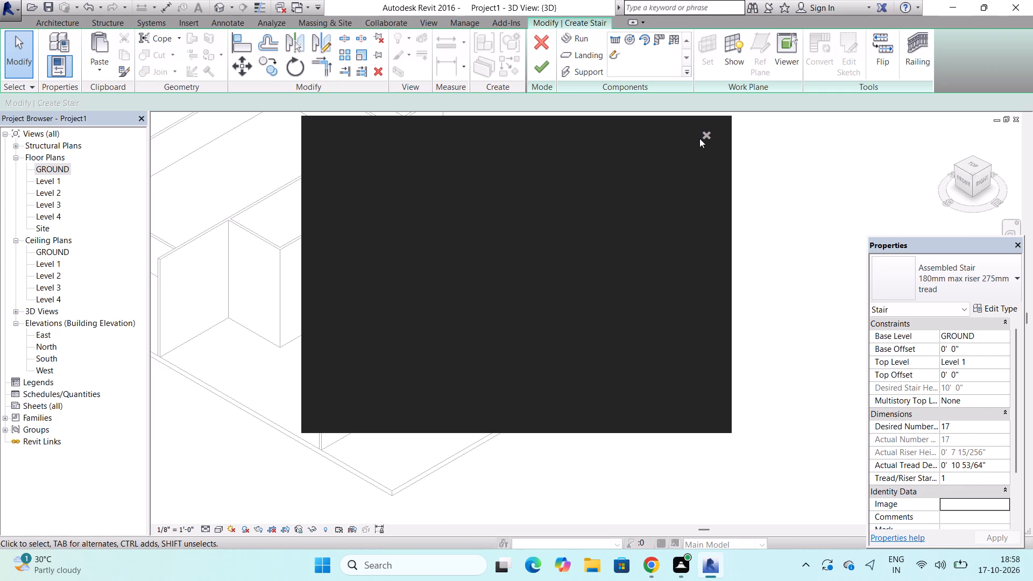
pyautogui.click(699, 138)
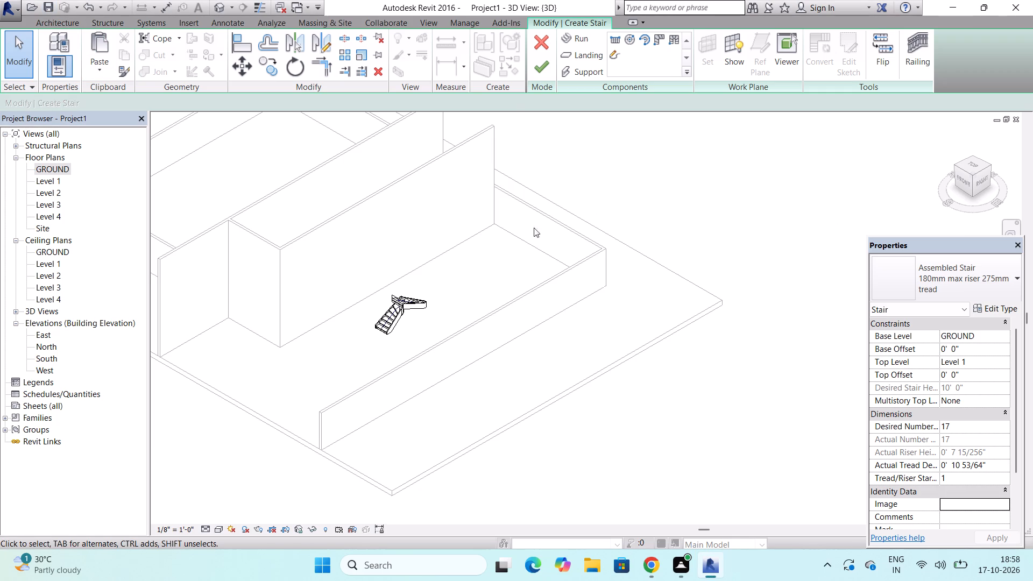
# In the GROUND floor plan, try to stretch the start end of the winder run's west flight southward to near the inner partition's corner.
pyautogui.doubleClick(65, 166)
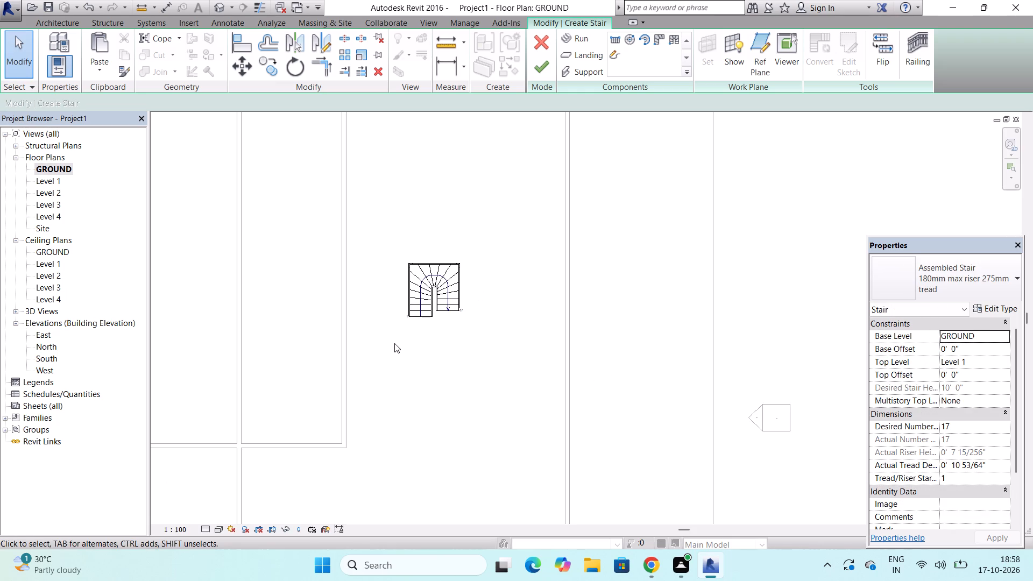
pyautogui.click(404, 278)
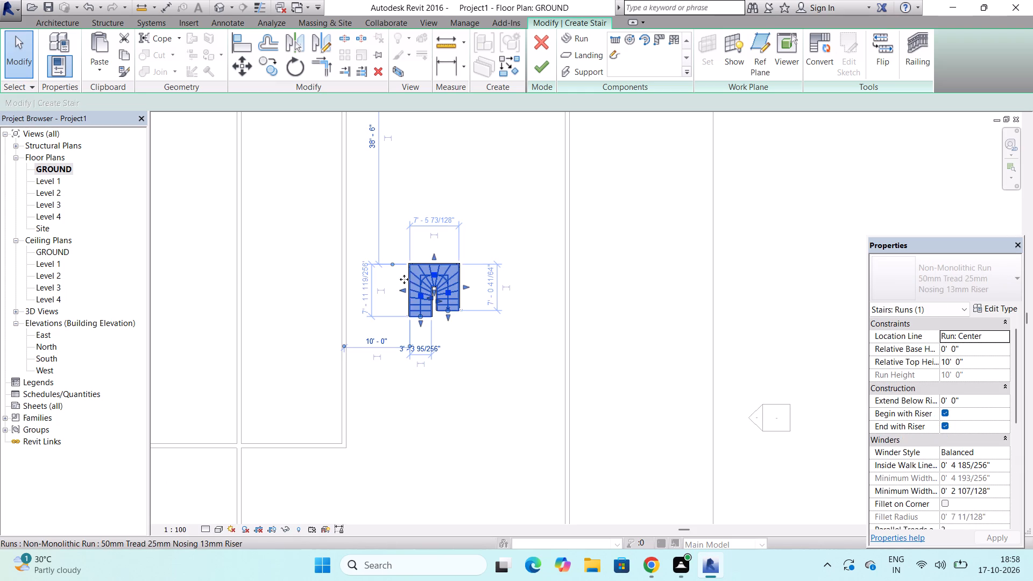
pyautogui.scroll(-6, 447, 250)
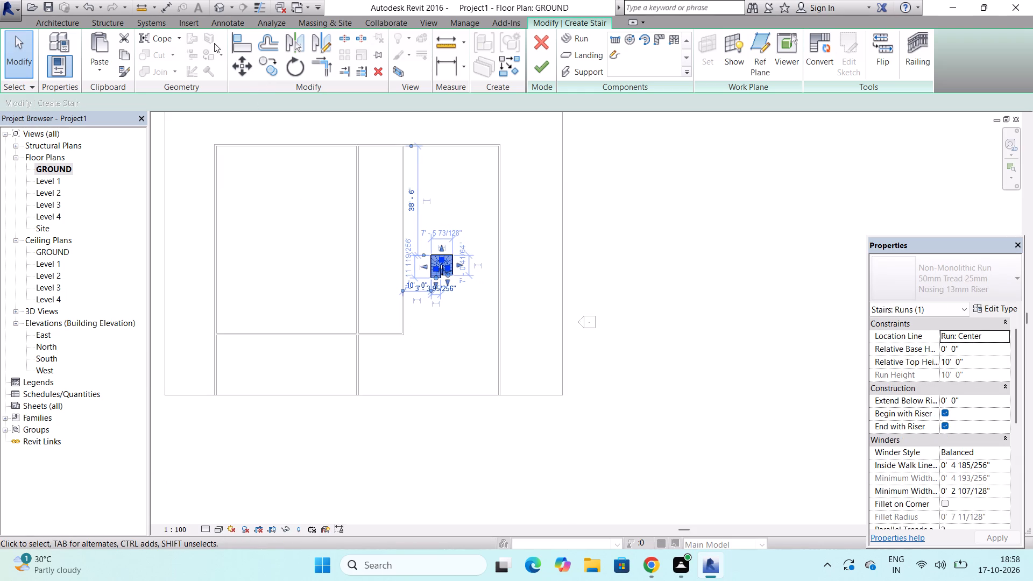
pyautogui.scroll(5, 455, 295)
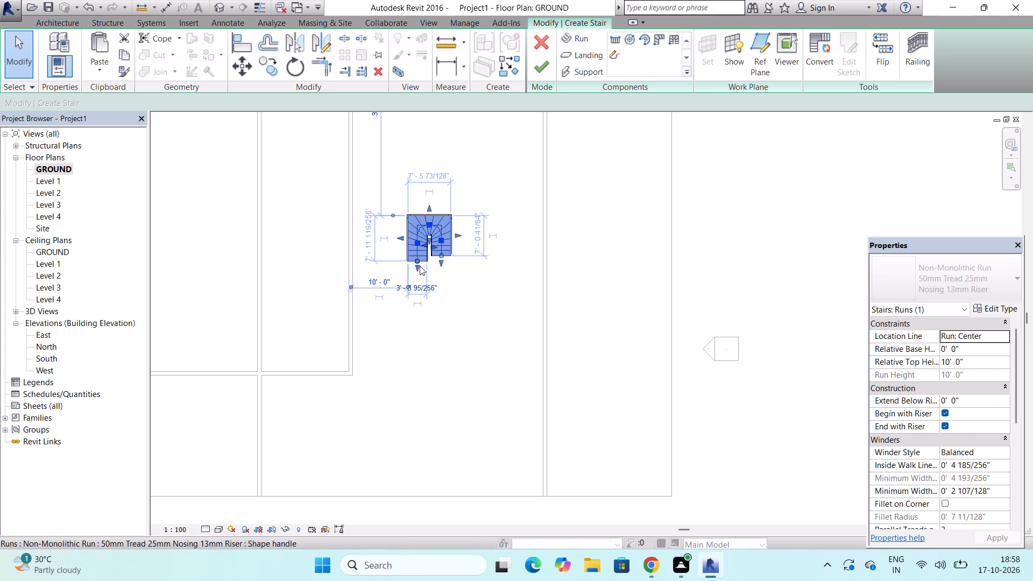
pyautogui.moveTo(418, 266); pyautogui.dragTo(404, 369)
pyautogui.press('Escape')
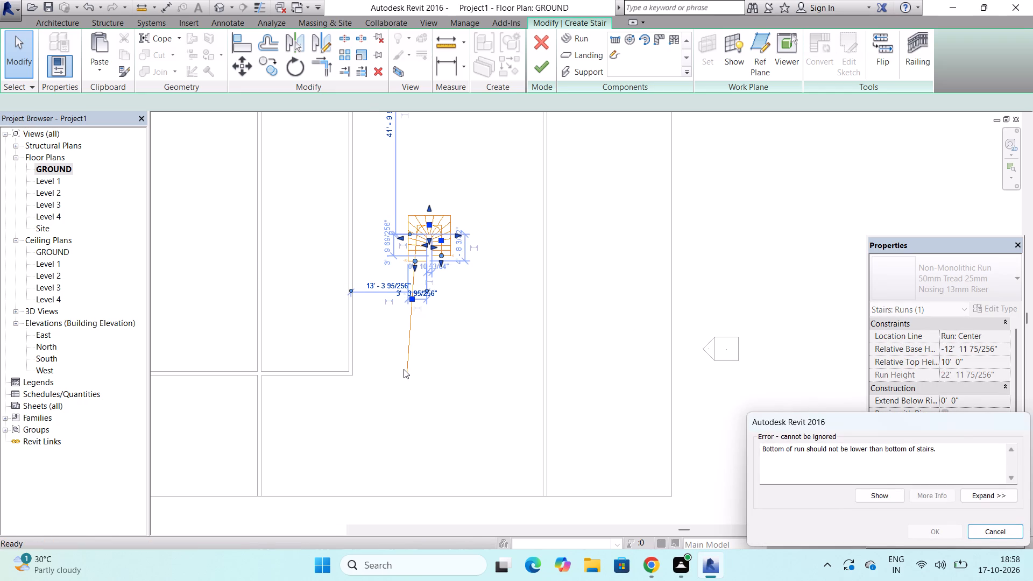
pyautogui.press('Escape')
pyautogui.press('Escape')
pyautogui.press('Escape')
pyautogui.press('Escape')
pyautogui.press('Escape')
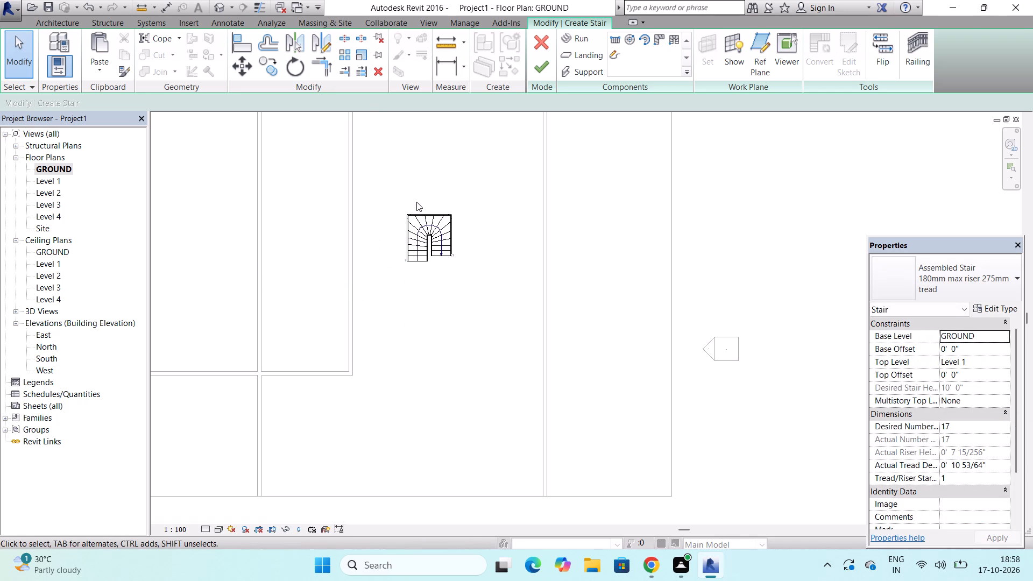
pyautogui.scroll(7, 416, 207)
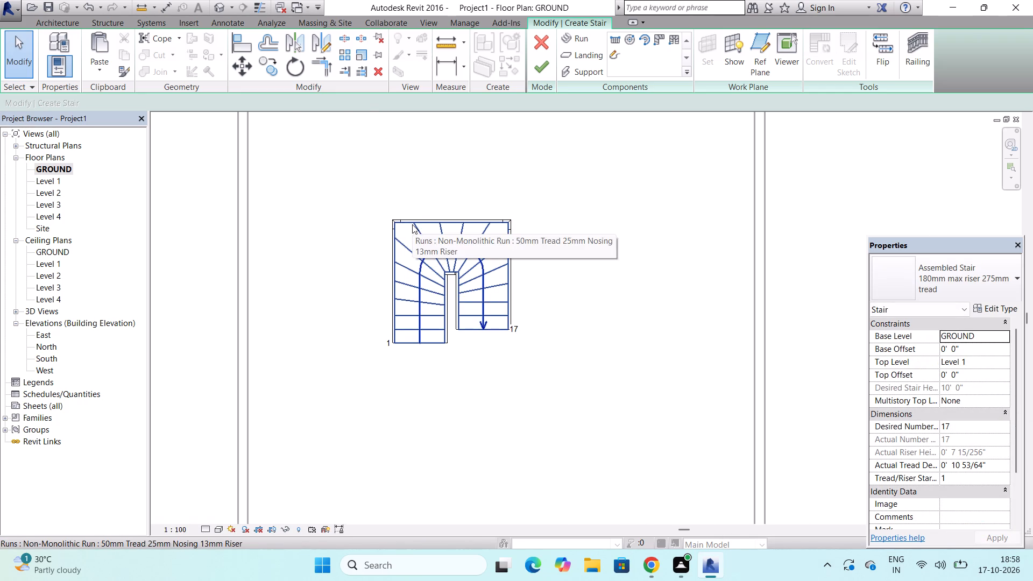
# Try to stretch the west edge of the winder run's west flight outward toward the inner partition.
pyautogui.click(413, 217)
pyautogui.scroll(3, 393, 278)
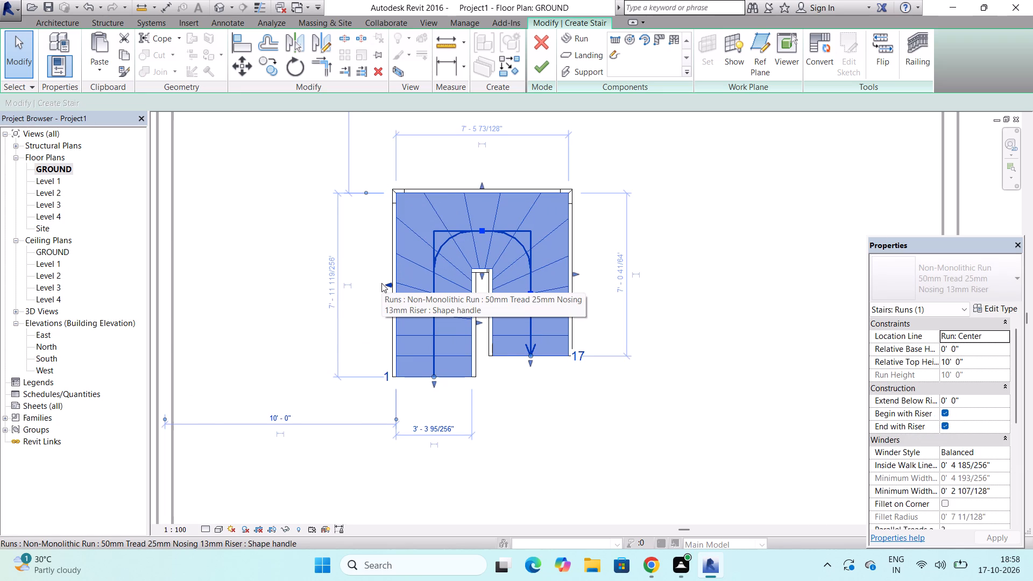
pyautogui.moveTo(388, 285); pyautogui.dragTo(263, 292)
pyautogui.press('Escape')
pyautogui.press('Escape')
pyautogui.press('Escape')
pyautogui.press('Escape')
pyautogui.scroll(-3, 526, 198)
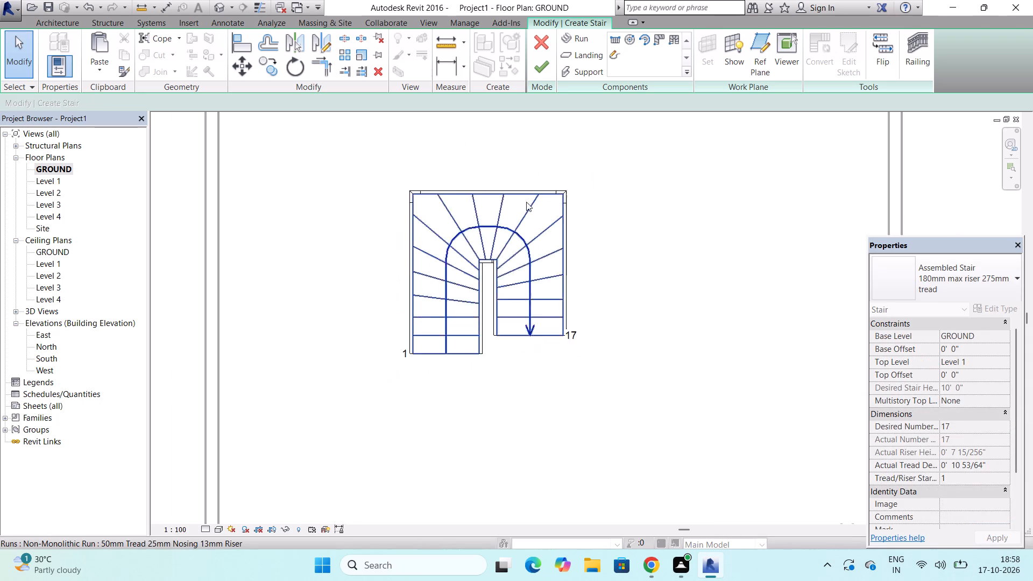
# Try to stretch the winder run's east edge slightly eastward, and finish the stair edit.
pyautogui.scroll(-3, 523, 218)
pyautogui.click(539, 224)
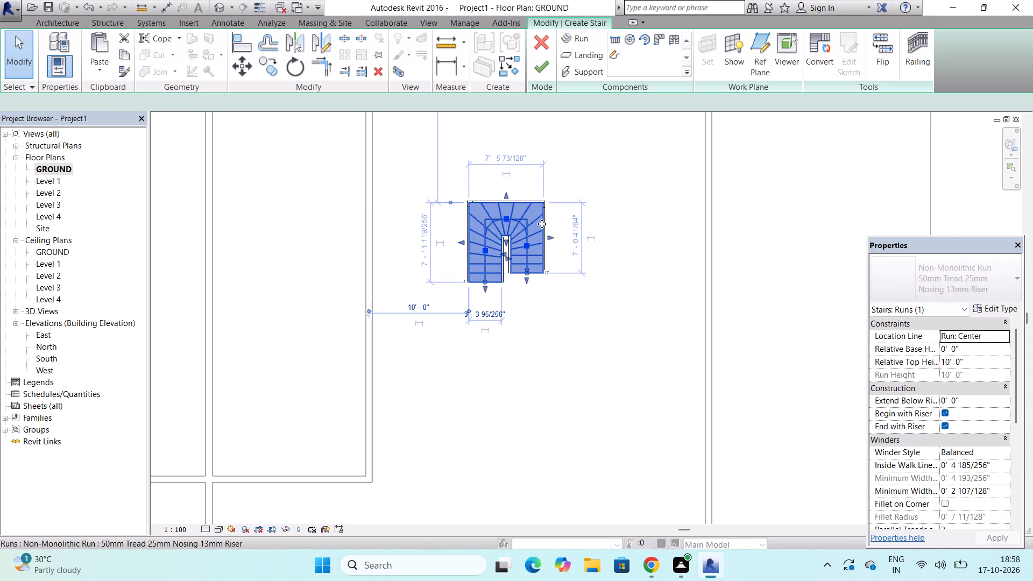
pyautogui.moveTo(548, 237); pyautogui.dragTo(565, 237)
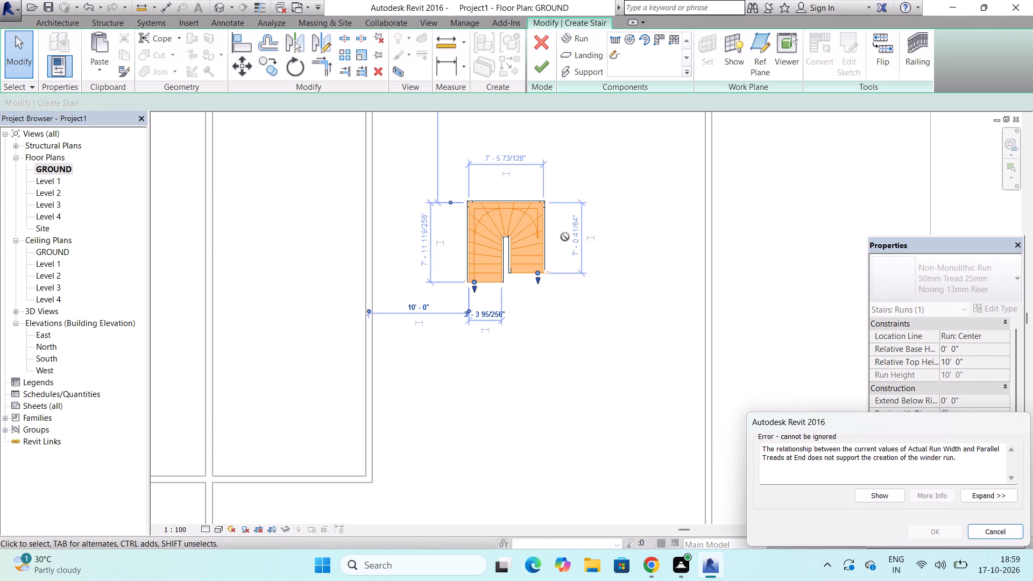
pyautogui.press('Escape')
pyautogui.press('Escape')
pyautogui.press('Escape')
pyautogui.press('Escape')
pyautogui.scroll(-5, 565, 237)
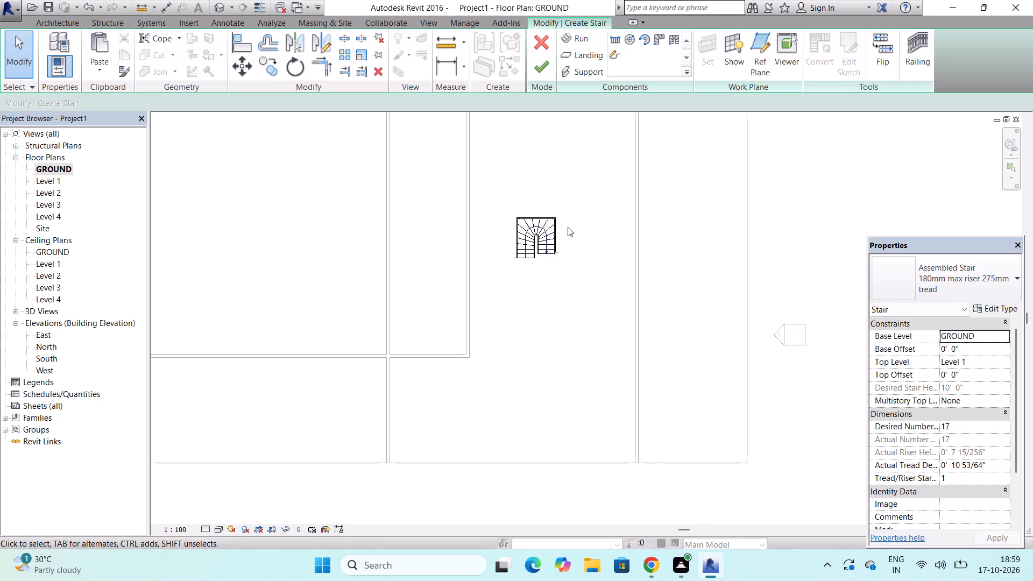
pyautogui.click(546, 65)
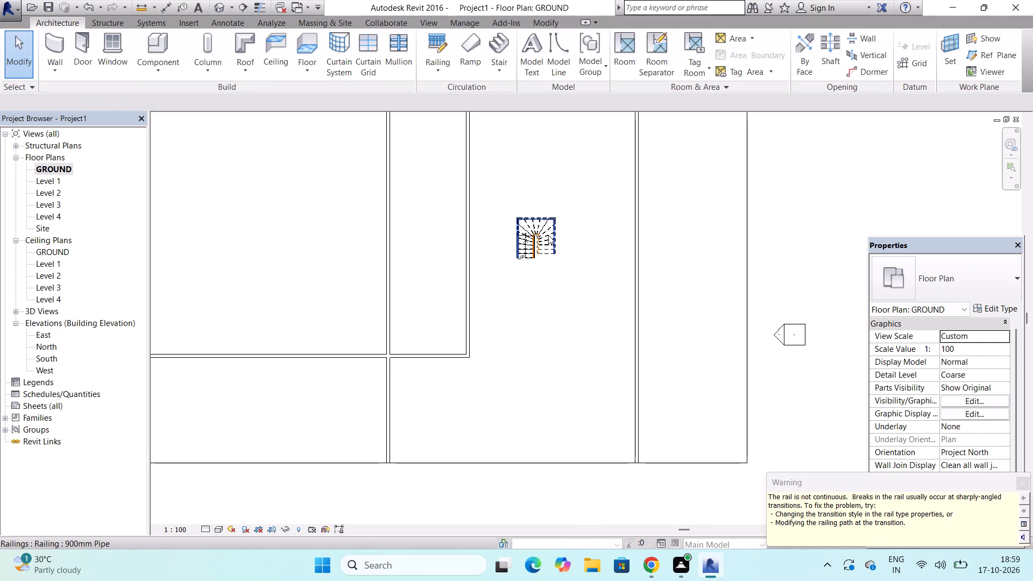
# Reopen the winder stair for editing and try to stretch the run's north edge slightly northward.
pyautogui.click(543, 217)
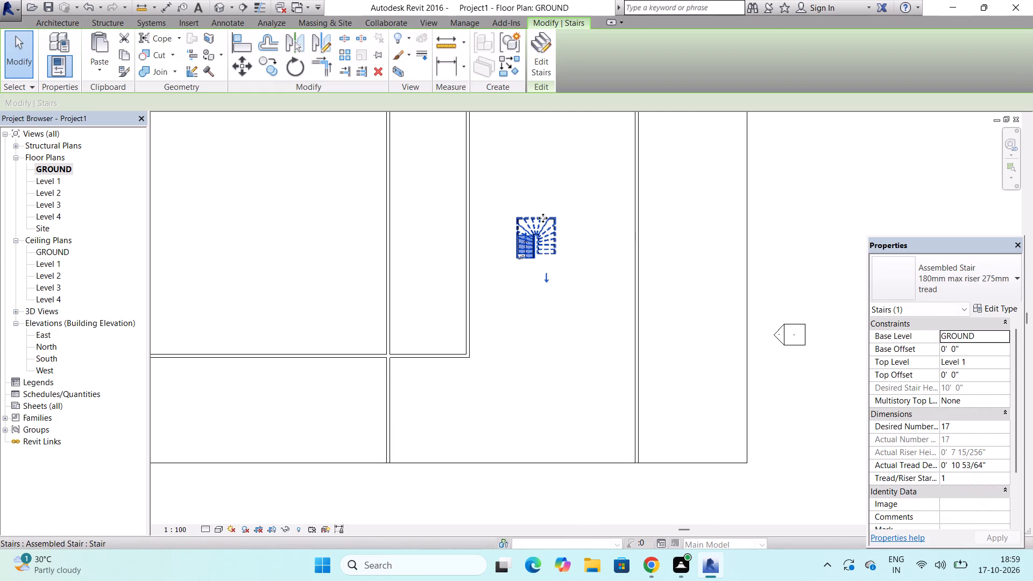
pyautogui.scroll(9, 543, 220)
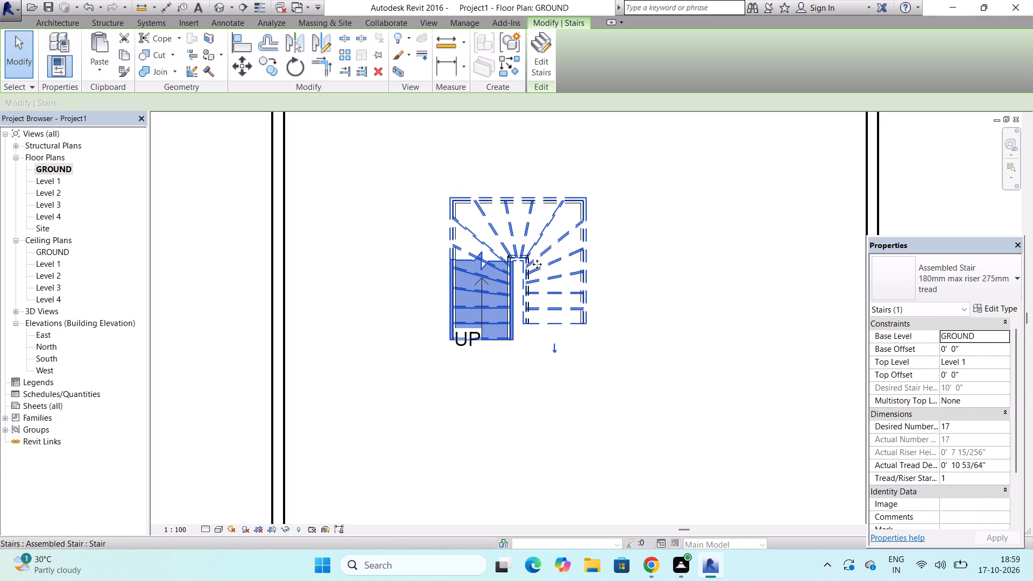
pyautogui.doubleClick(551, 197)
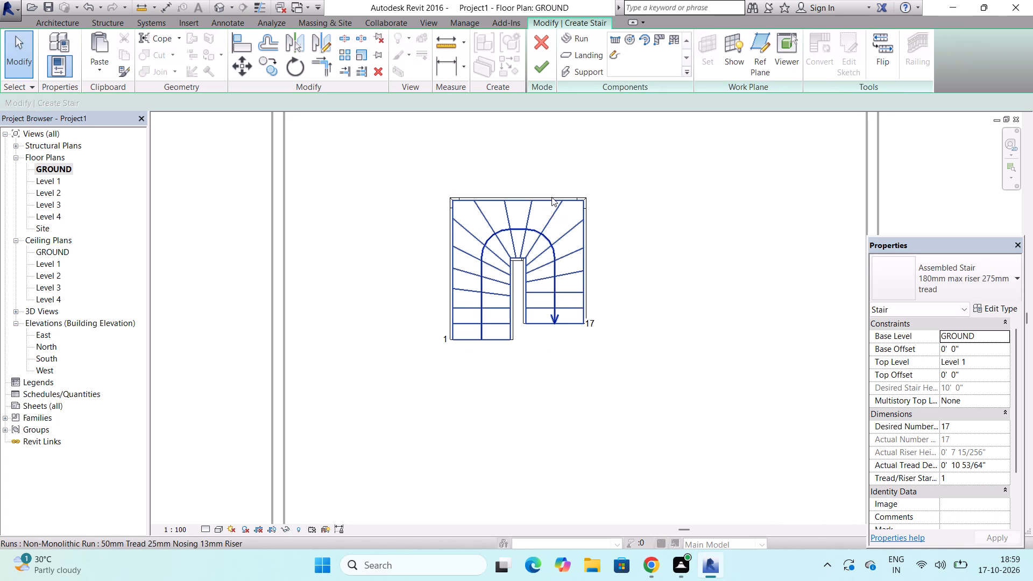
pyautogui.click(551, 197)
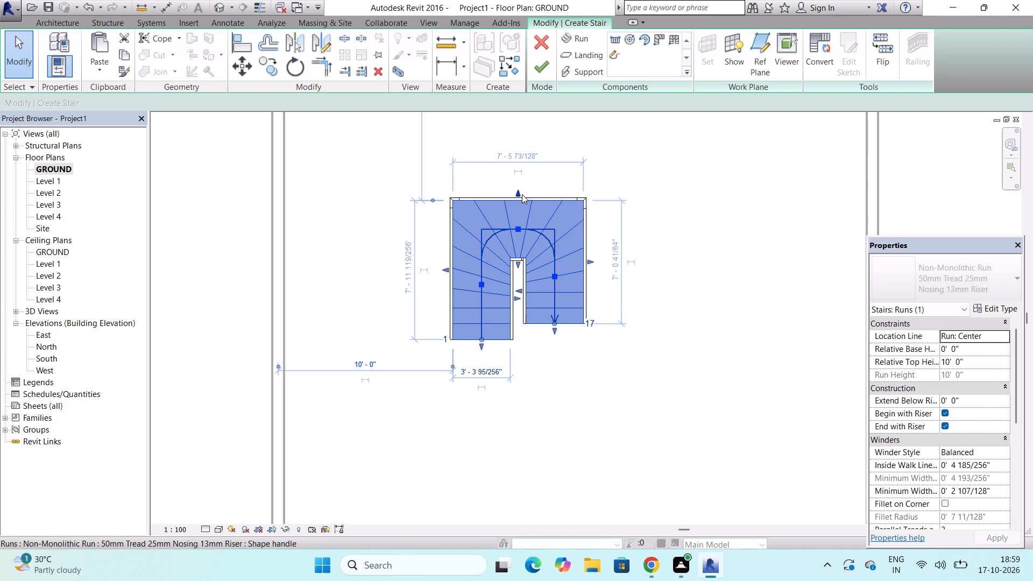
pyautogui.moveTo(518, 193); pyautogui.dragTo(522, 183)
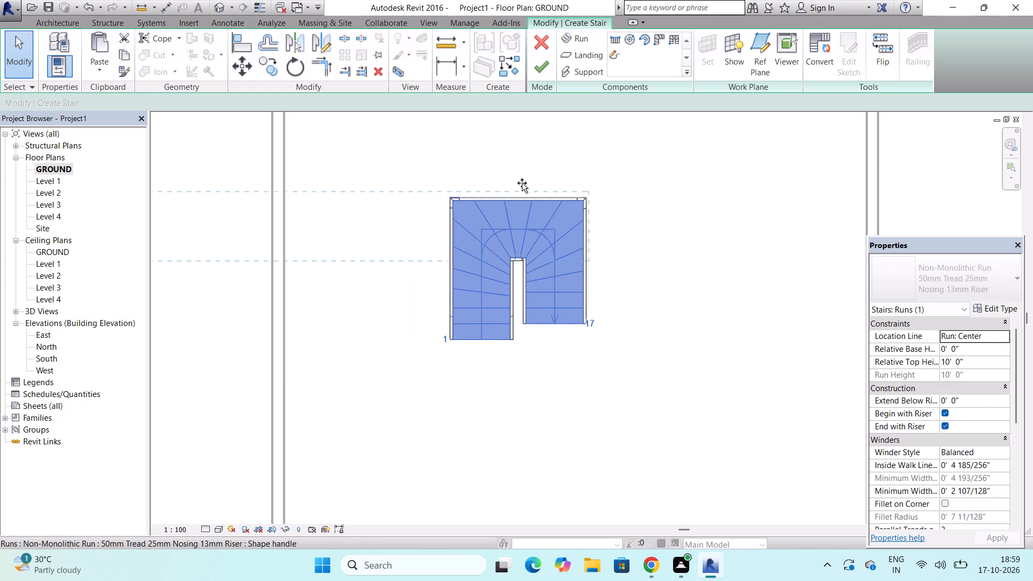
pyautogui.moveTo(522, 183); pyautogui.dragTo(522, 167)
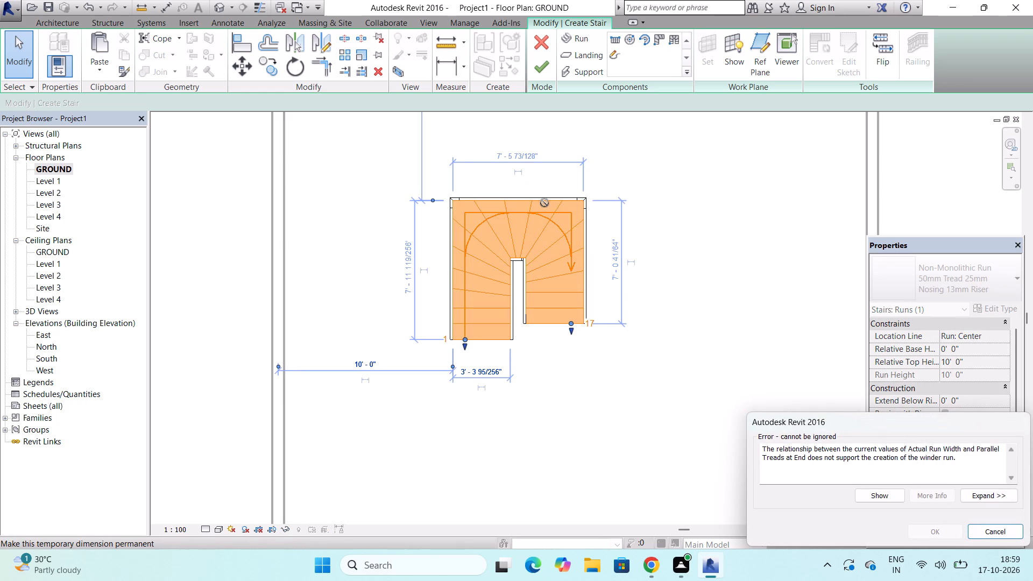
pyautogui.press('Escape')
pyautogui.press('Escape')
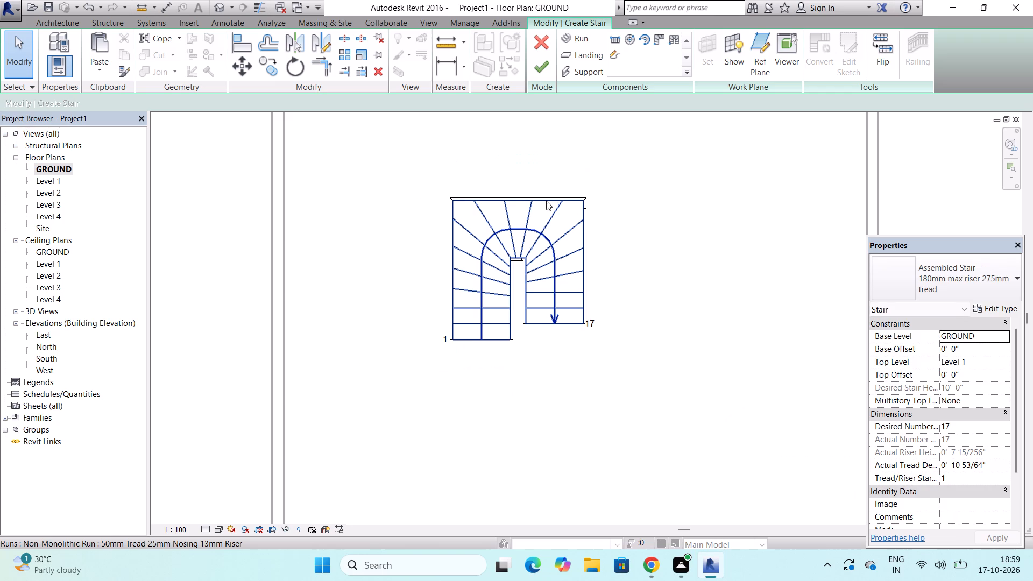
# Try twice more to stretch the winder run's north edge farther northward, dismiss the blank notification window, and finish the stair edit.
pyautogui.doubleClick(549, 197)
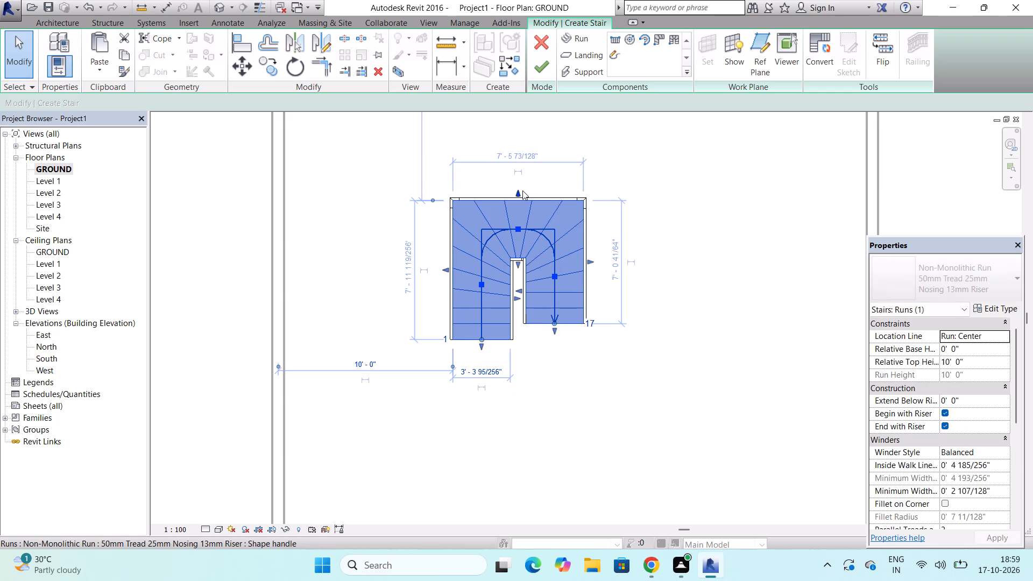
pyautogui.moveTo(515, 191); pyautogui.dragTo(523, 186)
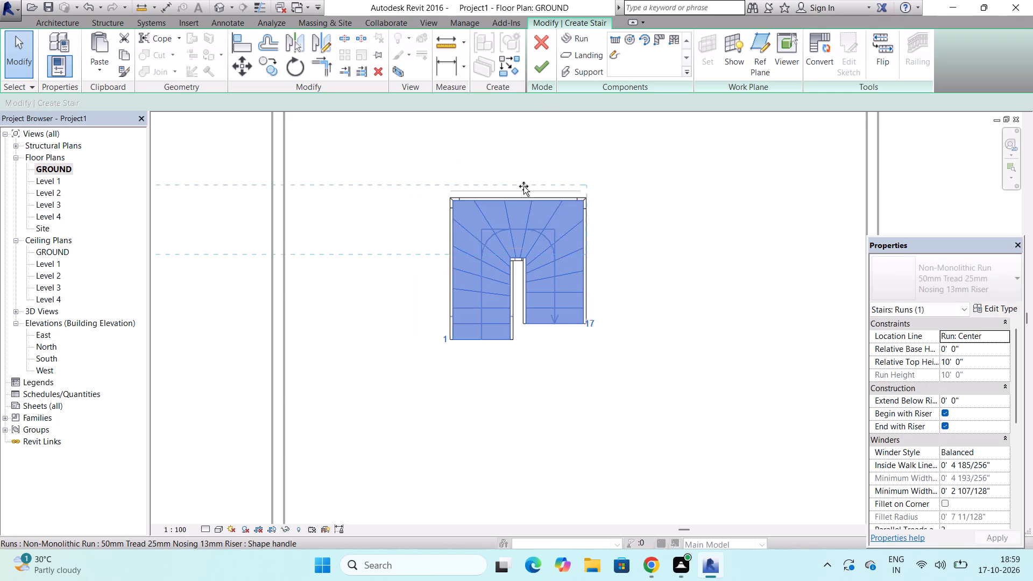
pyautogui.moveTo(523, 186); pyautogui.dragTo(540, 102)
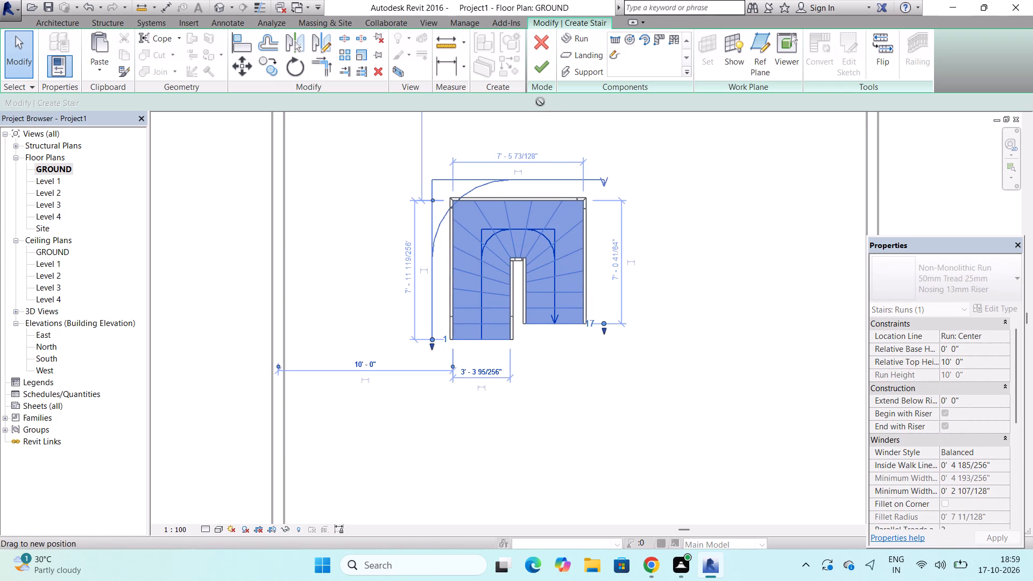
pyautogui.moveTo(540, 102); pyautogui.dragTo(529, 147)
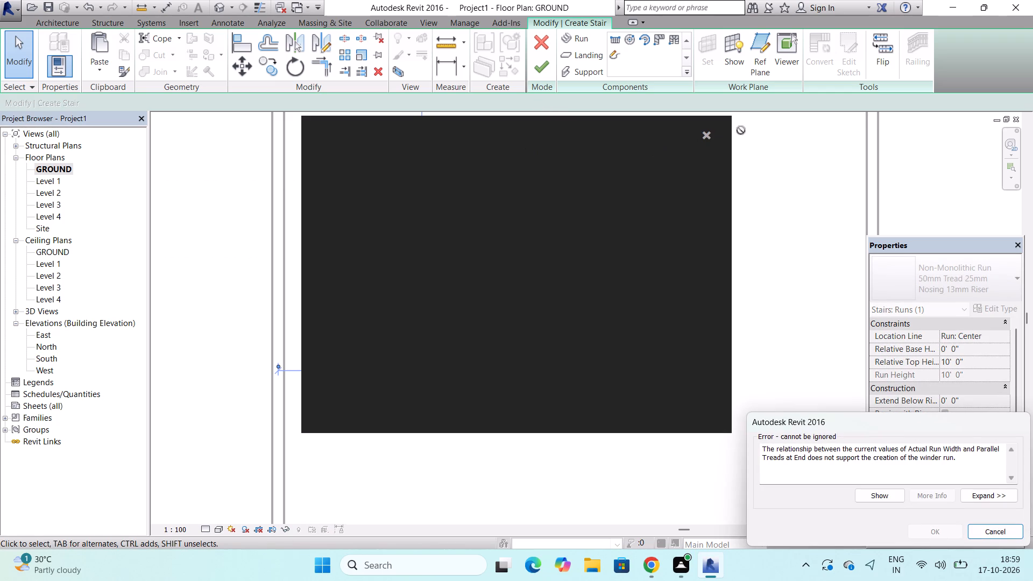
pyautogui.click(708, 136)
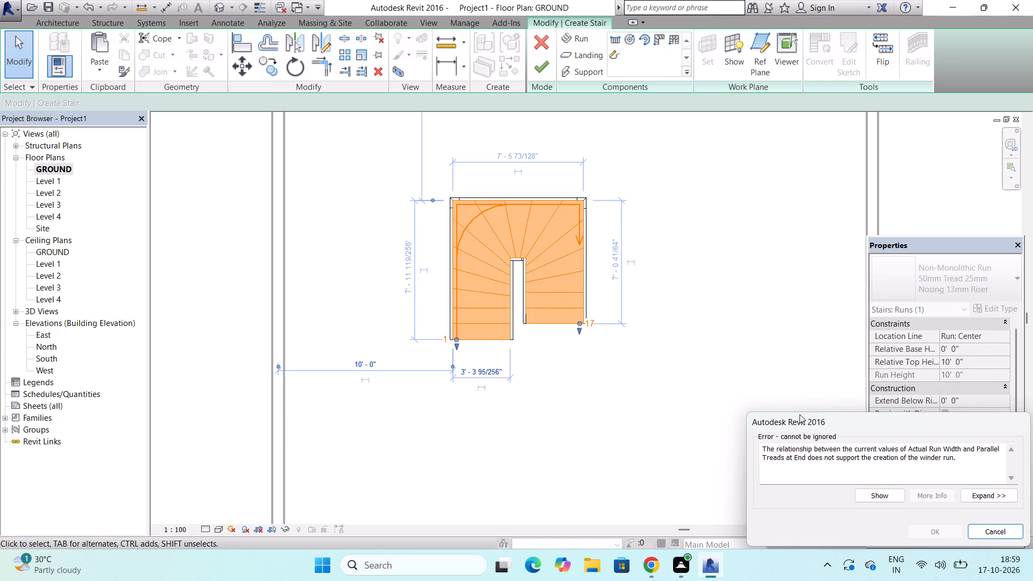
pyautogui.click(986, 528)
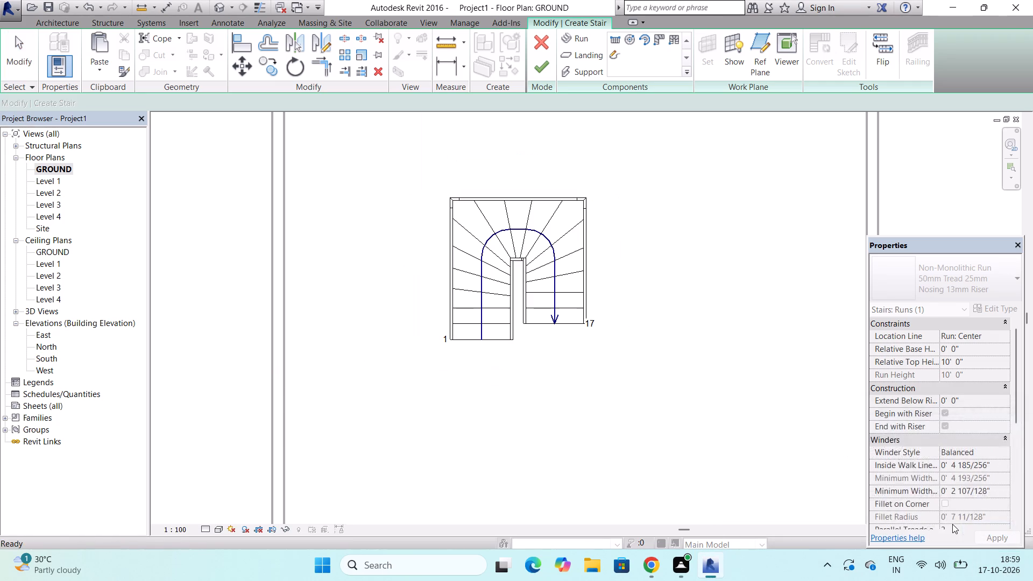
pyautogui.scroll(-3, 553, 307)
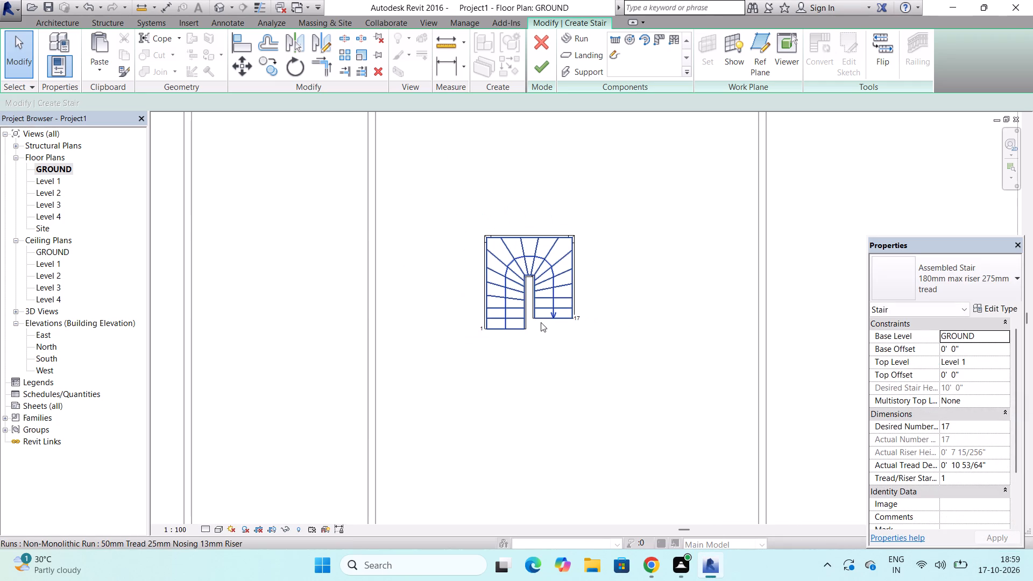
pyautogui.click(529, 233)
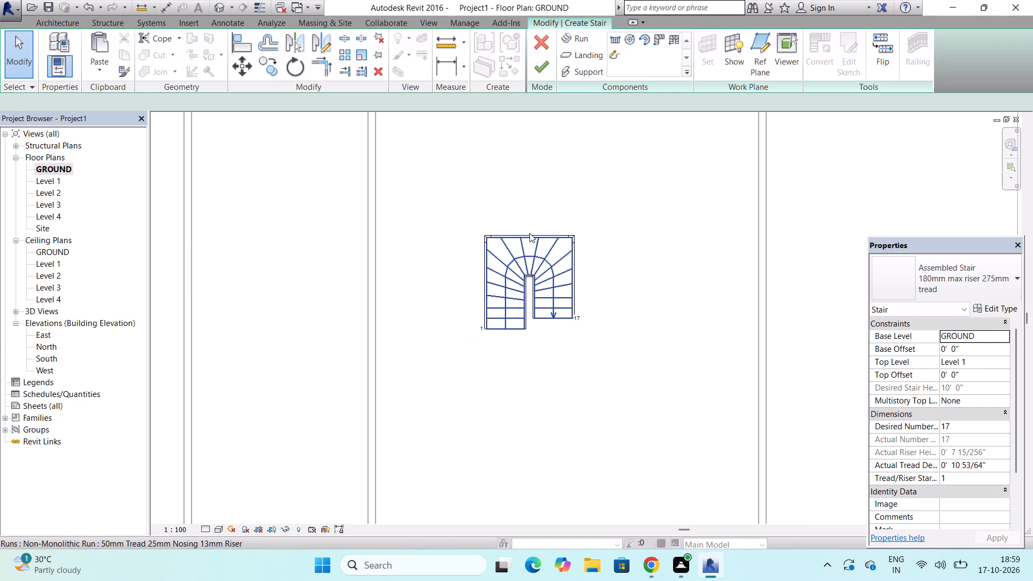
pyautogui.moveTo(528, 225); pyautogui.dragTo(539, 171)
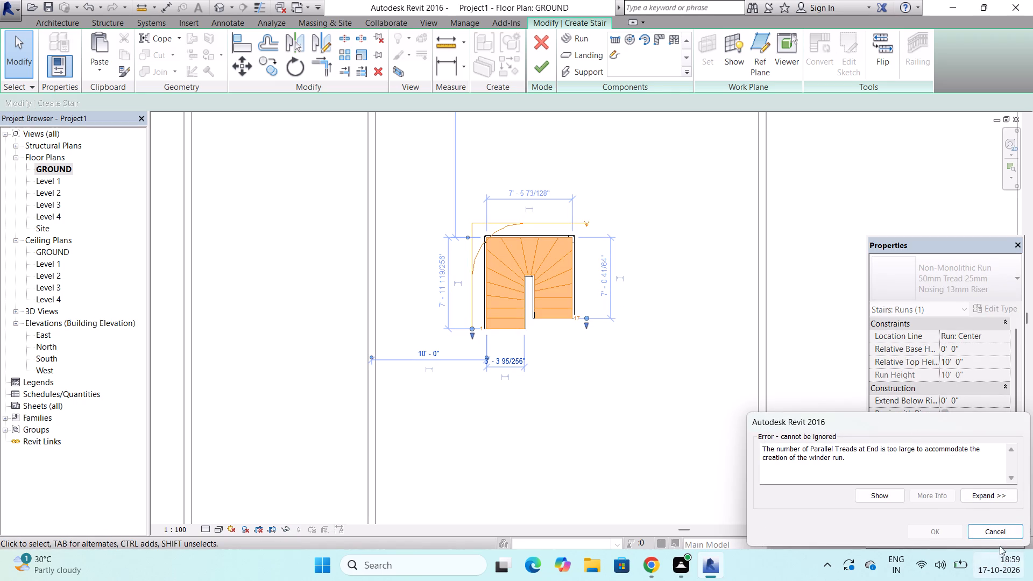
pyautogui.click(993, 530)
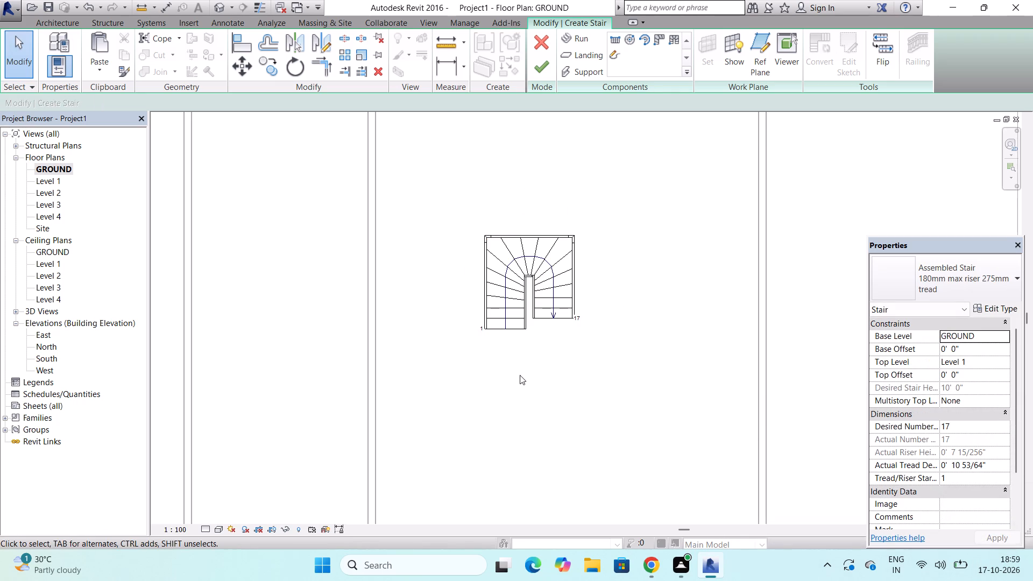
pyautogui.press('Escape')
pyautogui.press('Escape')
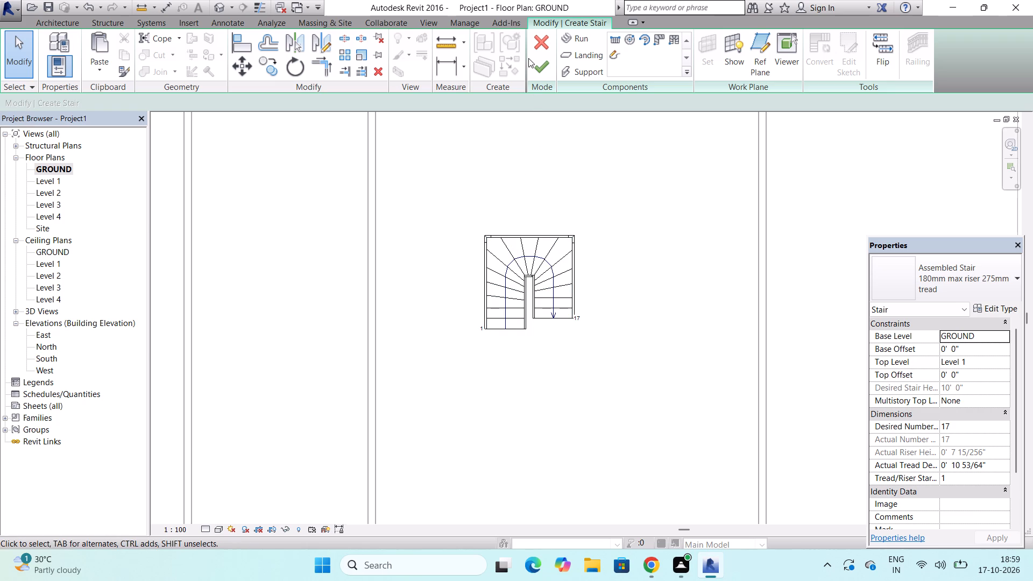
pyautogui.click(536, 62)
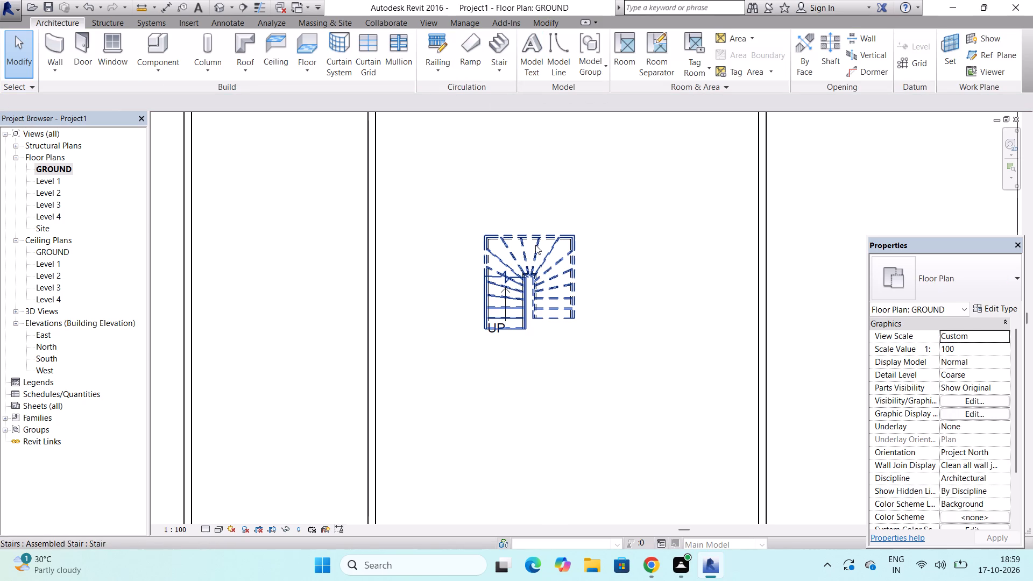
# Move the whole winder stair southeast within the space, to about 12' 3 1/2" east of the inner partition.
pyautogui.click(535, 238)
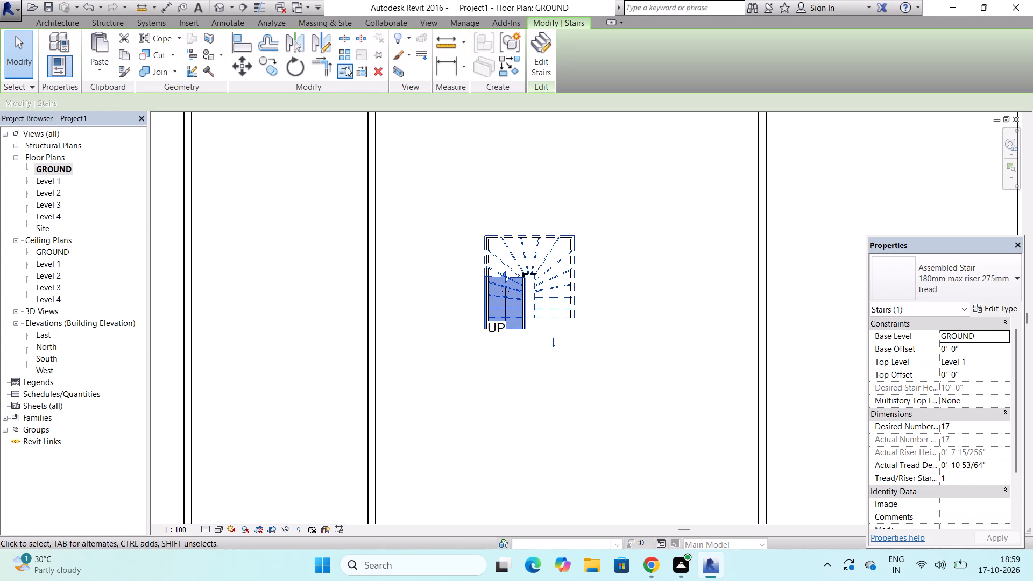
pyautogui.scroll(-4, 451, 162)
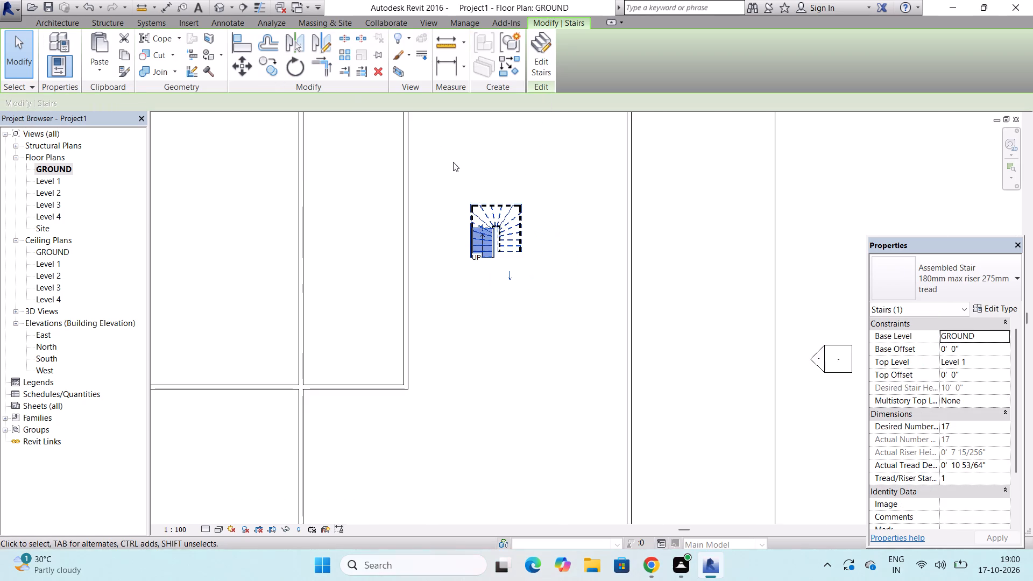
pyautogui.scroll(-3, 453, 162)
pyautogui.scroll(7, 492, 190)
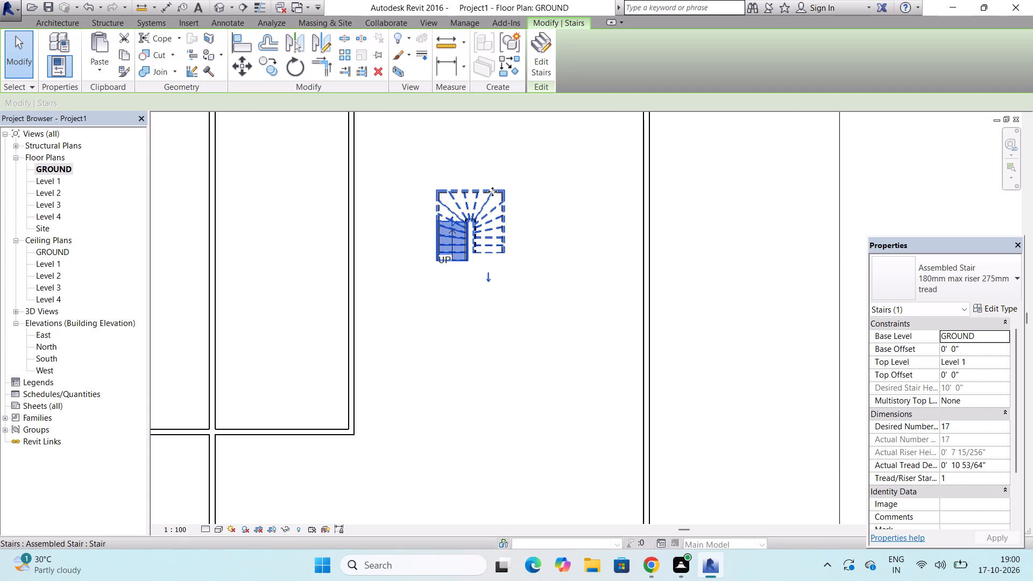
pyautogui.moveTo(492, 192); pyautogui.dragTo(495, 258)
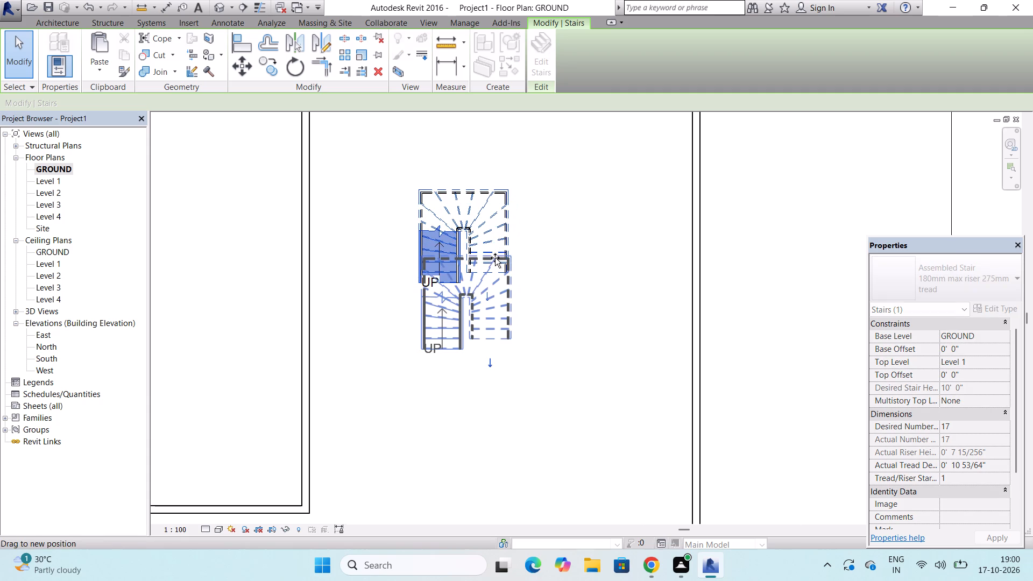
pyautogui.moveTo(495, 258); pyautogui.dragTo(519, 230)
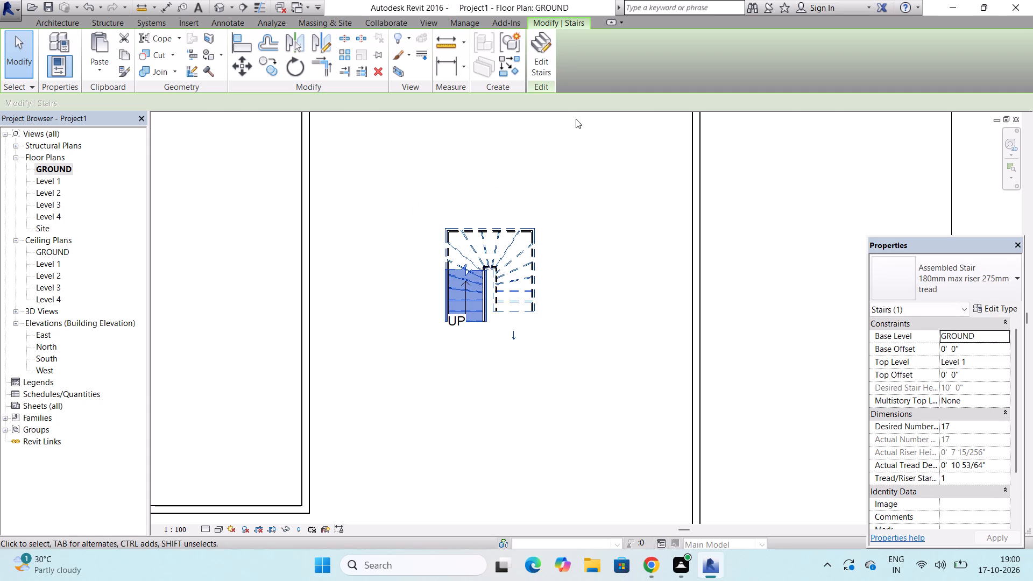
# Reopen the winder stair for editing and try to extend the run's starting end southward.
pyautogui.click(548, 52)
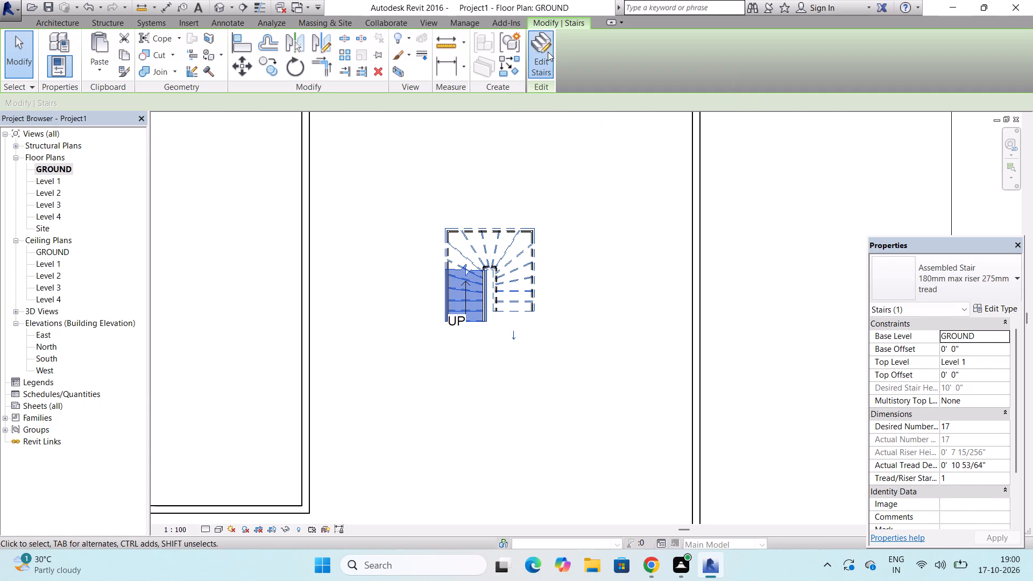
pyautogui.click(485, 228)
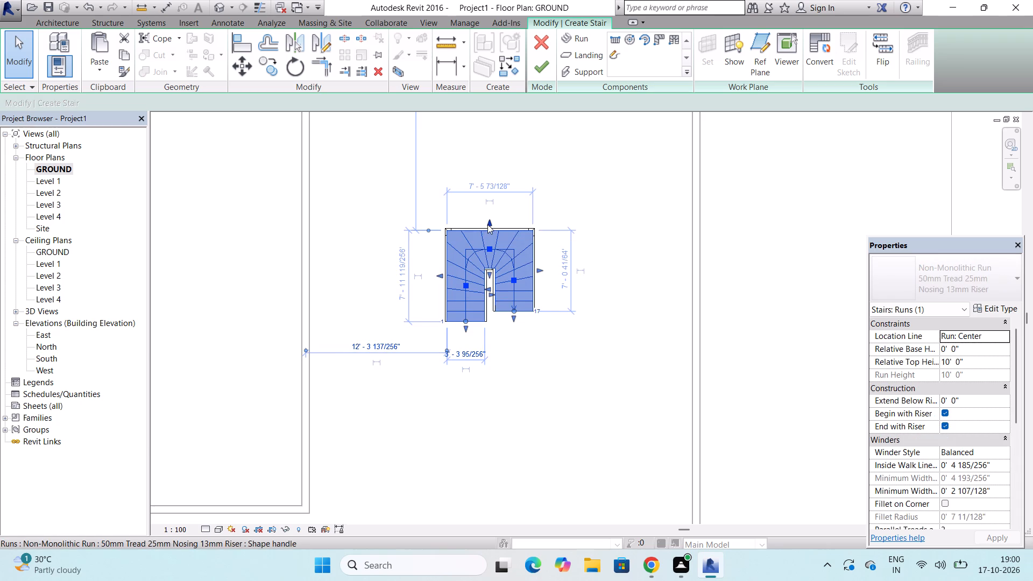
pyautogui.scroll(-4, 500, 207)
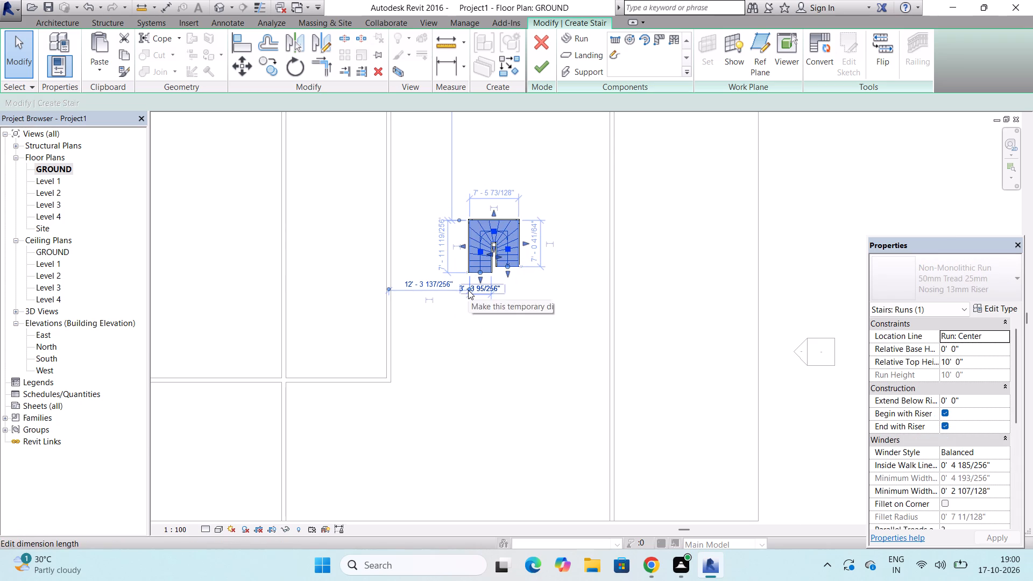
pyautogui.scroll(6, 503, 285)
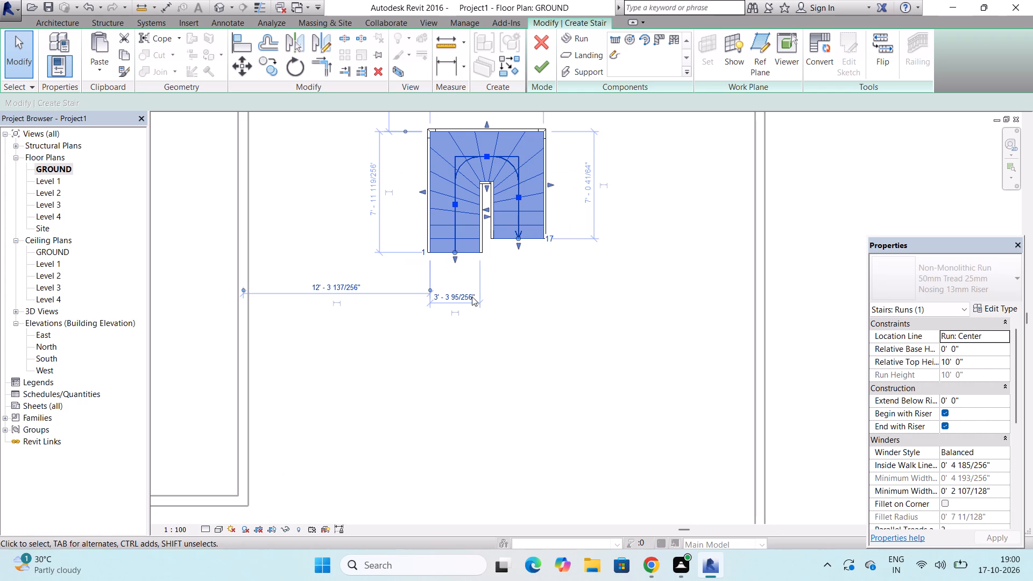
pyautogui.click(466, 296)
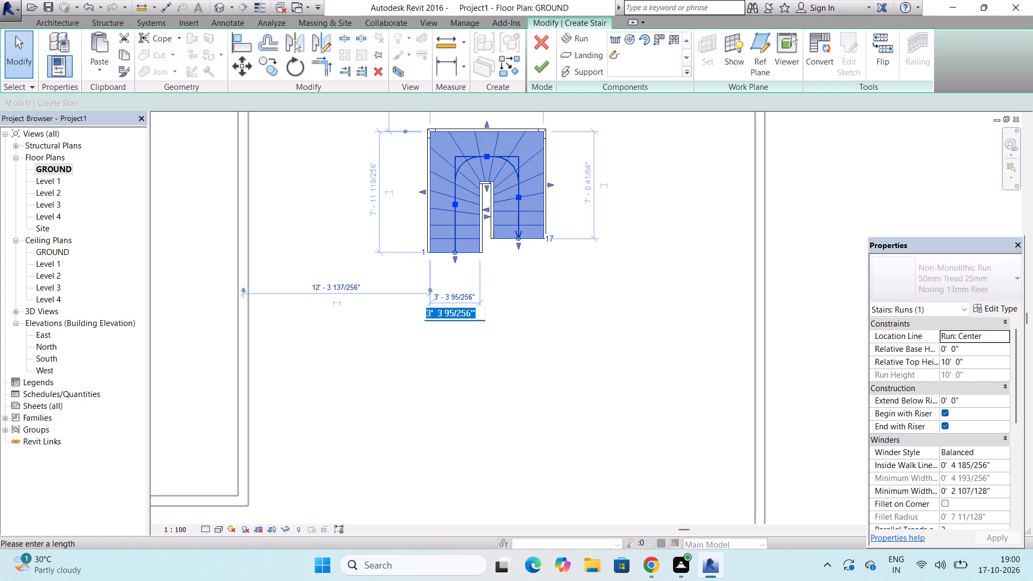
pyautogui.moveTo(456, 260); pyautogui.dragTo(454, 282)
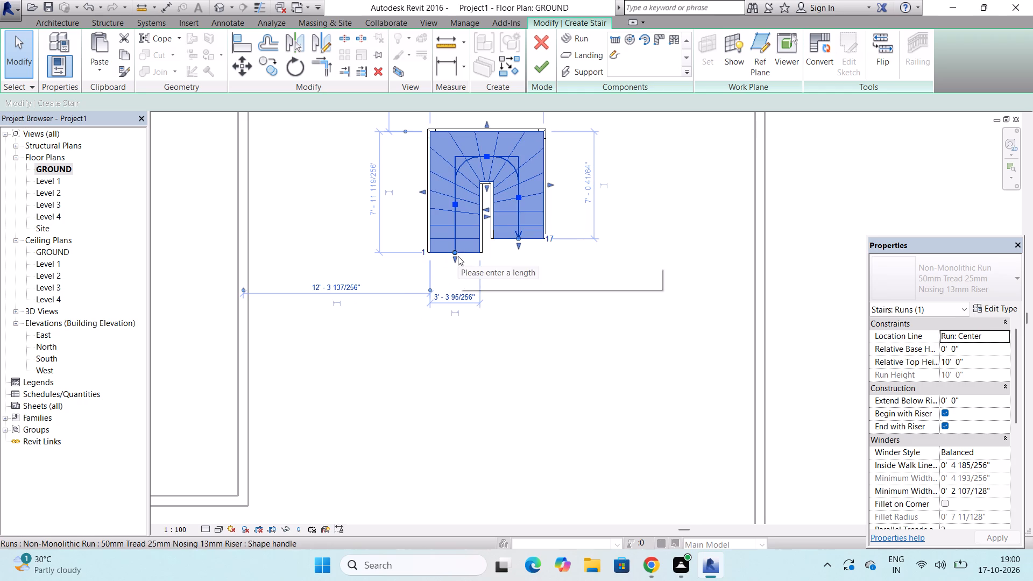
pyautogui.moveTo(456, 260); pyautogui.dragTo(456, 275)
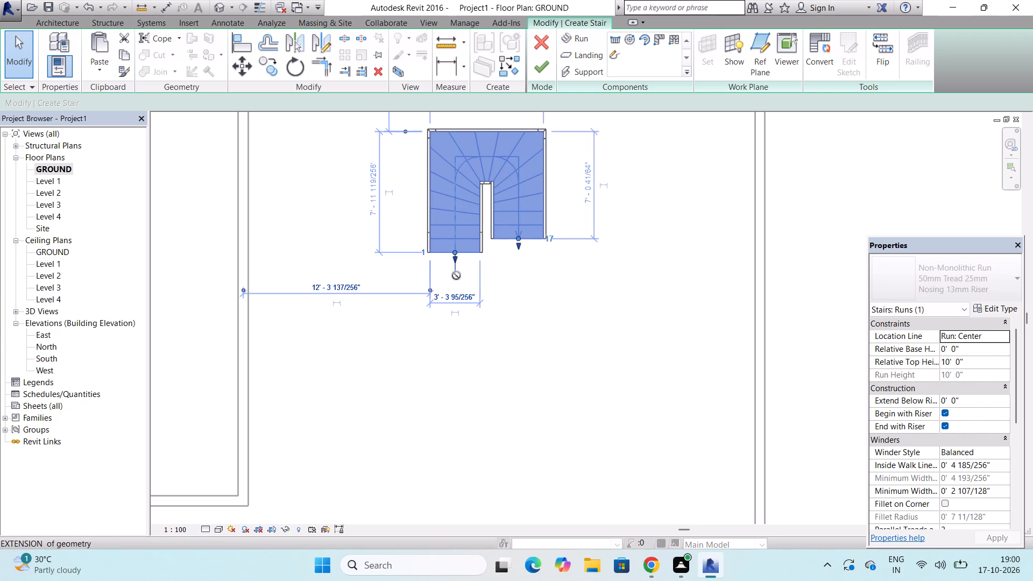
pyautogui.moveTo(456, 275); pyautogui.dragTo(450, 321)
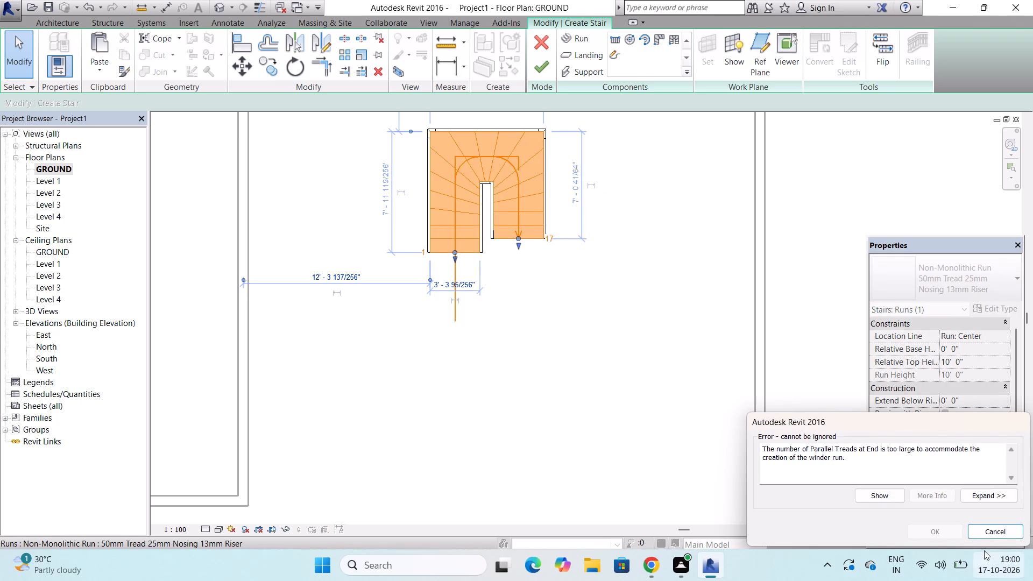
pyautogui.click(988, 531)
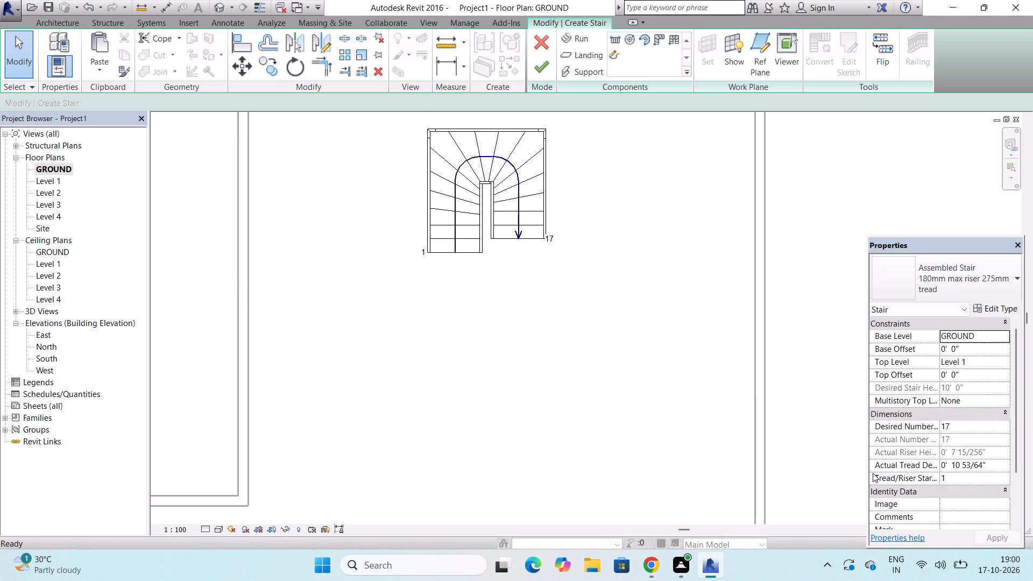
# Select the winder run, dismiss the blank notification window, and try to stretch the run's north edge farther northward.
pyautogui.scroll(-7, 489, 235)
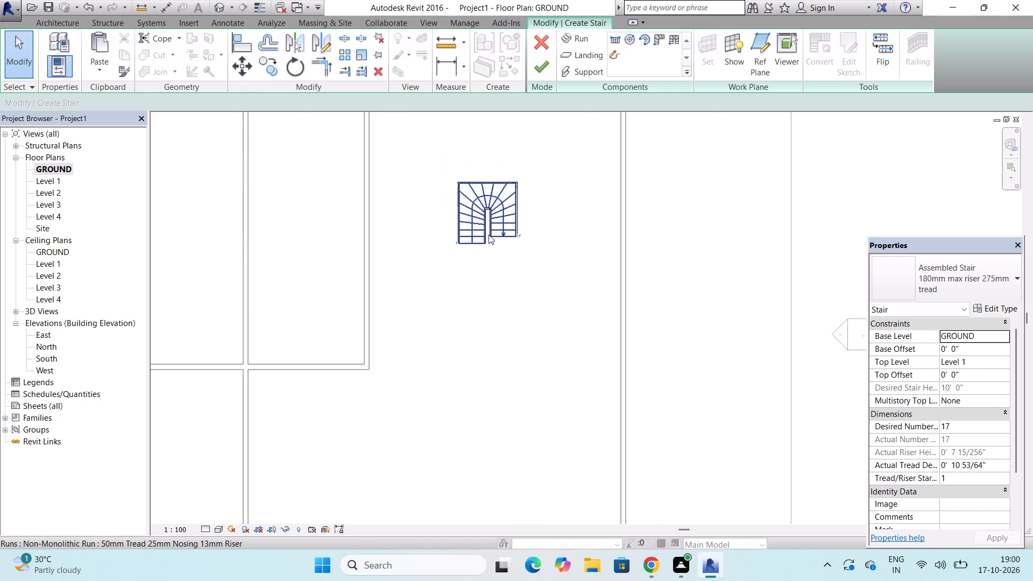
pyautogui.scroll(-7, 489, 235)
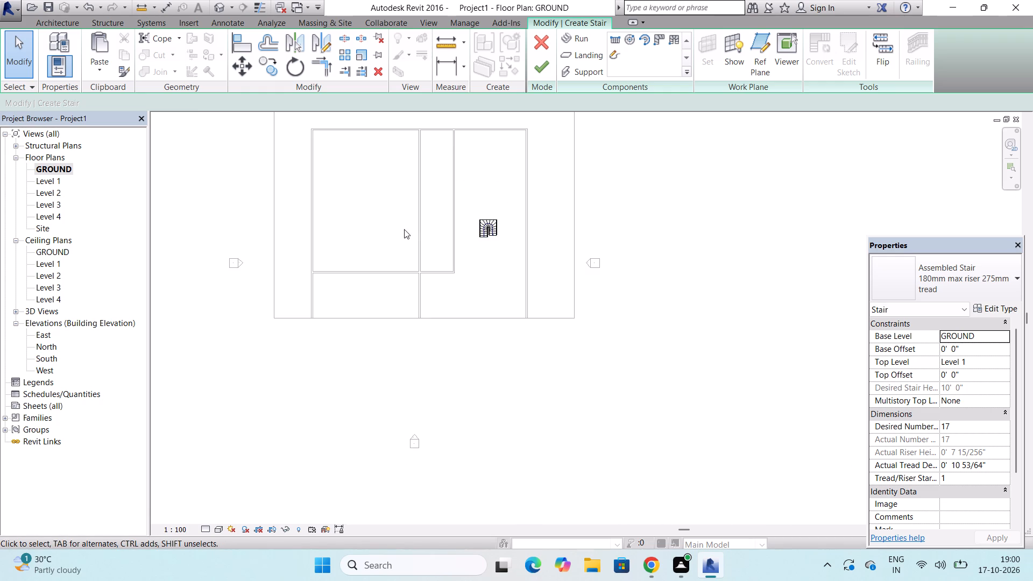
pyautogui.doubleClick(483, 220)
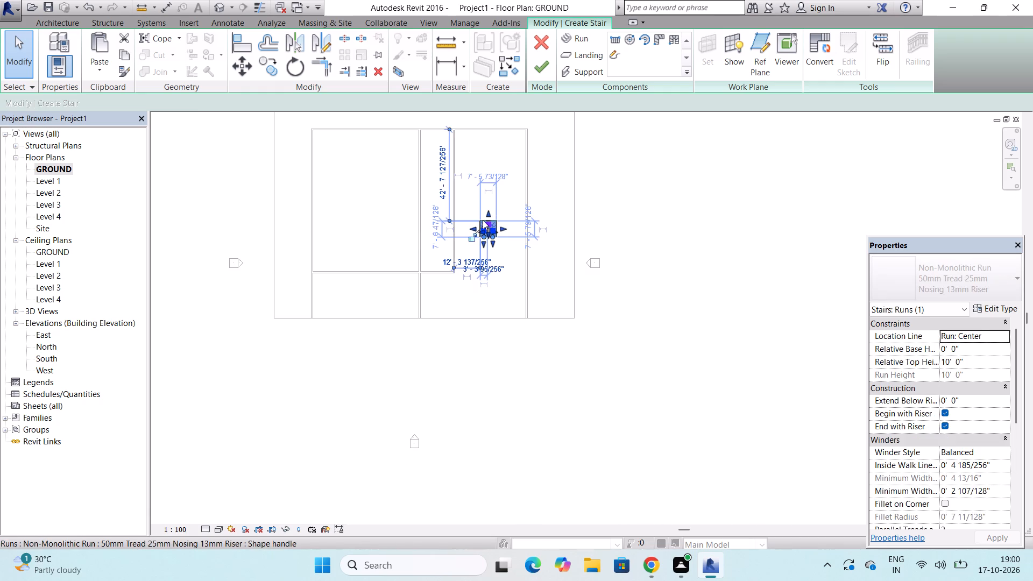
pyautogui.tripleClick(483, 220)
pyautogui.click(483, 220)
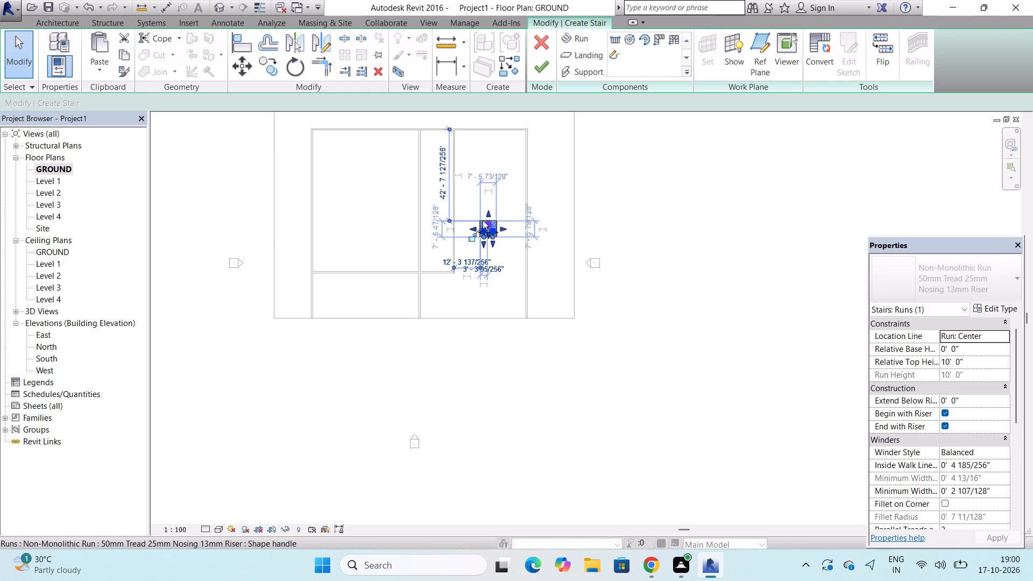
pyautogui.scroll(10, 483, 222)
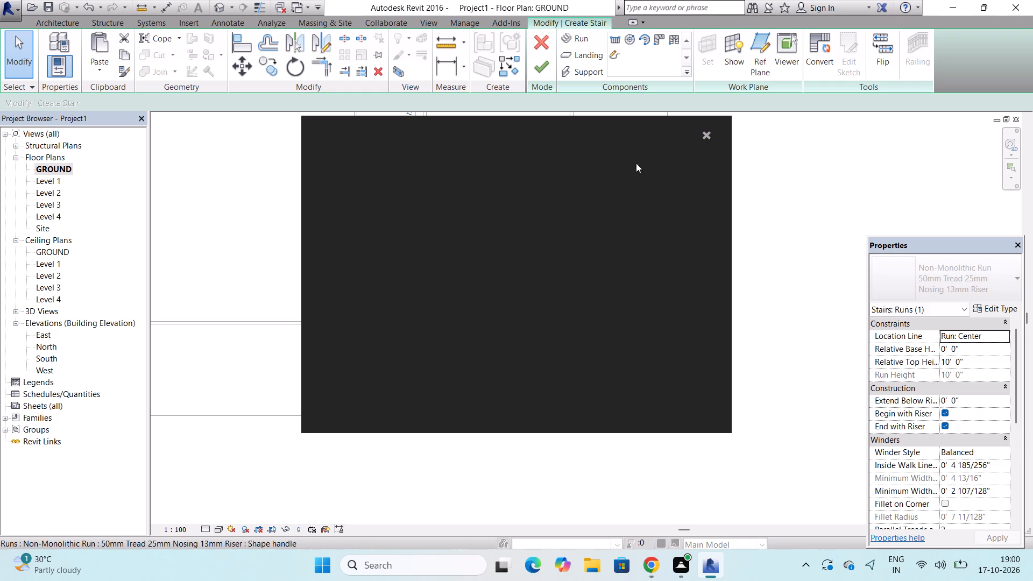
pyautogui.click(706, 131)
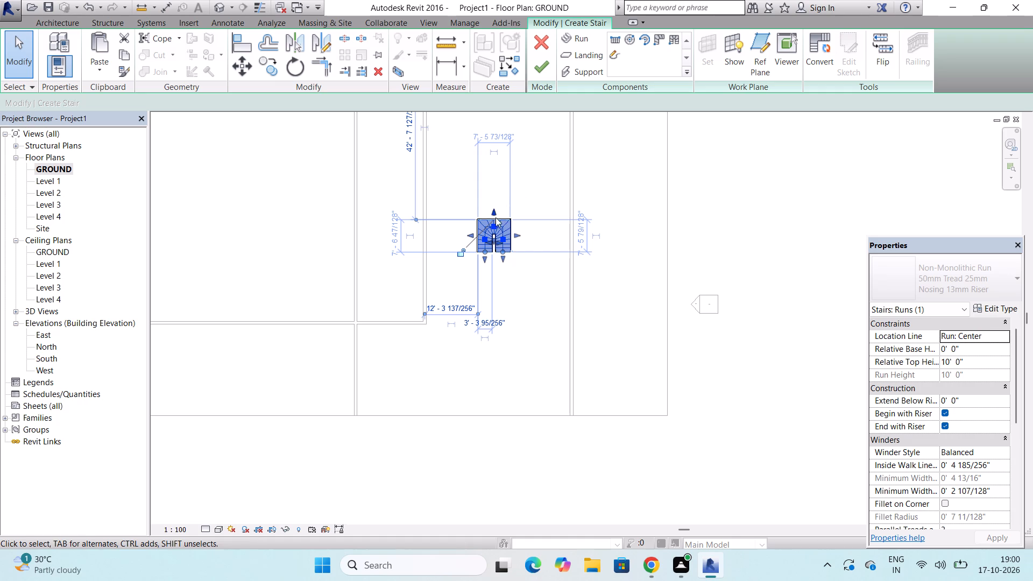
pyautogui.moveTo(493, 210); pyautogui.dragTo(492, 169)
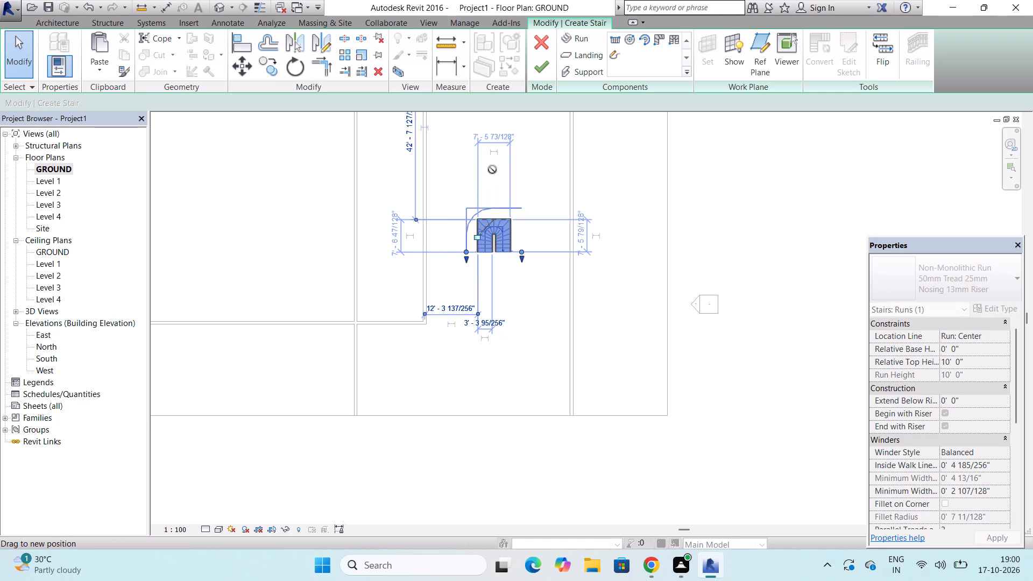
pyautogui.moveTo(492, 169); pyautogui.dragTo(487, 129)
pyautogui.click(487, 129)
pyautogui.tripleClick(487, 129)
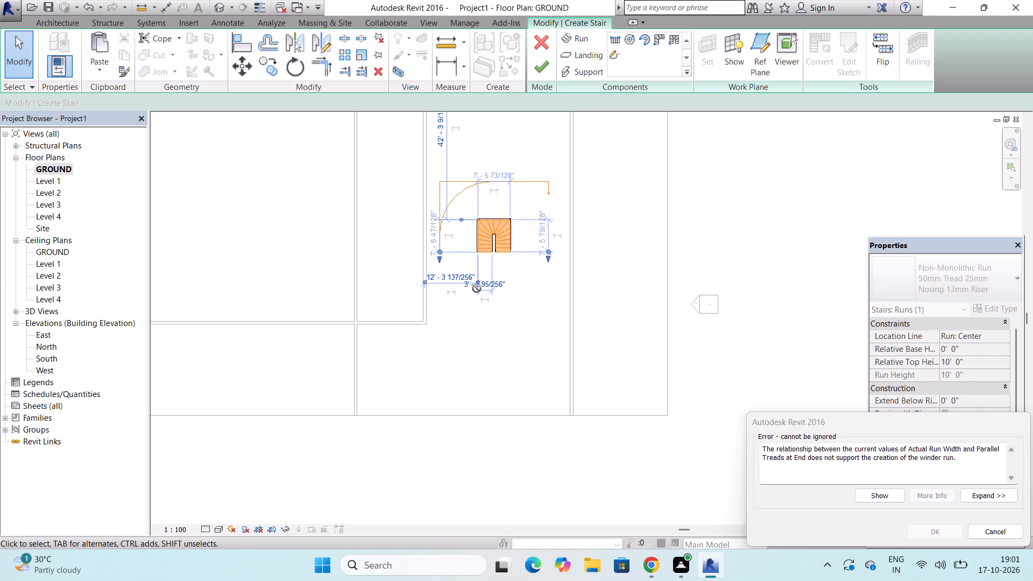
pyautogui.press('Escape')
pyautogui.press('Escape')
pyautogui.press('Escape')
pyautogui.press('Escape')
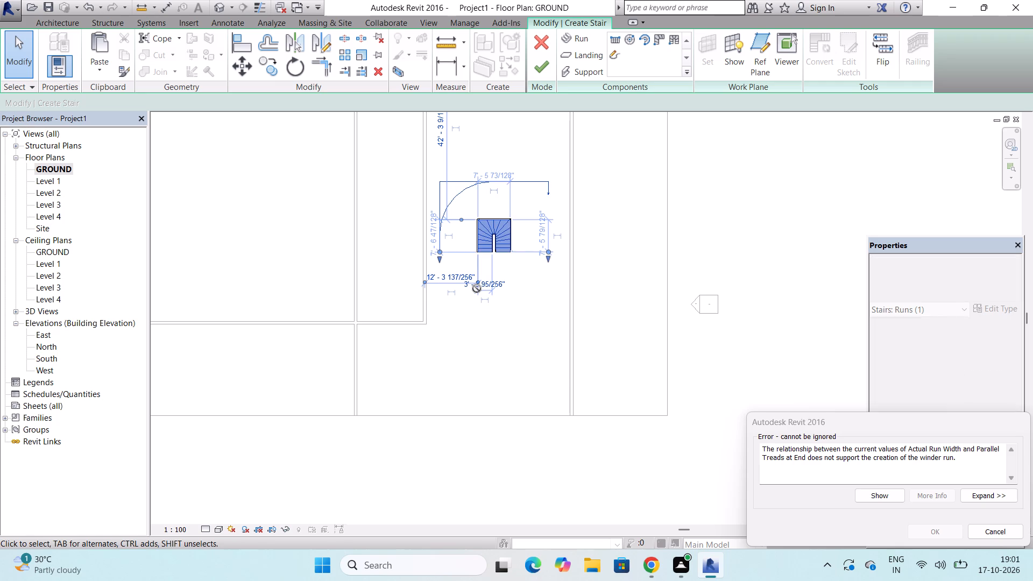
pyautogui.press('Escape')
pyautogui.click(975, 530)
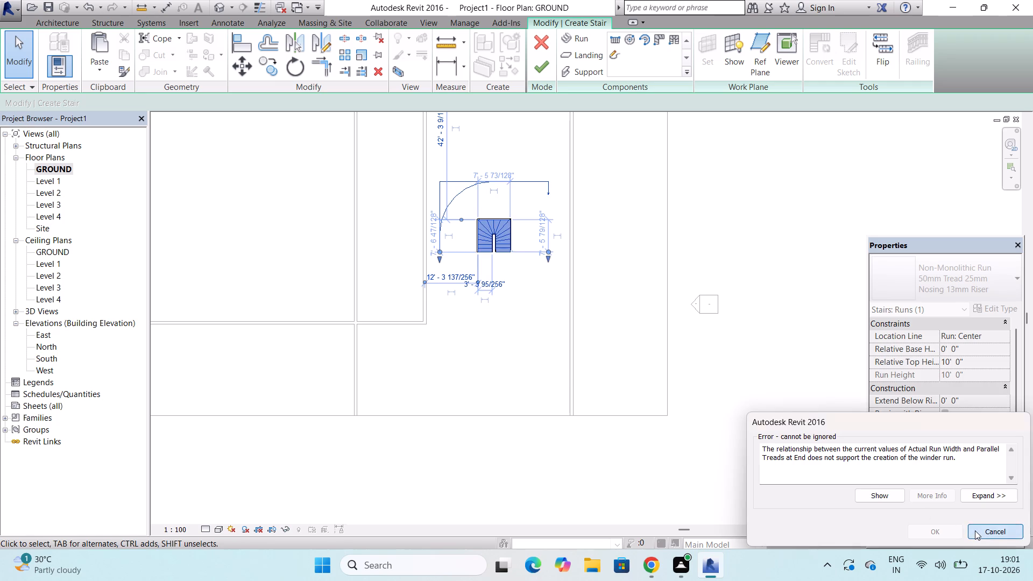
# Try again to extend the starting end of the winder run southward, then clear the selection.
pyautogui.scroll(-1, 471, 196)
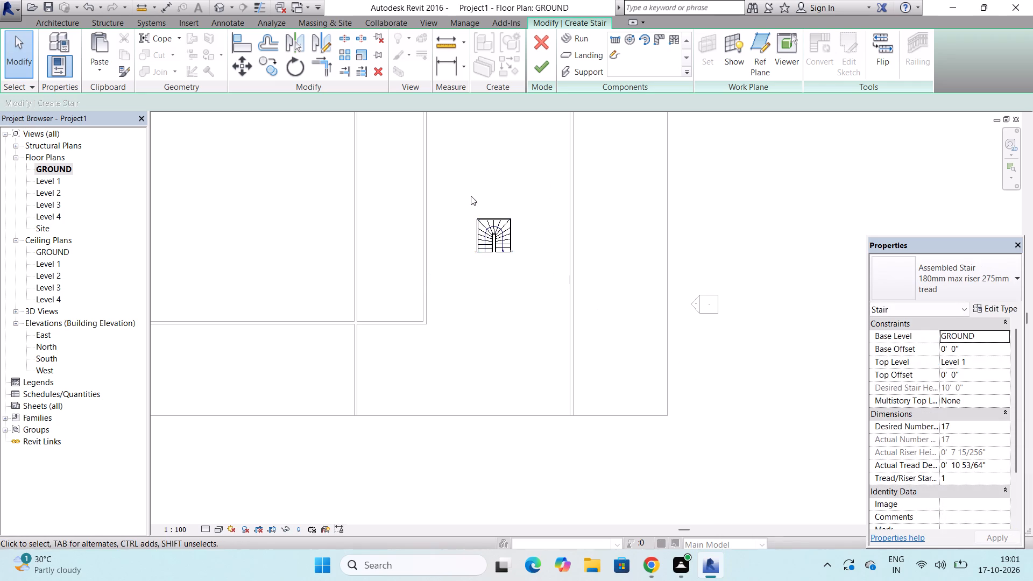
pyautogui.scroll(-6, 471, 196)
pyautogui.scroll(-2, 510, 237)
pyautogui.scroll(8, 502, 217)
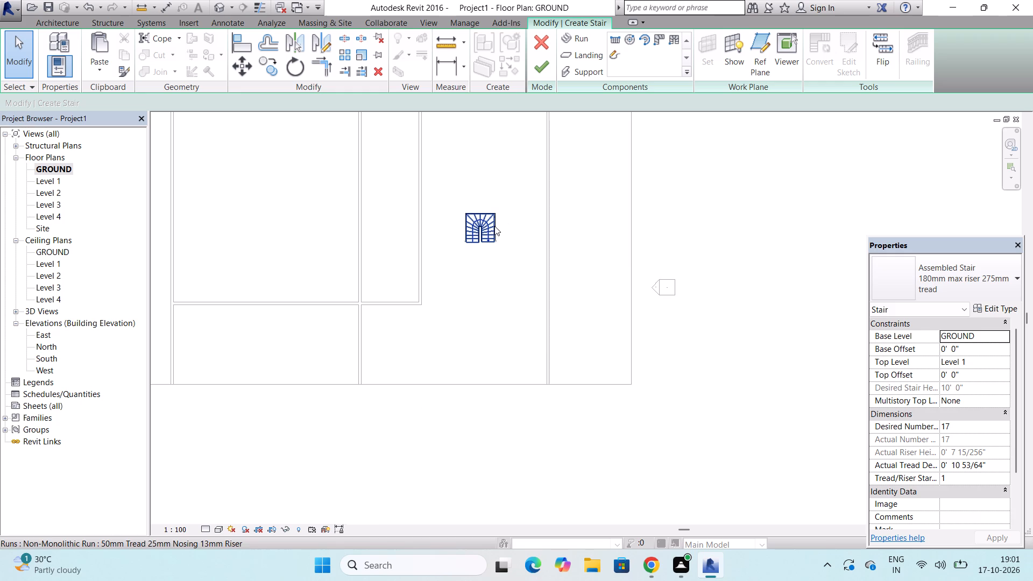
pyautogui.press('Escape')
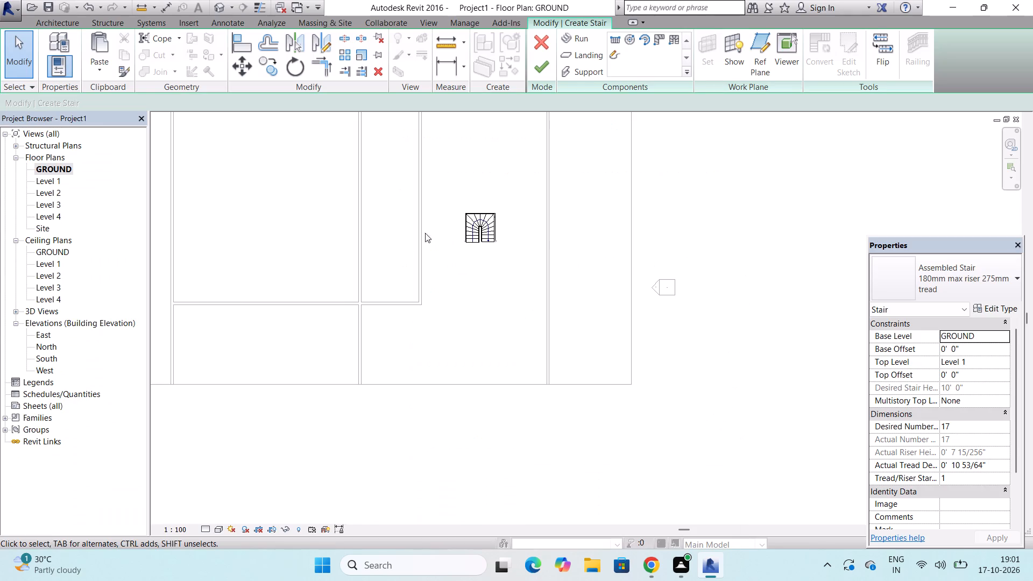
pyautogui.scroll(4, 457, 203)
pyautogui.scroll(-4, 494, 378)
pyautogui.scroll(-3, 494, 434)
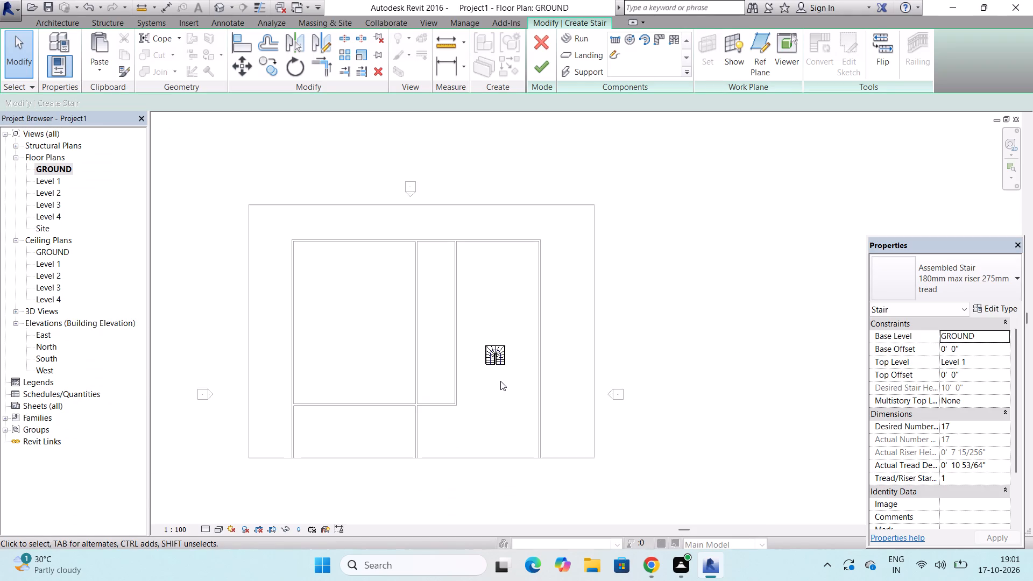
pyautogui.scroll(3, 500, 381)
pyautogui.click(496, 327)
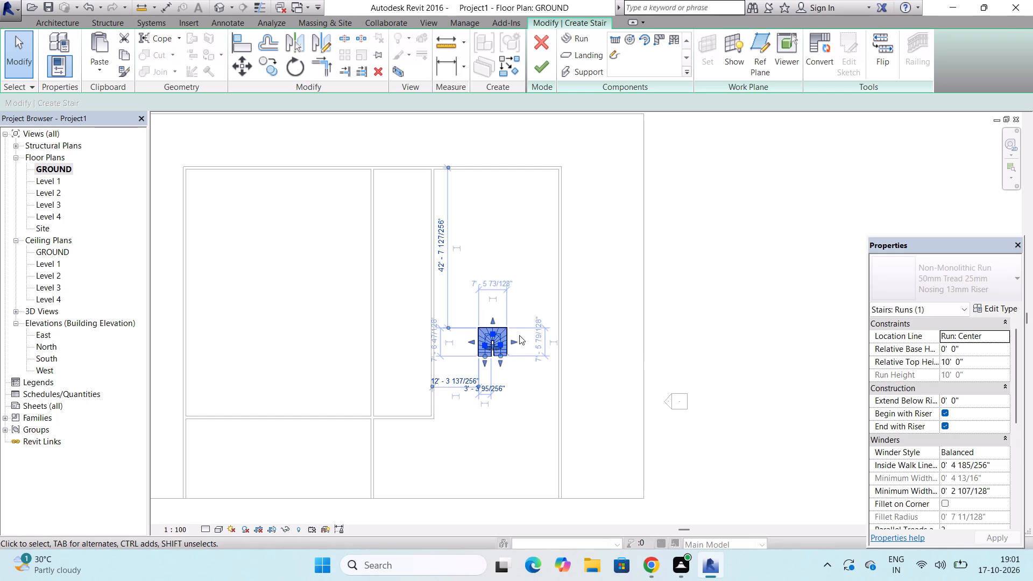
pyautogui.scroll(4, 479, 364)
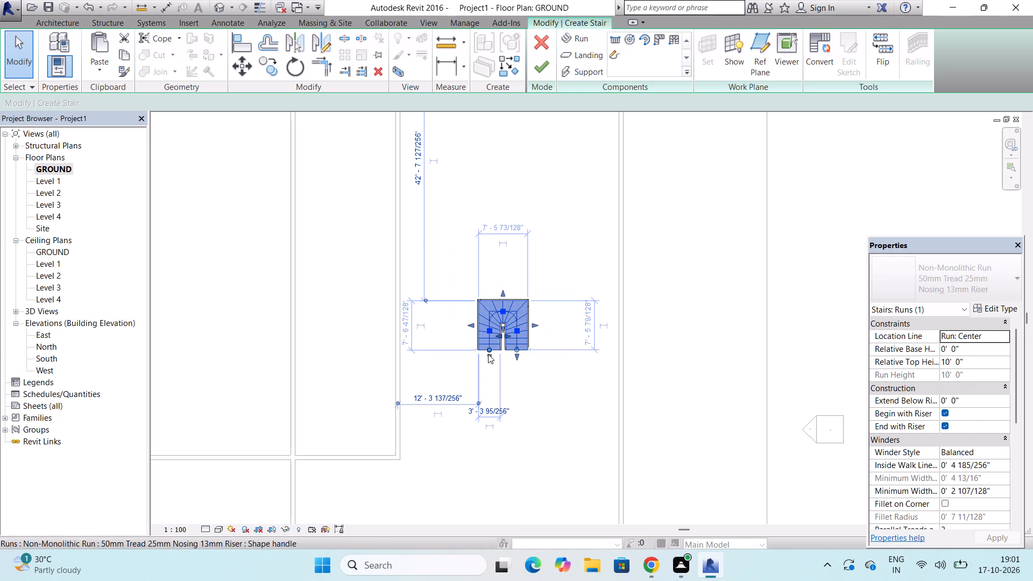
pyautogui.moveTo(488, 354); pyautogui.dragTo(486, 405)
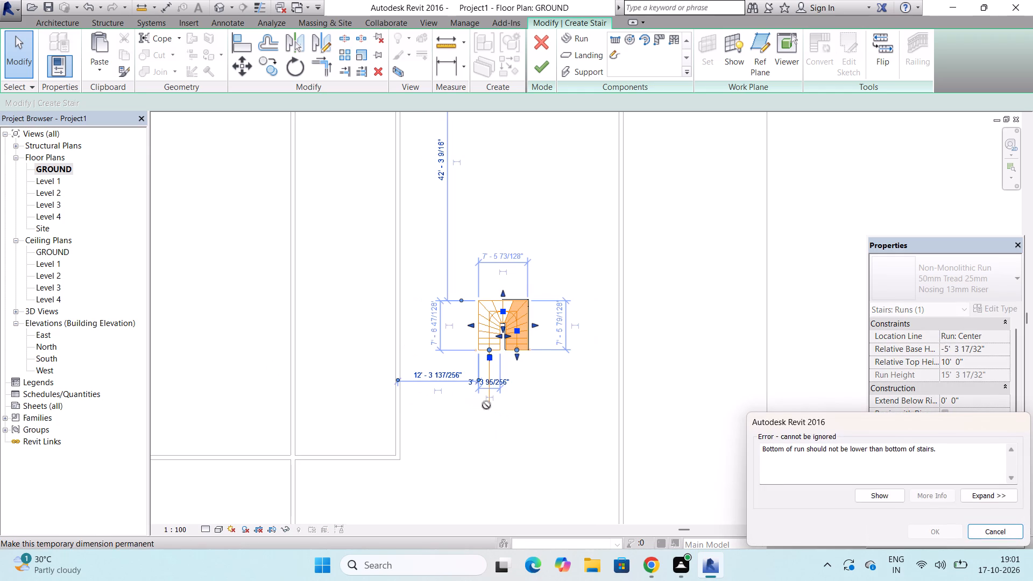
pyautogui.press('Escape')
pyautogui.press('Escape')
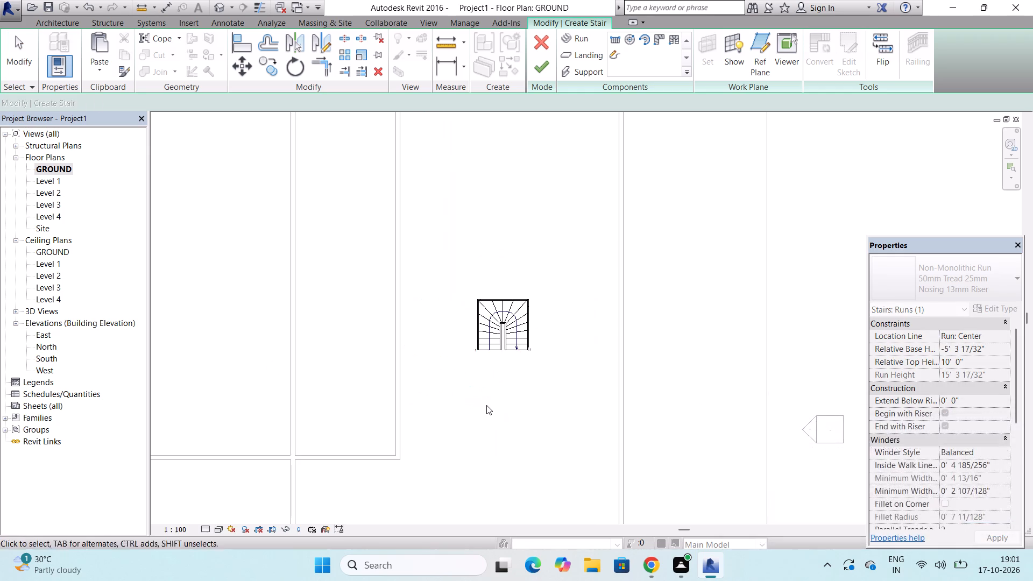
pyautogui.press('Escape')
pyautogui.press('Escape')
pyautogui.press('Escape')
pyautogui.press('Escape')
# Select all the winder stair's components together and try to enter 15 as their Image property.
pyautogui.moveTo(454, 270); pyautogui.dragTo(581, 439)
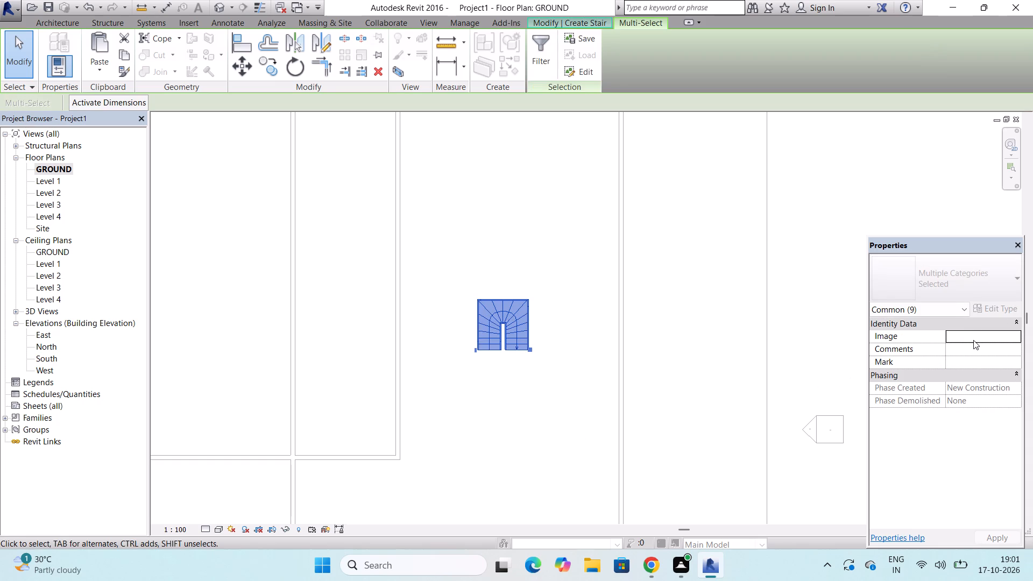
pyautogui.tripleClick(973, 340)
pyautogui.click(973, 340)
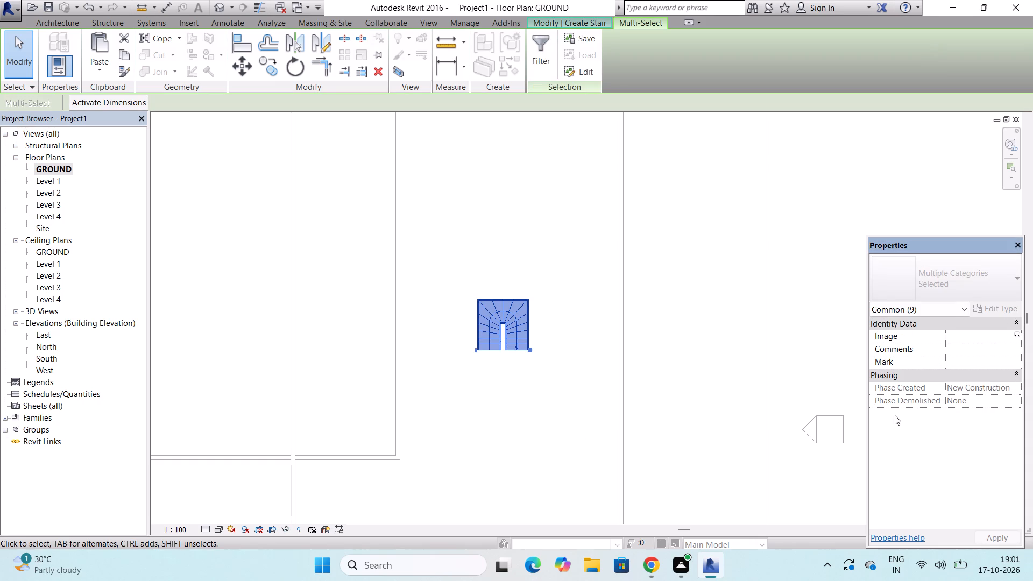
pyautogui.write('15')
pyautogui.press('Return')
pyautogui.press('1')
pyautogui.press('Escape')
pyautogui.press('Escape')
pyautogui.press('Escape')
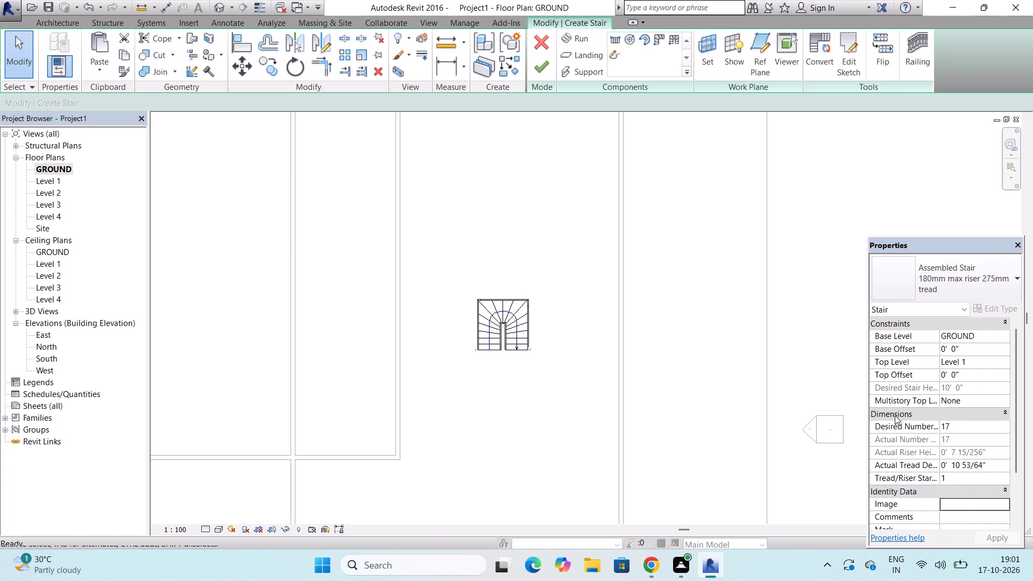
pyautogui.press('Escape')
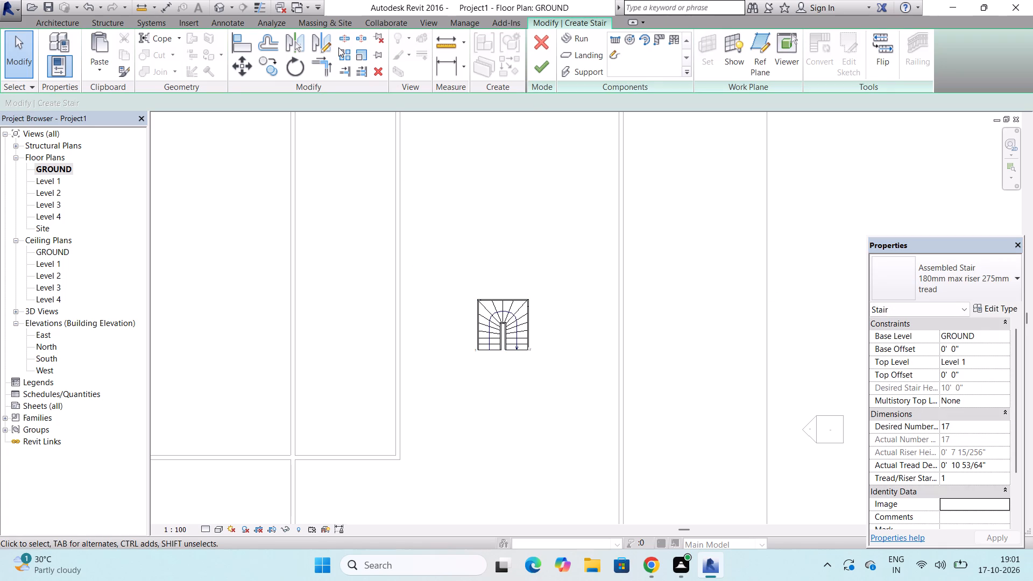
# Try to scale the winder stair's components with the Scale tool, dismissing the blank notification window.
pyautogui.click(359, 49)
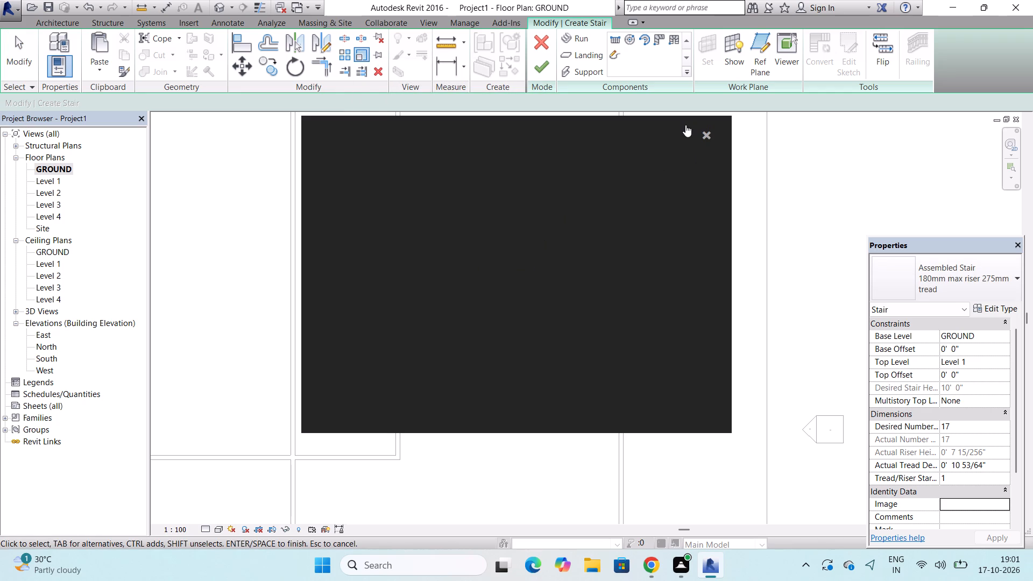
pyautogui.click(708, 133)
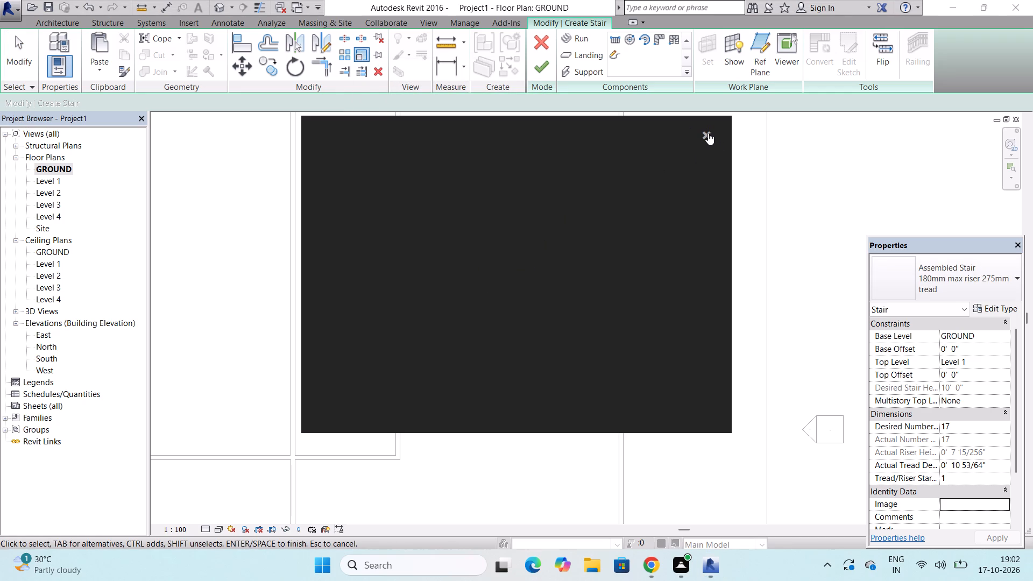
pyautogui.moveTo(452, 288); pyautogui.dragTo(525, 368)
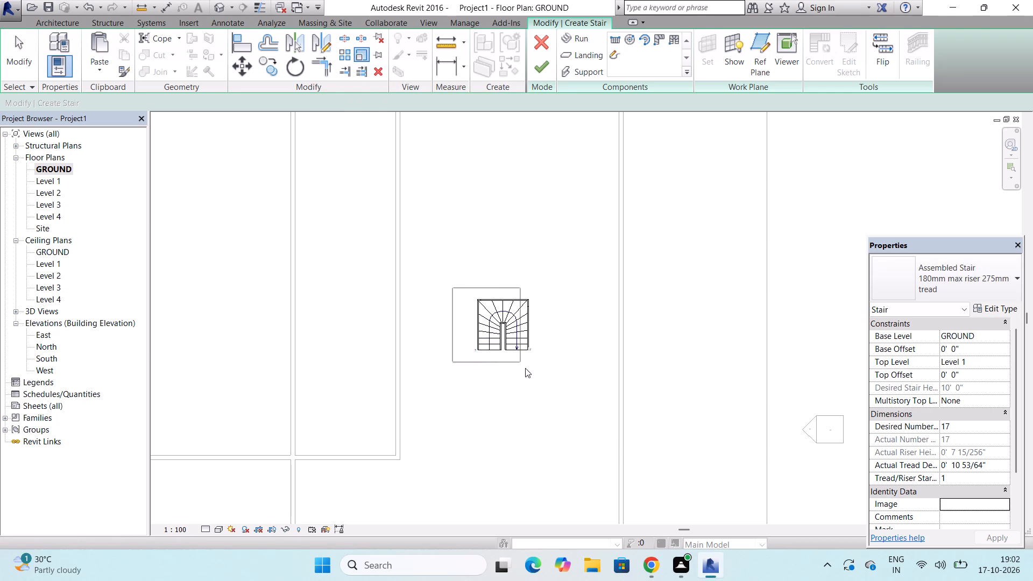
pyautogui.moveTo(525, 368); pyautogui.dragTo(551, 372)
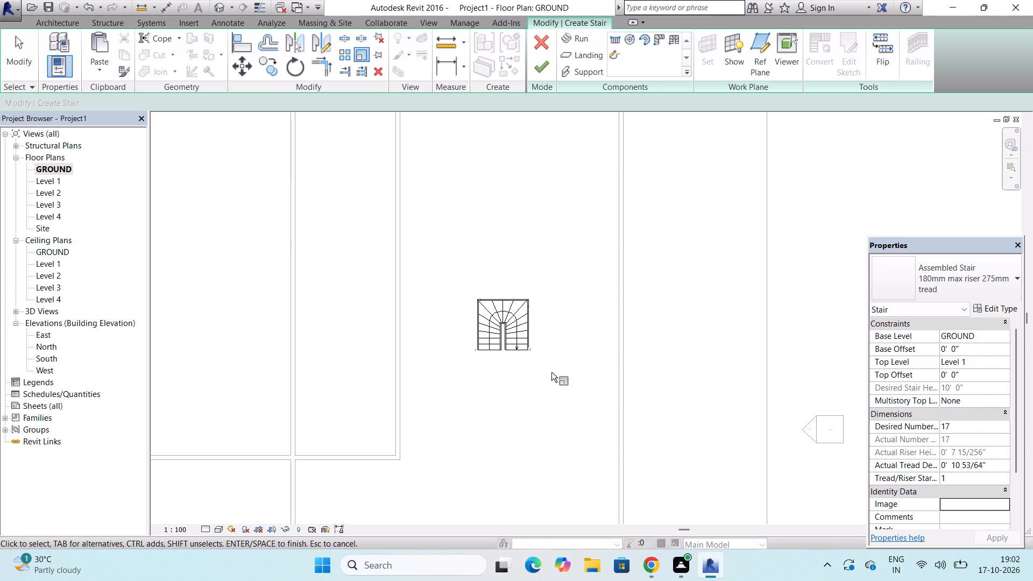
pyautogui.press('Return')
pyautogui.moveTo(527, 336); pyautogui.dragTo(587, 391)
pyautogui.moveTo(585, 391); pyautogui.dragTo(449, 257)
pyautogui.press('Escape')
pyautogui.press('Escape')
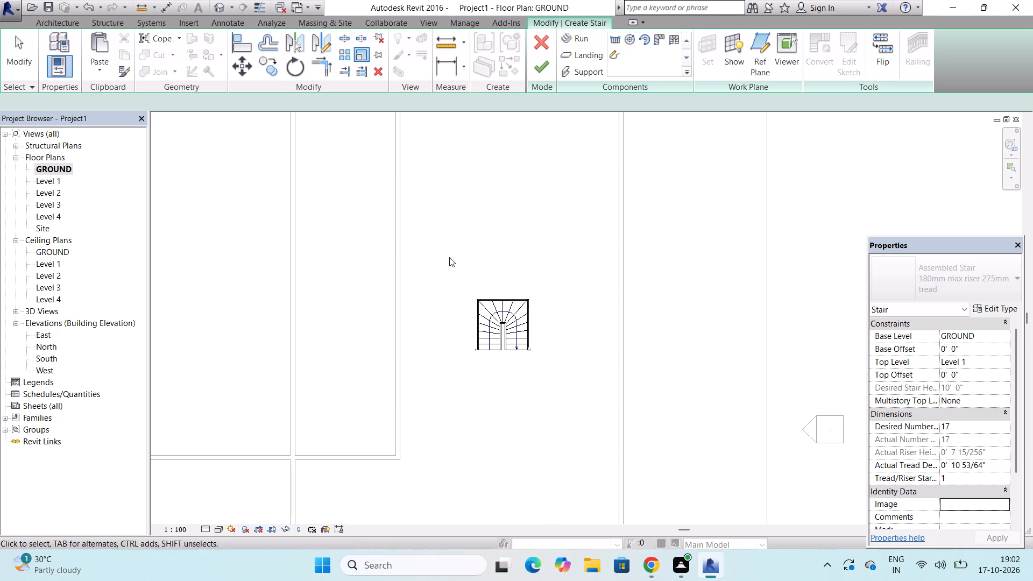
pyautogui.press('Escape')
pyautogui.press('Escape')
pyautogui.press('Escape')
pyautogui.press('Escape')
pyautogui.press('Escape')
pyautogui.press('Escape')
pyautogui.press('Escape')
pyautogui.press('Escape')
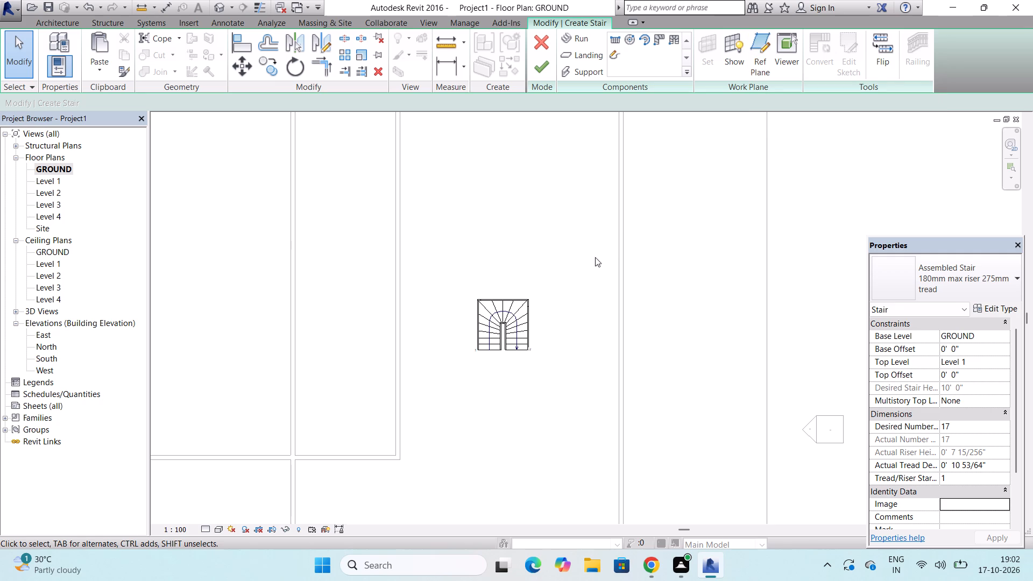
# Clear the winder run selection and finish editing the stair, returning to the GROUND floor plan.
pyautogui.scroll(3, 505, 297)
pyautogui.click(505, 300)
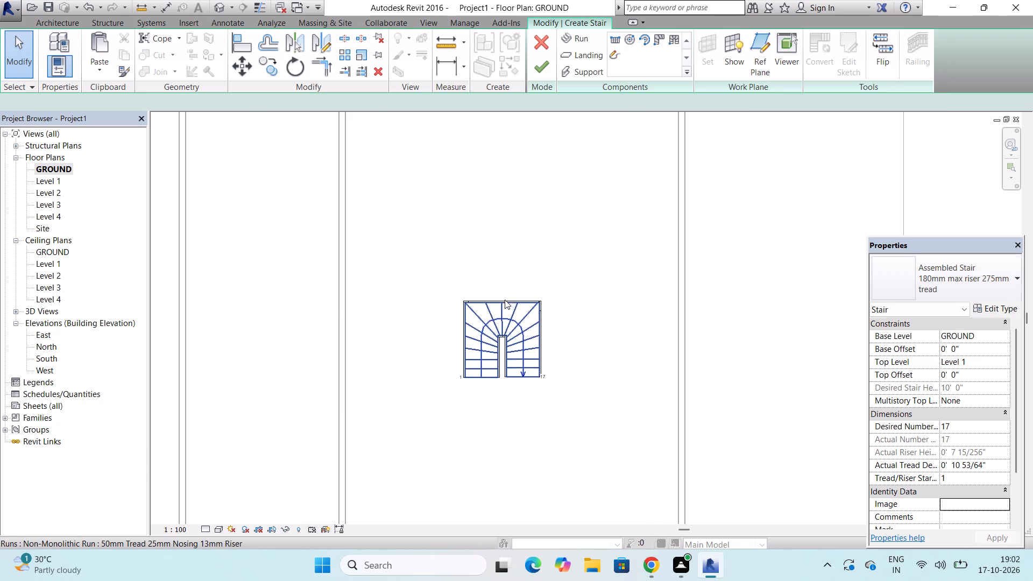
pyautogui.scroll(-8, 505, 300)
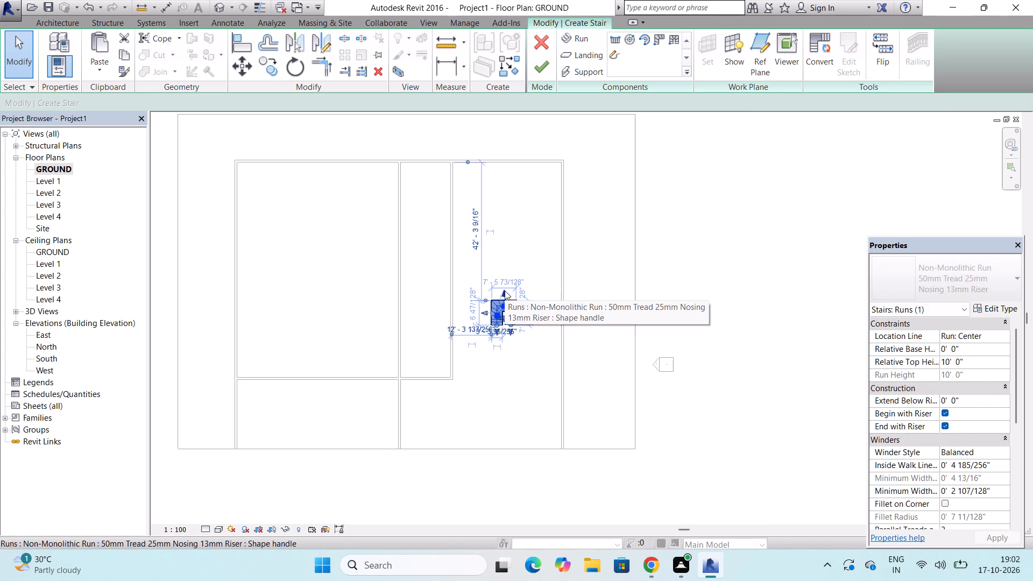
pyautogui.press('Escape')
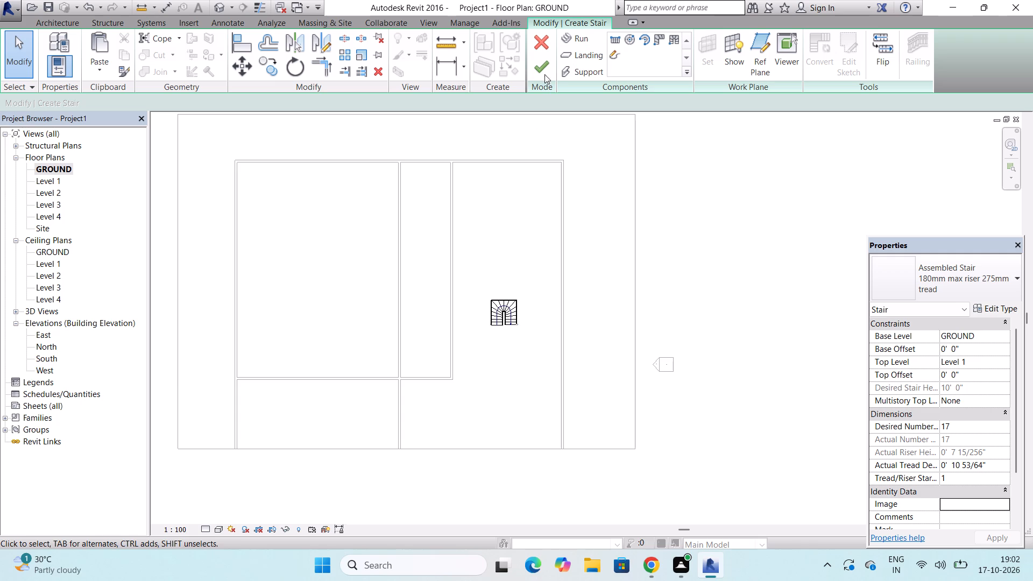
pyautogui.click(541, 72)
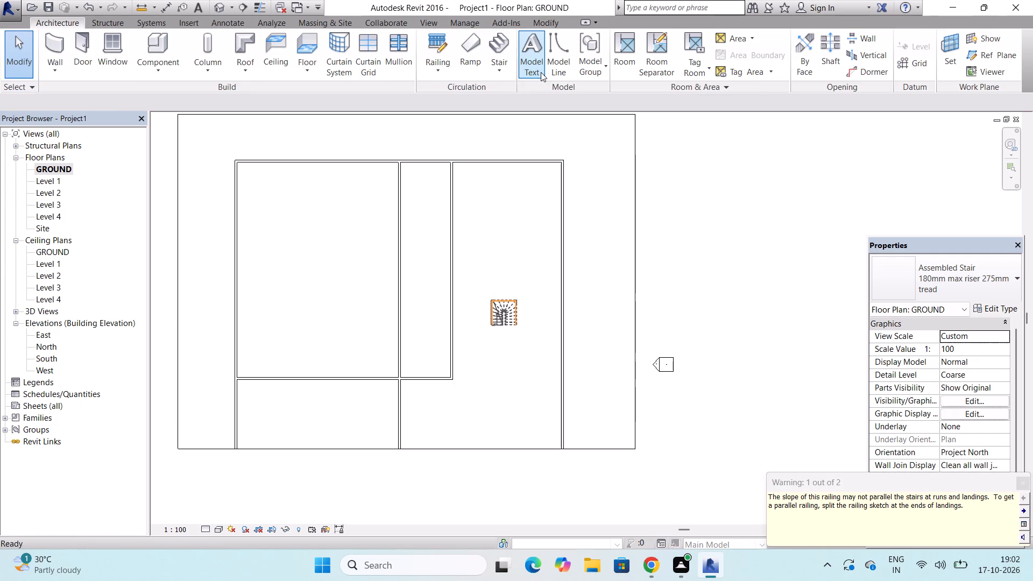
# Open the default 3D view, dismiss the save reminder without saving, and examine the winder stair and its railings up close.
pyautogui.click(218, 1)
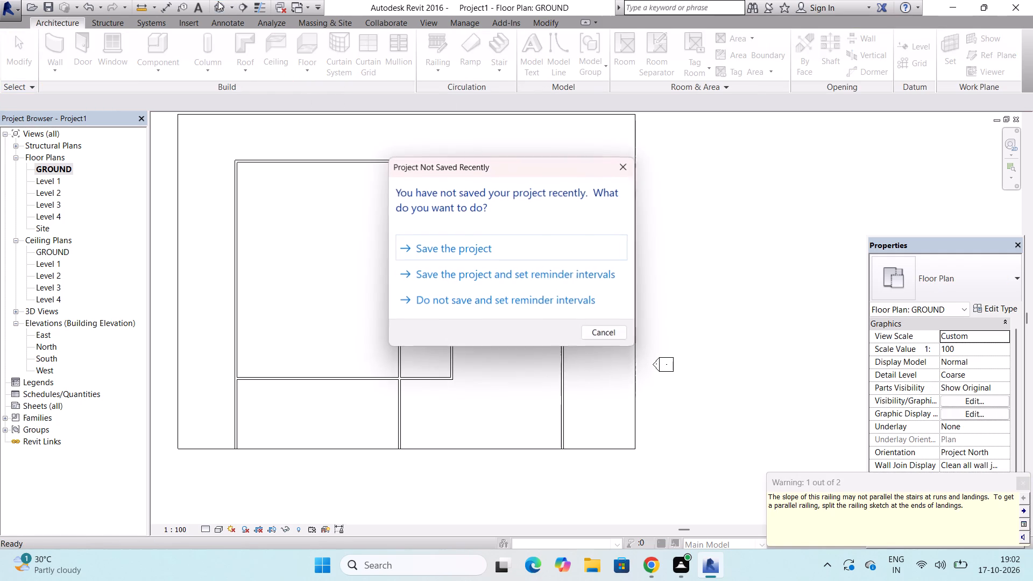
pyautogui.click(627, 168)
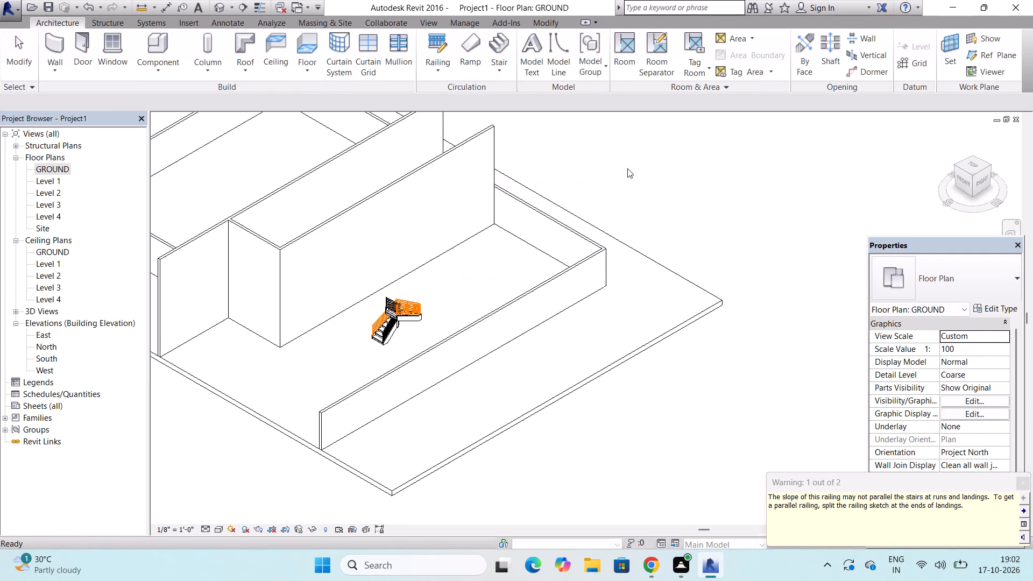
pyautogui.scroll(11, 398, 301)
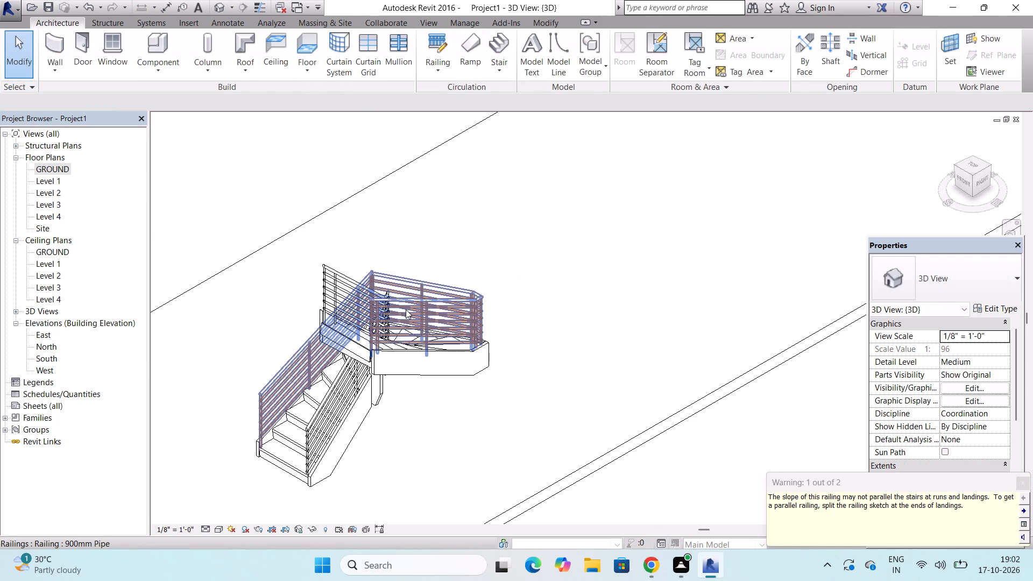
pyautogui.press('Escape')
pyautogui.press('Escape')
pyautogui.press('Escape')
pyautogui.press('Escape')
pyautogui.press('Escape')
pyautogui.press('Escape')
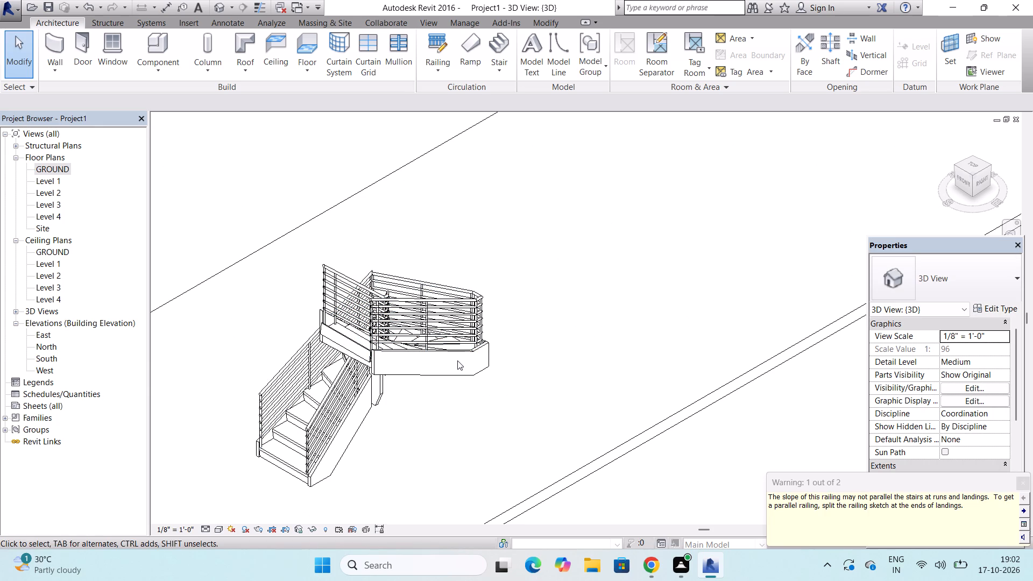
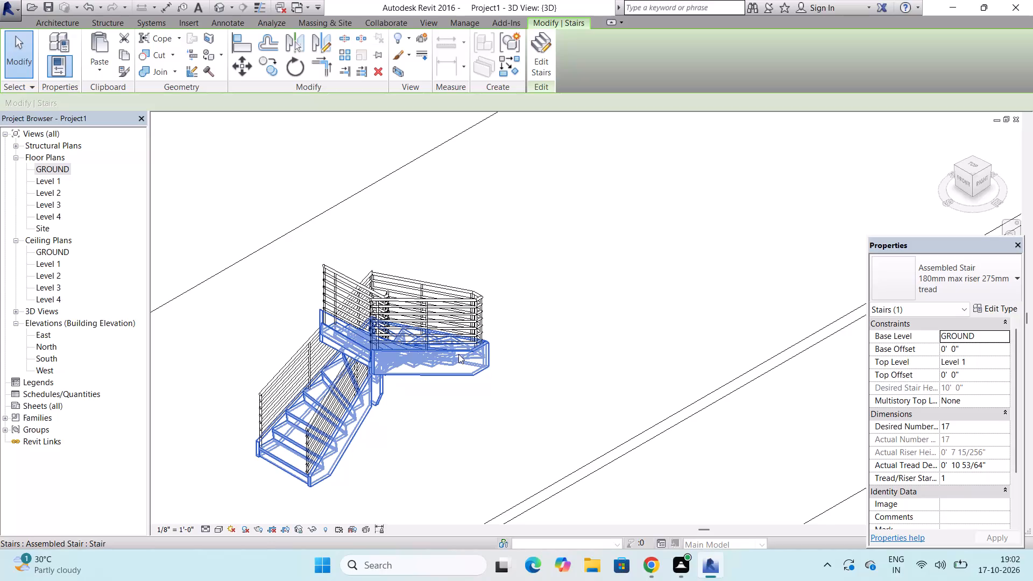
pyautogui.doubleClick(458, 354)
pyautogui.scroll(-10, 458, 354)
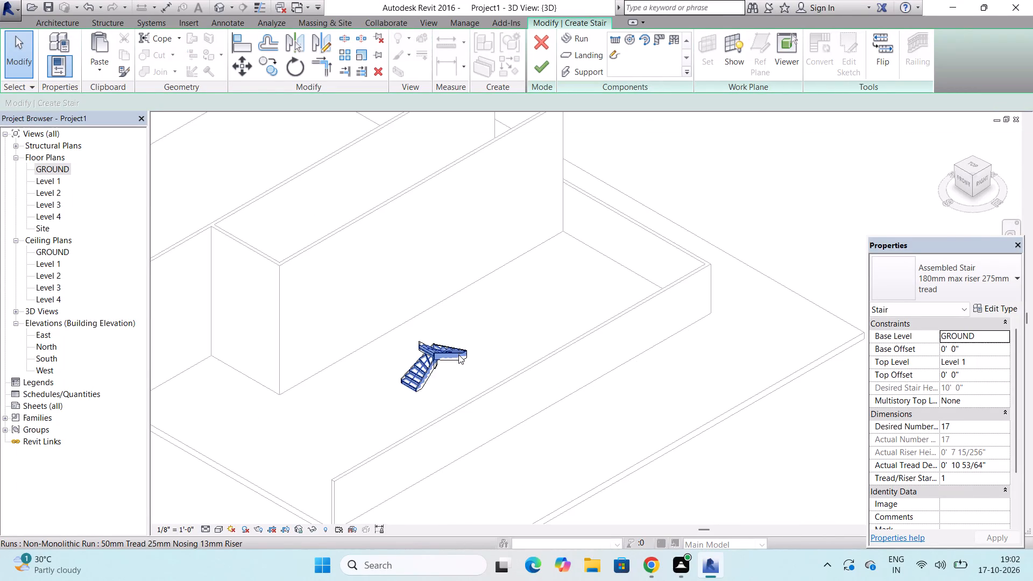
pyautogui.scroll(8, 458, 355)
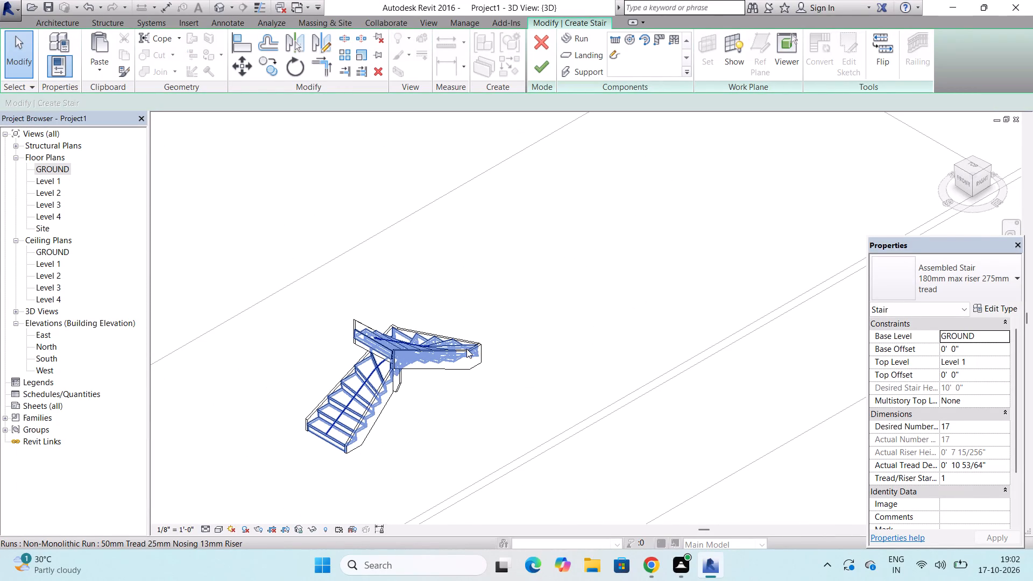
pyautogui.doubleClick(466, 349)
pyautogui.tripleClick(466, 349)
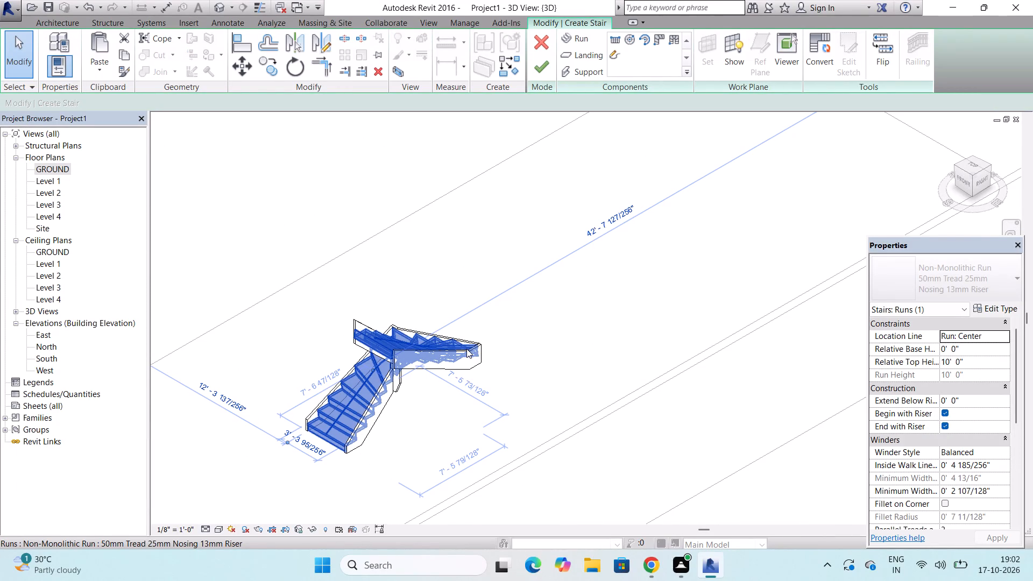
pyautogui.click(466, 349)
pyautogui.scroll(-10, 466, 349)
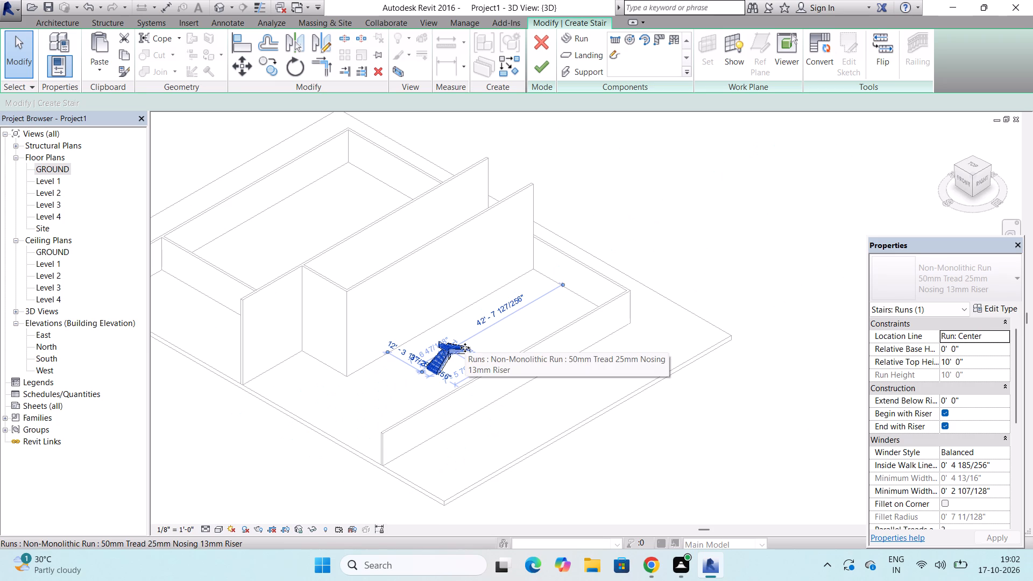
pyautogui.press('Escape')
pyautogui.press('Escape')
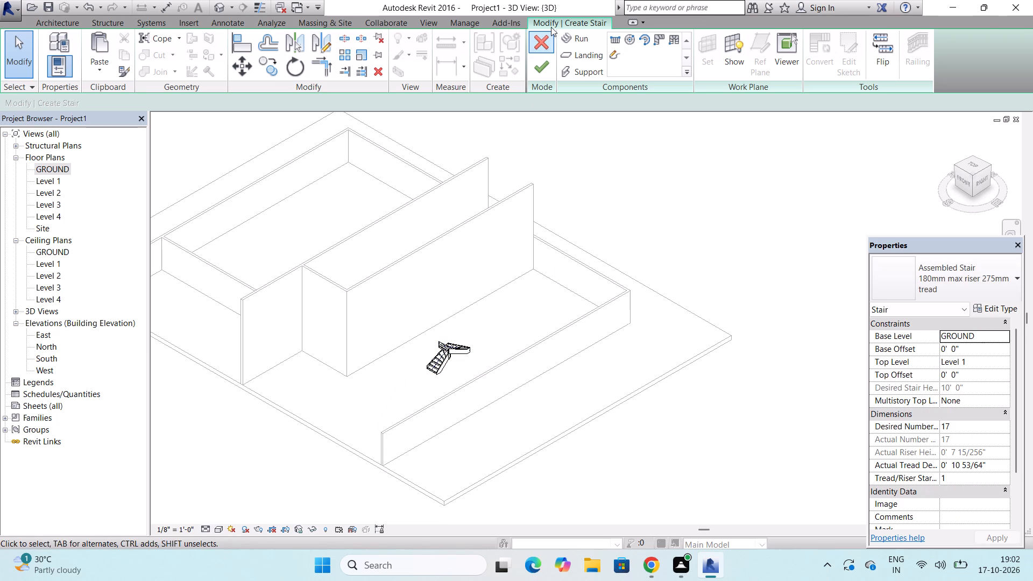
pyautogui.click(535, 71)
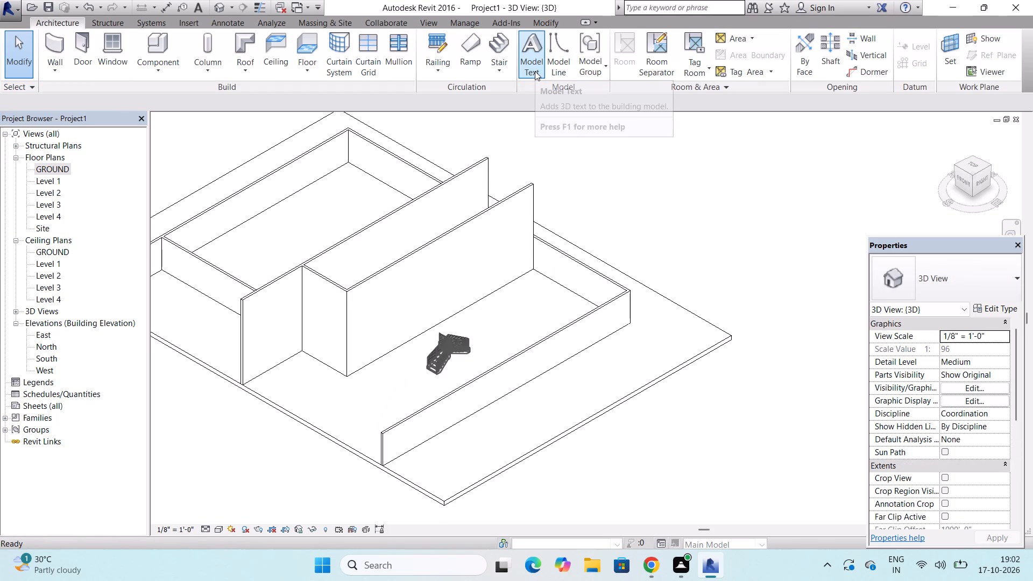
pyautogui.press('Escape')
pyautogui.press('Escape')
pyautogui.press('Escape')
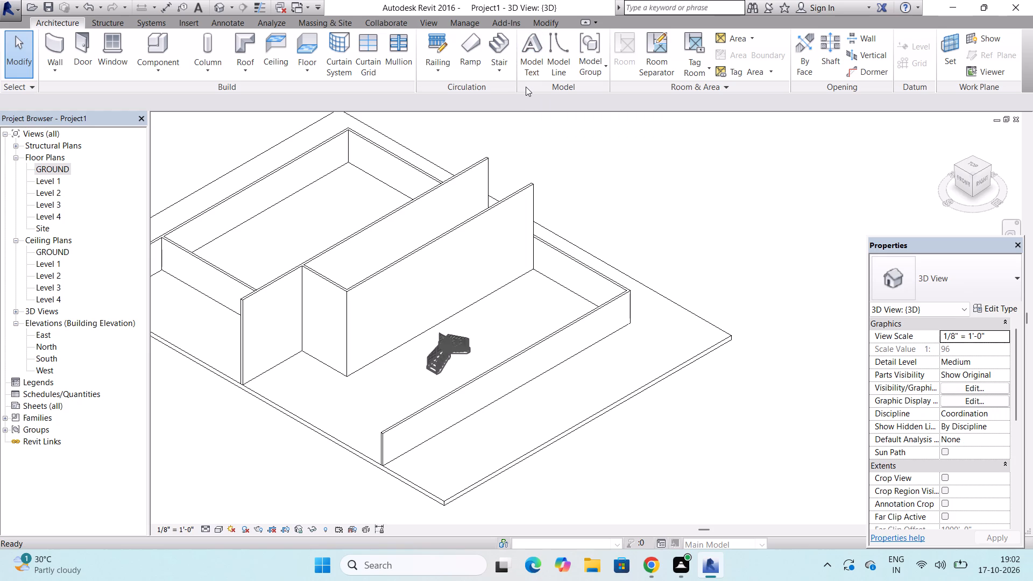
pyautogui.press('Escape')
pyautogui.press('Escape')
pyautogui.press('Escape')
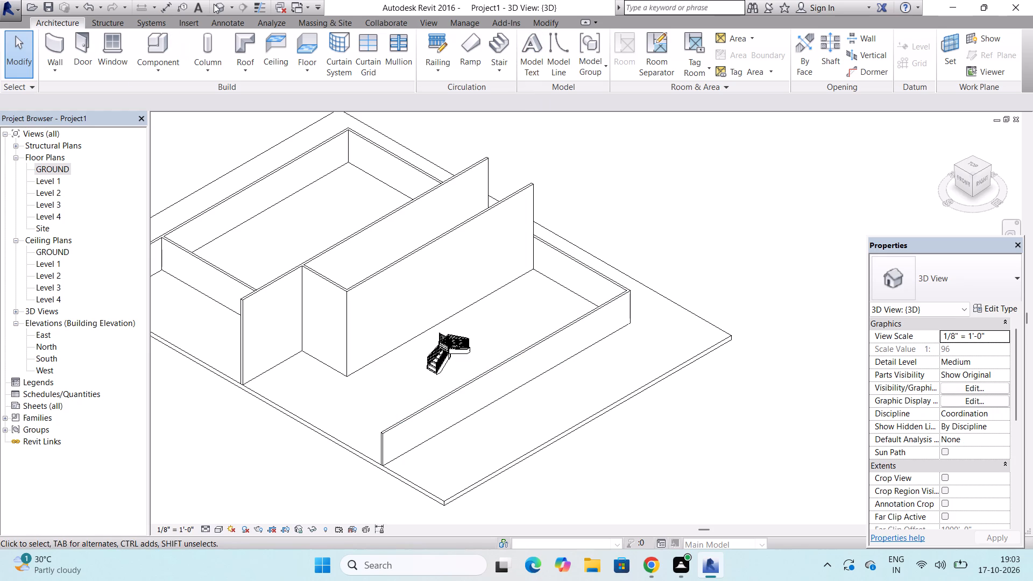
# Open the GROUND floor plan and dismiss the notification that covers it.
pyautogui.doubleClick(49, 167)
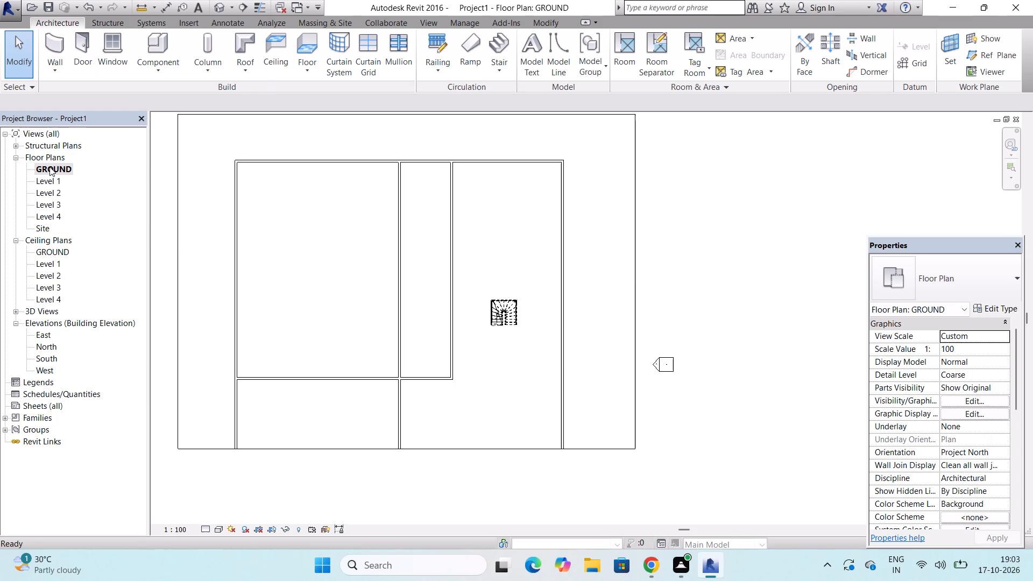
pyautogui.scroll(4, 531, 305)
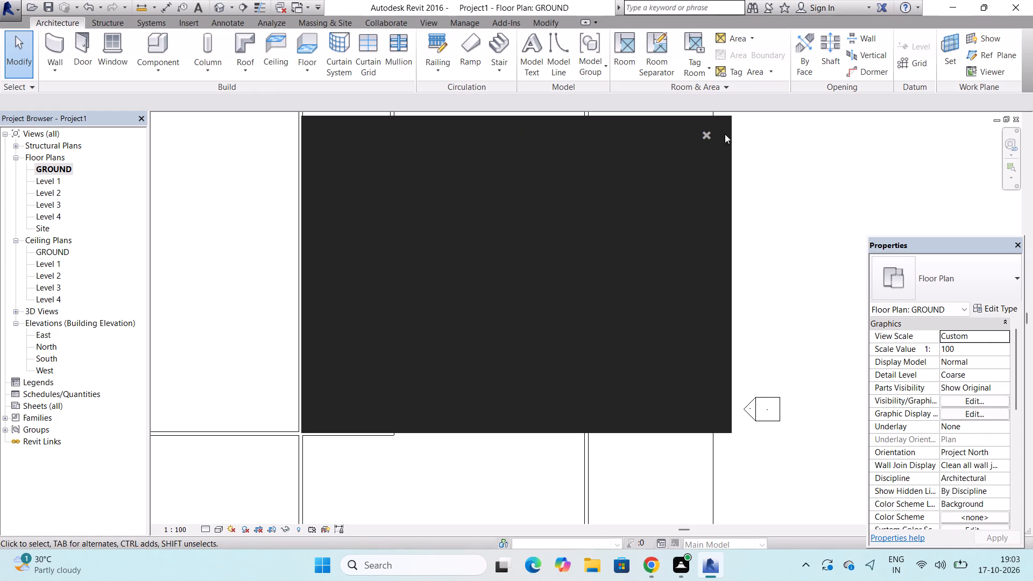
pyautogui.click(709, 136)
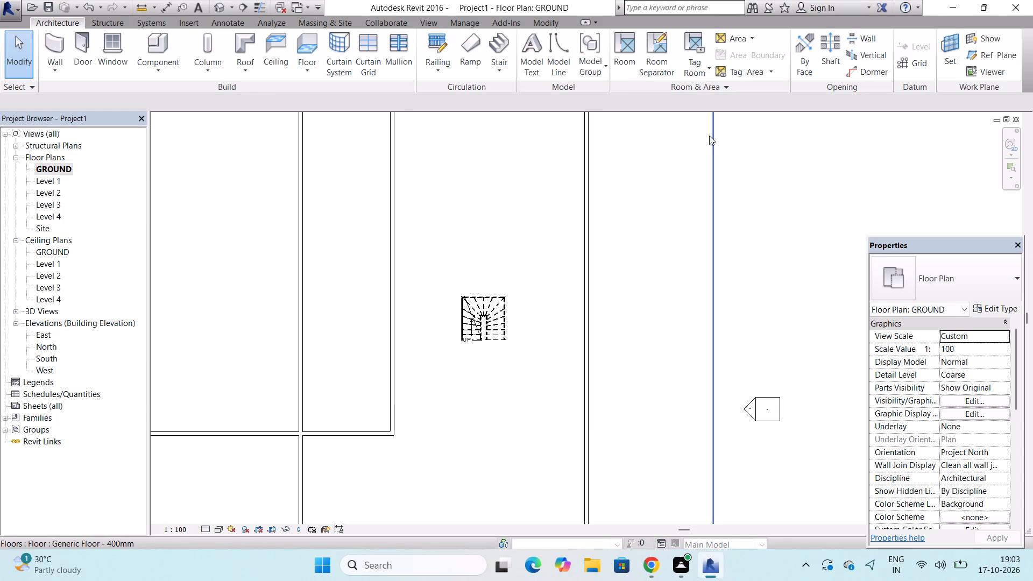
# Move the long east exterior wall inward until it sits against the east side of the winder stair.
pyautogui.scroll(-3, 543, 263)
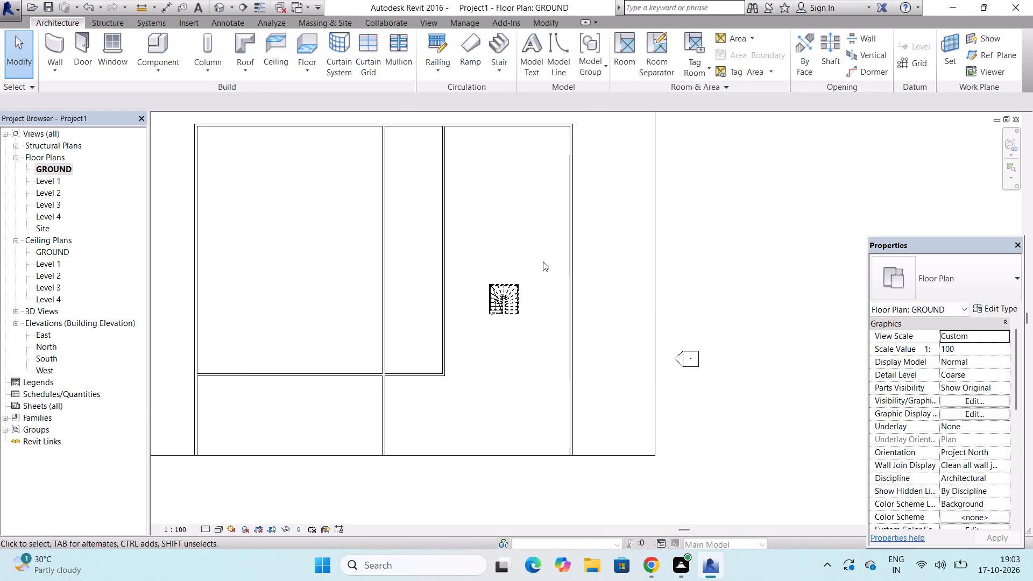
pyautogui.scroll(-3, 543, 261)
pyautogui.moveTo(581, 244); pyautogui.dragTo(545, 254)
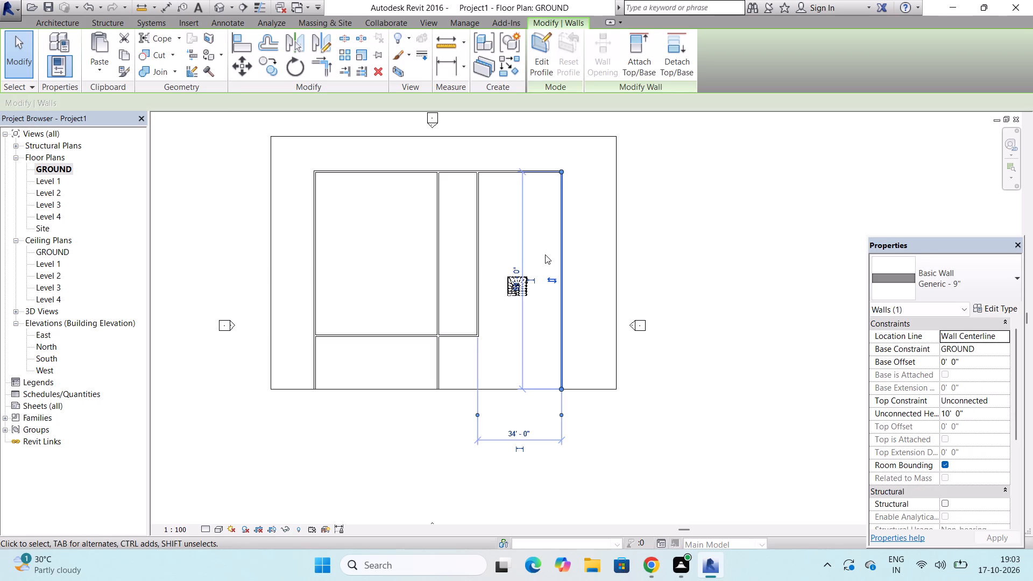
pyautogui.scroll(5, 547, 268)
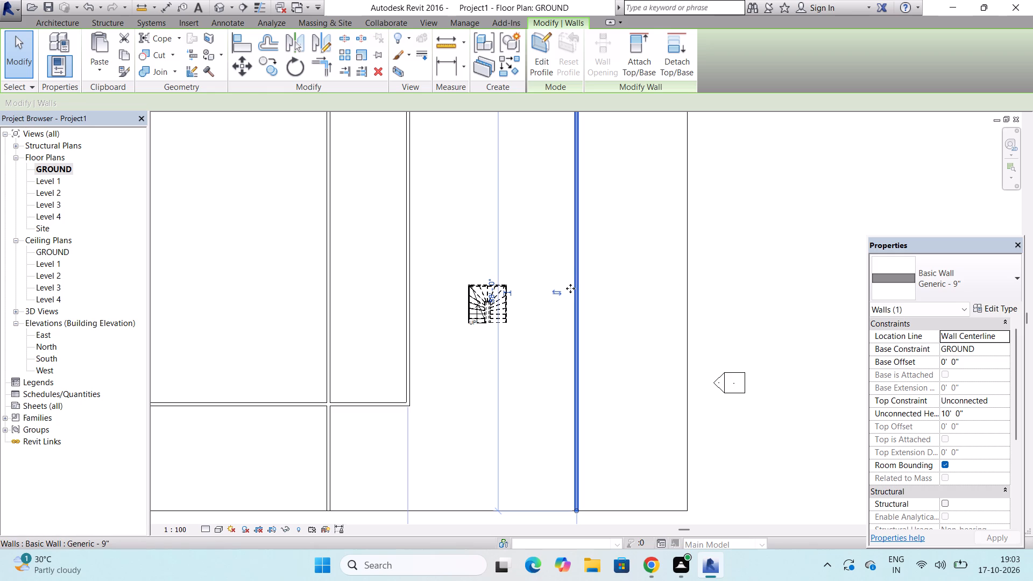
pyautogui.moveTo(572, 287); pyautogui.dragTo(509, 296)
pyautogui.scroll(14, 509, 296)
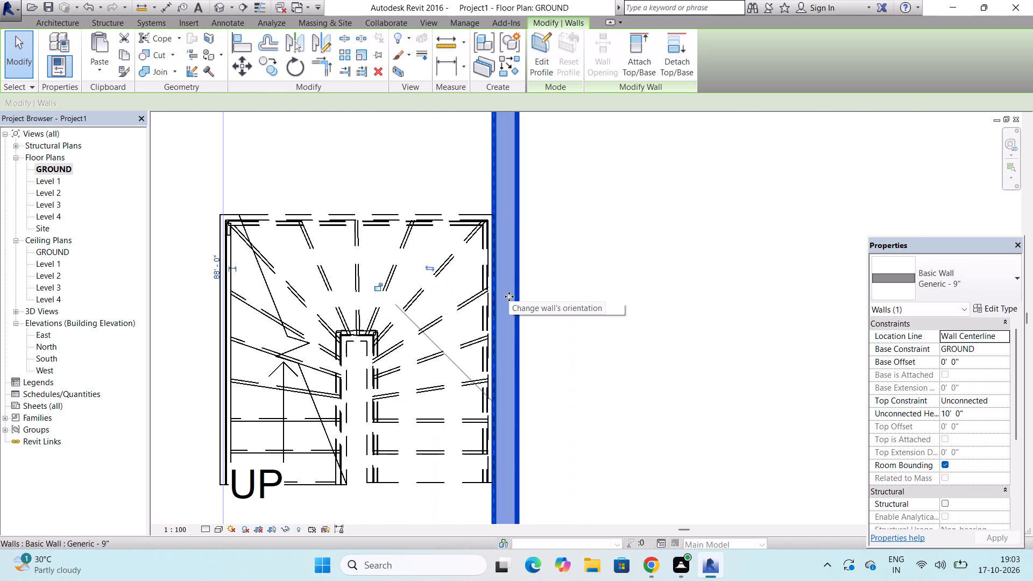
pyautogui.scroll(1, 509, 296)
pyautogui.scroll(-5, 509, 296)
pyautogui.scroll(3, 509, 296)
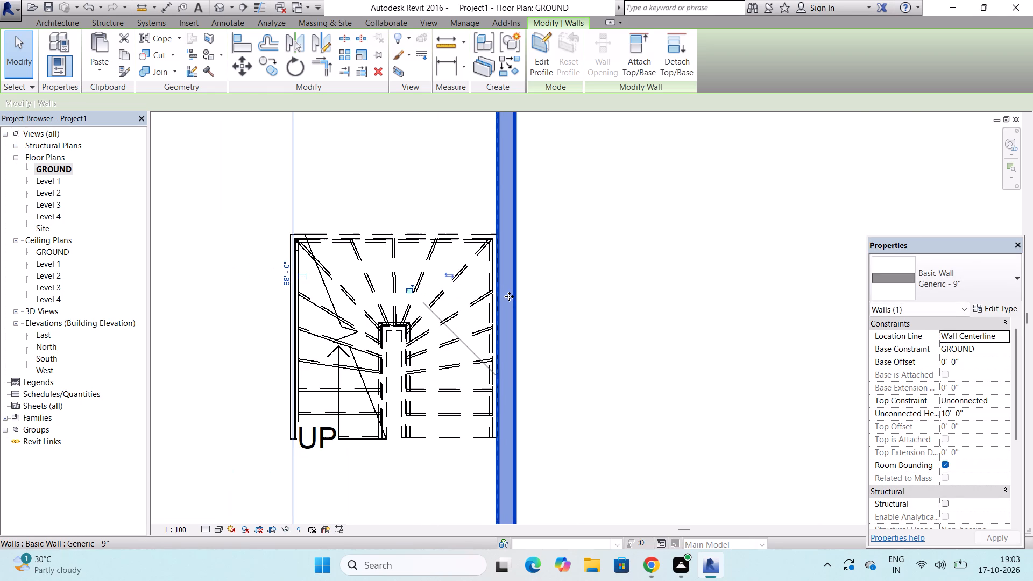
pyautogui.scroll(-4, 509, 296)
pyautogui.press('Escape')
# Move the interior wall west of the stair eastward against the stair's west side, about 8' 5" from the east wall.
pyautogui.scroll(-5, 536, 313)
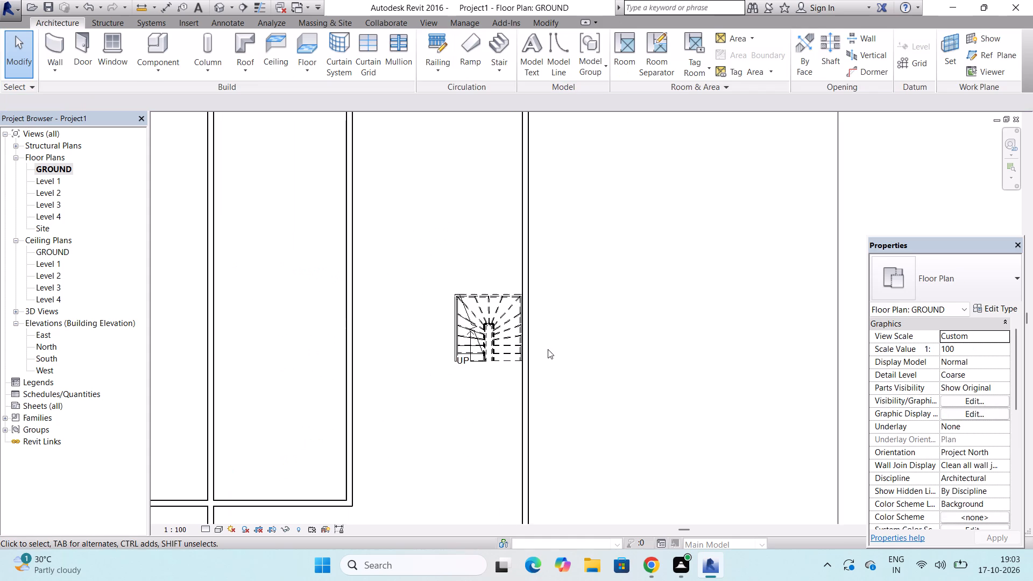
pyautogui.scroll(-4, 548, 349)
pyautogui.scroll(3, 442, 335)
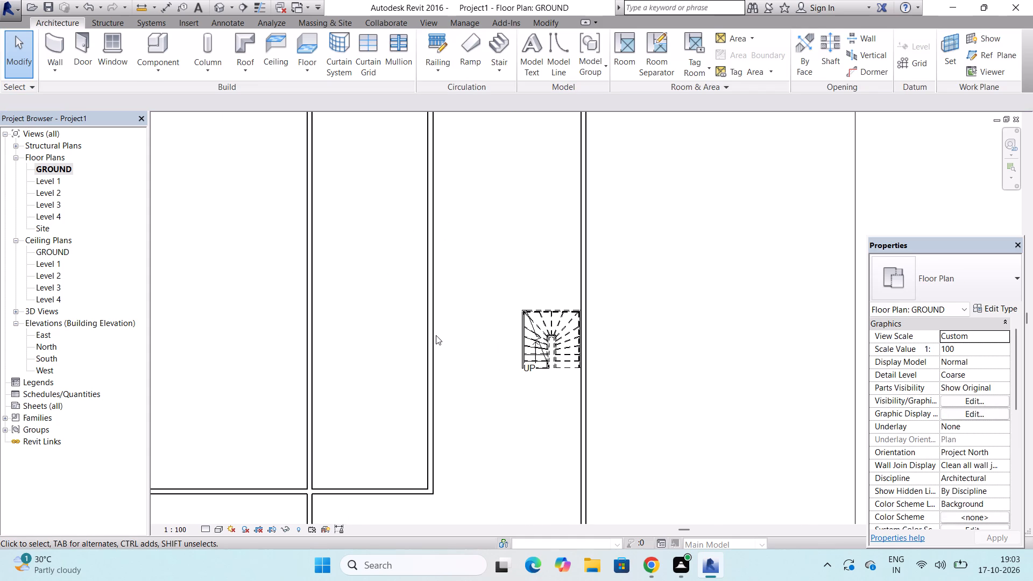
pyautogui.click(433, 335)
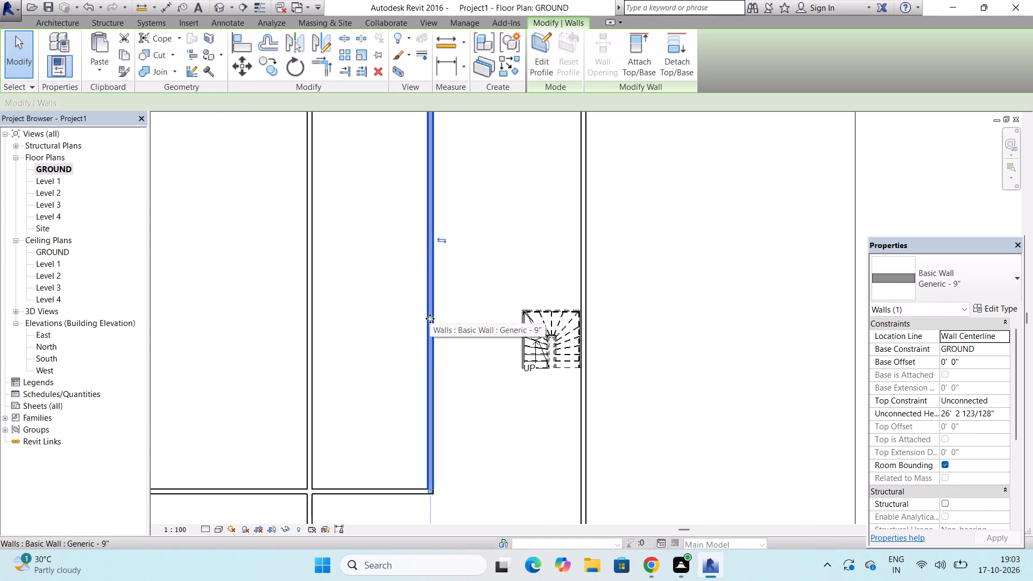
pyautogui.moveTo(435, 311); pyautogui.dragTo(515, 316)
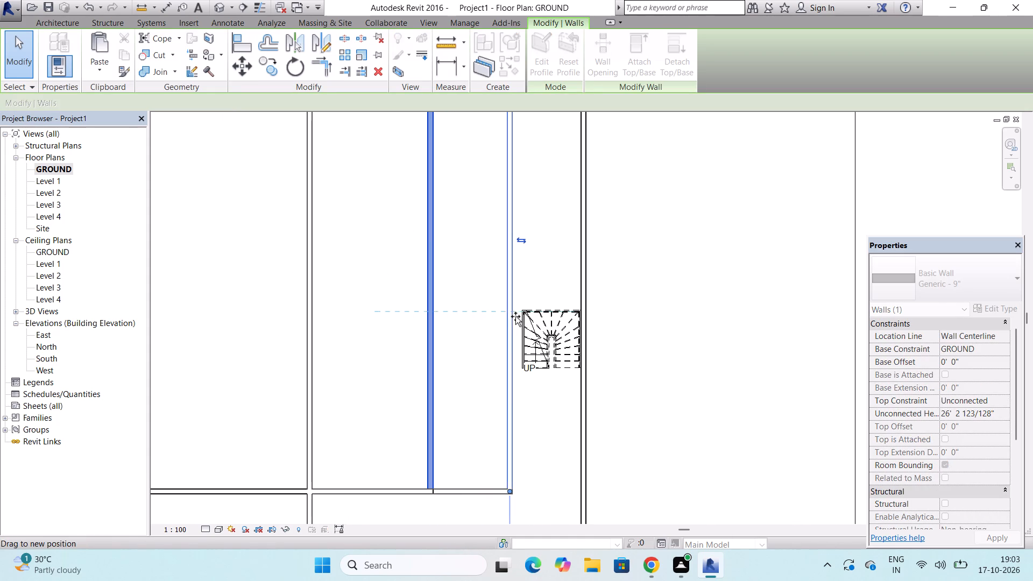
pyautogui.moveTo(515, 316); pyautogui.dragTo(514, 320)
pyautogui.scroll(6, 514, 320)
pyautogui.moveTo(512, 315); pyautogui.dragTo(526, 317)
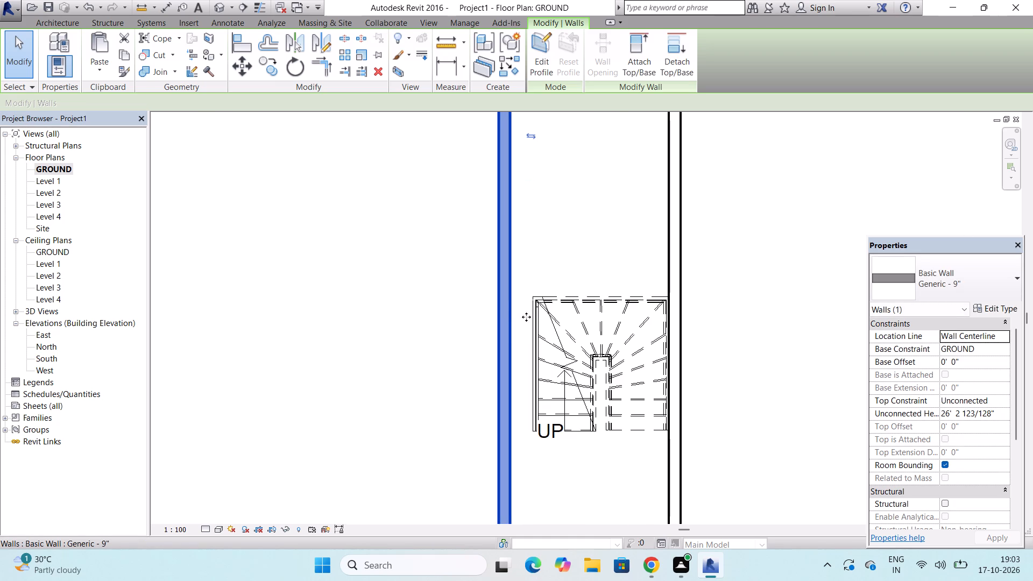
pyautogui.moveTo(526, 317); pyautogui.dragTo(527, 318)
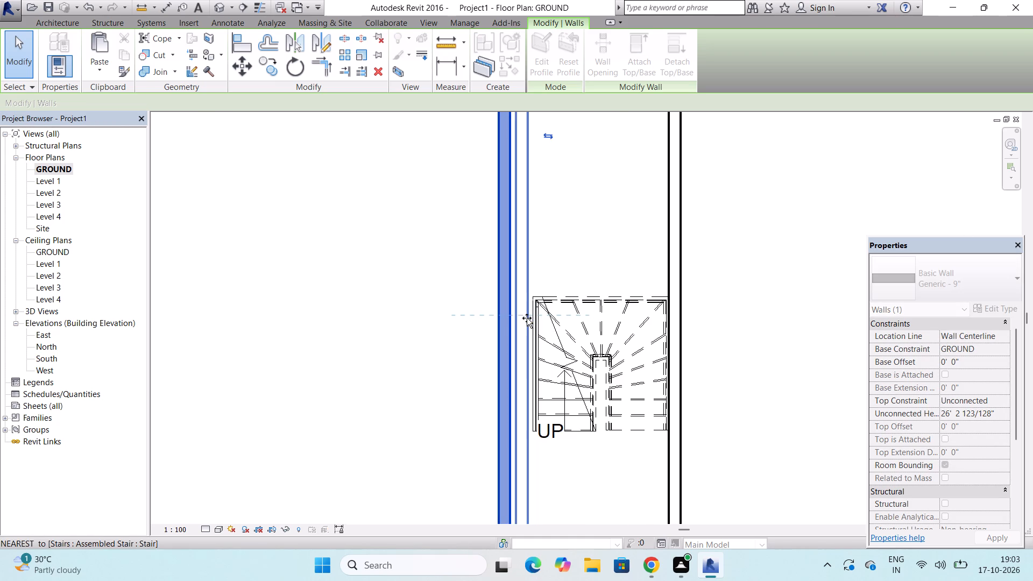
pyautogui.moveTo(527, 318); pyautogui.dragTo(530, 318)
pyautogui.scroll(-10, 496, 322)
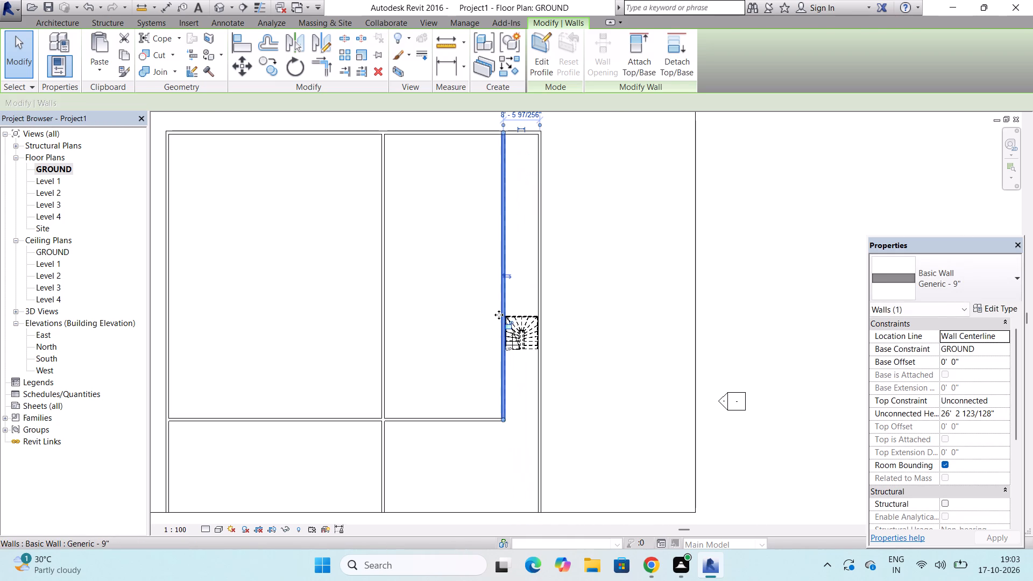
pyautogui.press('Escape')
# Move the north exterior wall south until it sits against the stair's north edge, about 8' 2" from the stair's south end.
pyautogui.scroll(-4, 499, 330)
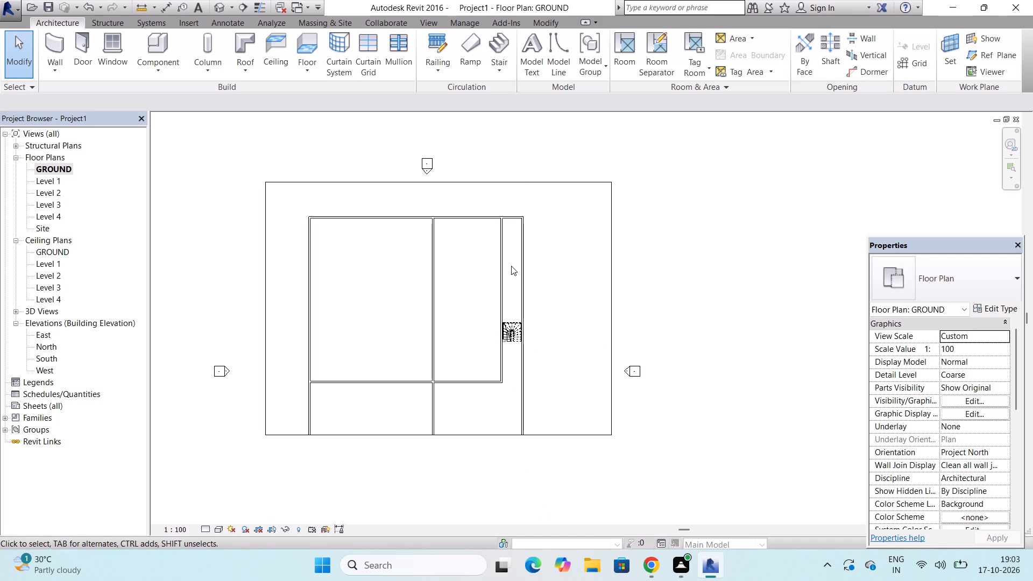
pyautogui.scroll(2, 477, 222)
pyautogui.click(478, 214)
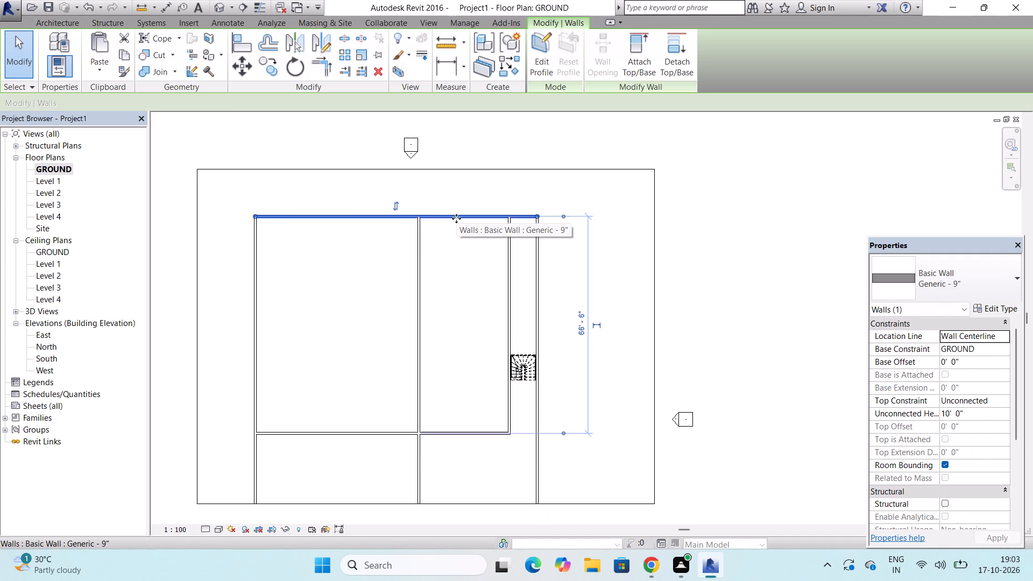
pyautogui.moveTo(462, 215); pyautogui.dragTo(469, 269)
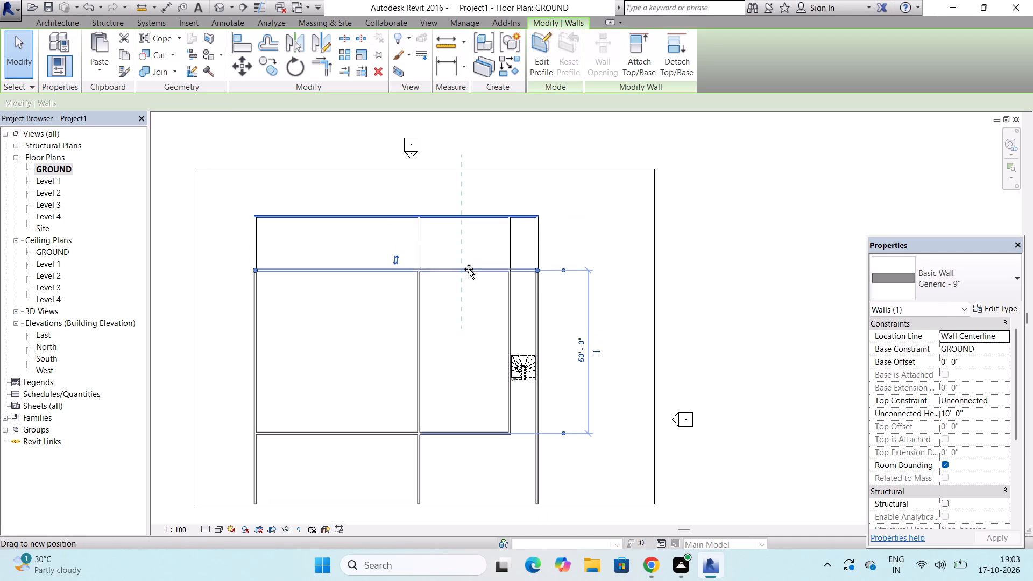
pyautogui.moveTo(469, 269); pyautogui.dragTo(479, 353)
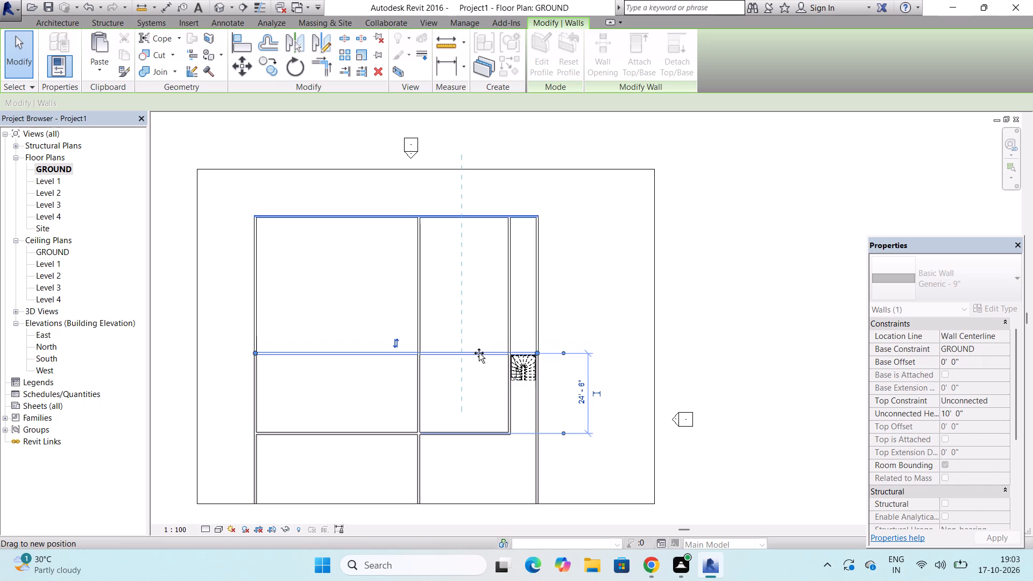
pyautogui.moveTo(479, 353); pyautogui.dragTo(482, 339)
pyautogui.scroll(1, 499, 374)
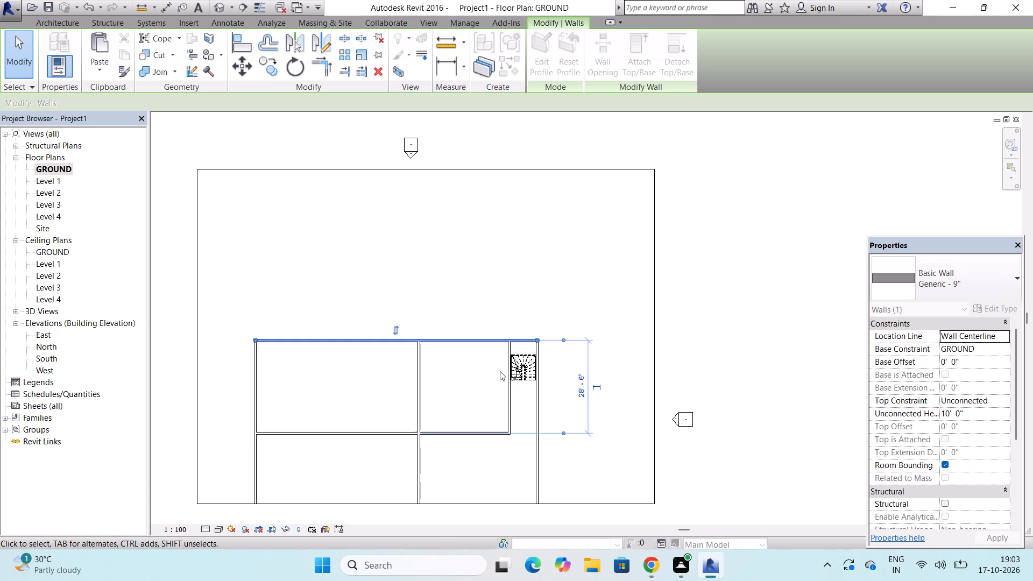
pyautogui.scroll(12, 500, 371)
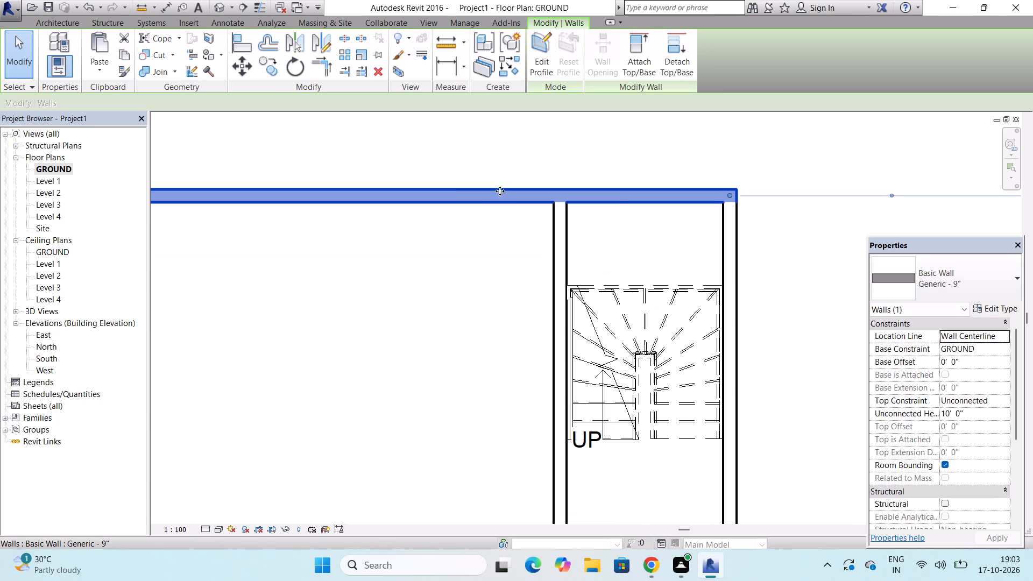
pyautogui.moveTo(500, 188); pyautogui.dragTo(509, 243)
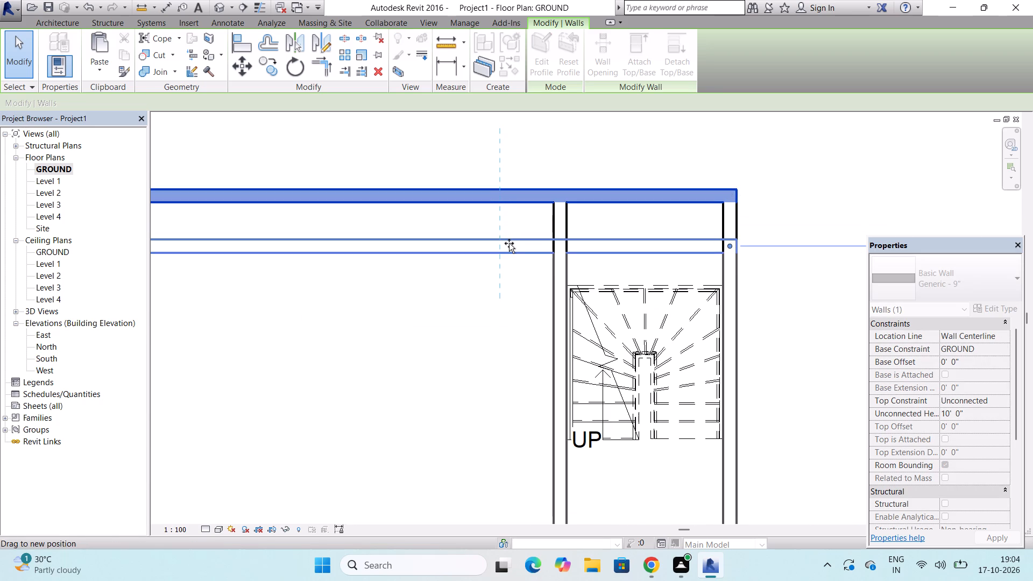
pyautogui.moveTo(509, 243); pyautogui.dragTo(499, 281)
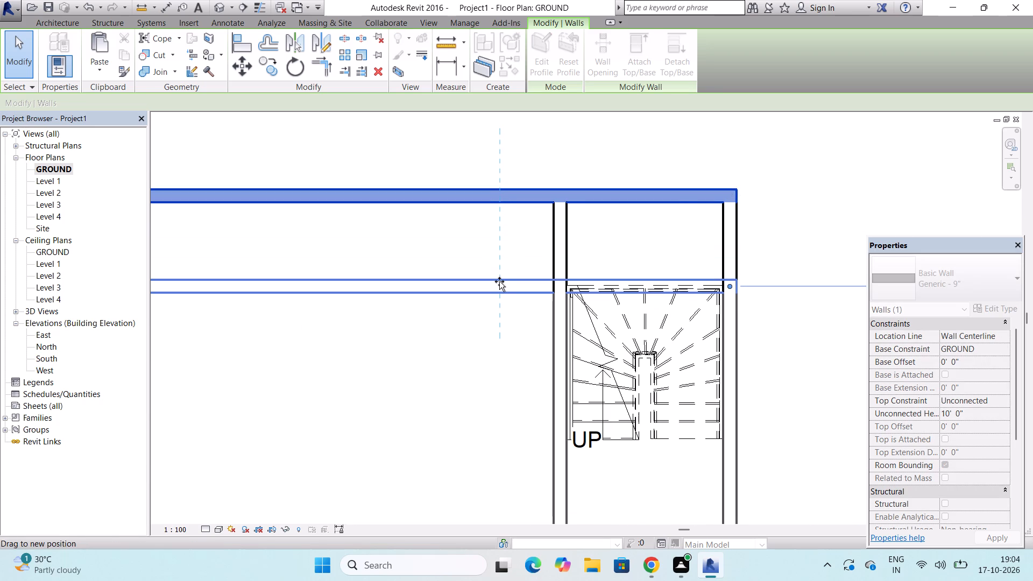
pyautogui.moveTo(499, 281); pyautogui.dragTo(500, 276)
pyautogui.moveTo(500, 276); pyautogui.dragTo(498, 252)
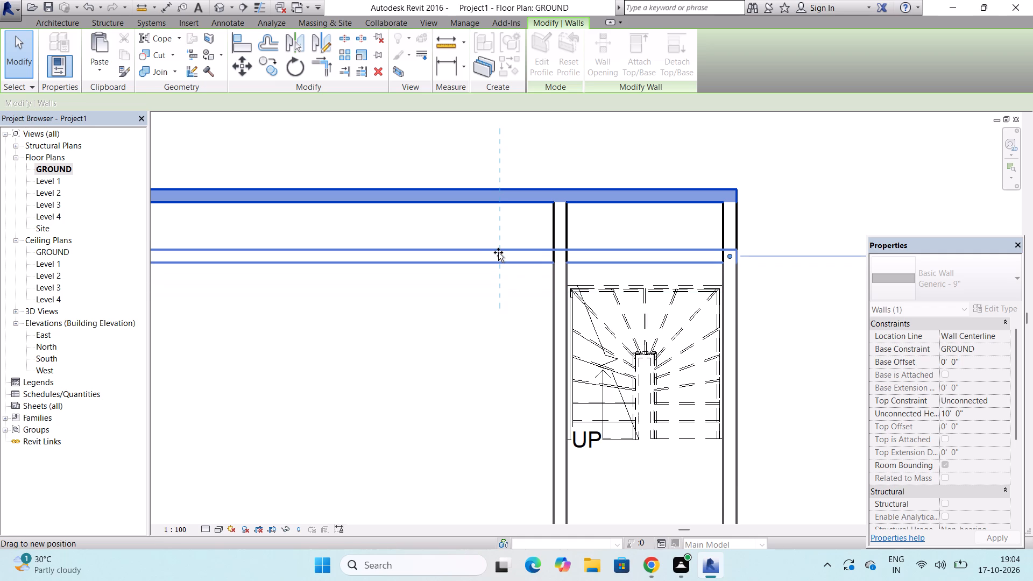
pyautogui.moveTo(498, 252); pyautogui.dragTo(499, 273)
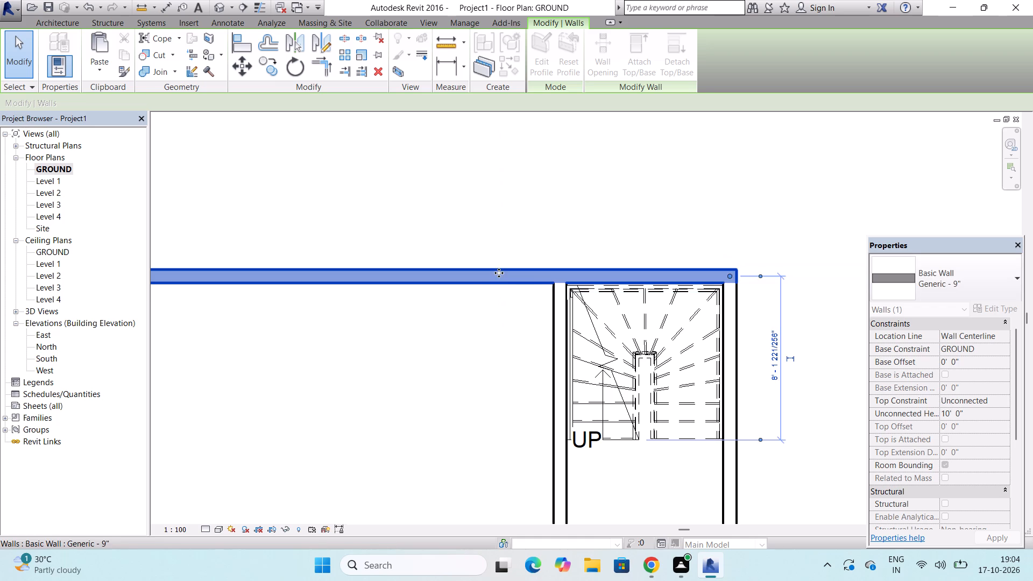
# Nudge the north exterior wall further south to about 8' 0" from the stair's south end, and dismiss the notification that covers the plan.
pyautogui.scroll(8, 533, 285)
pyautogui.scroll(-4, 435, 207)
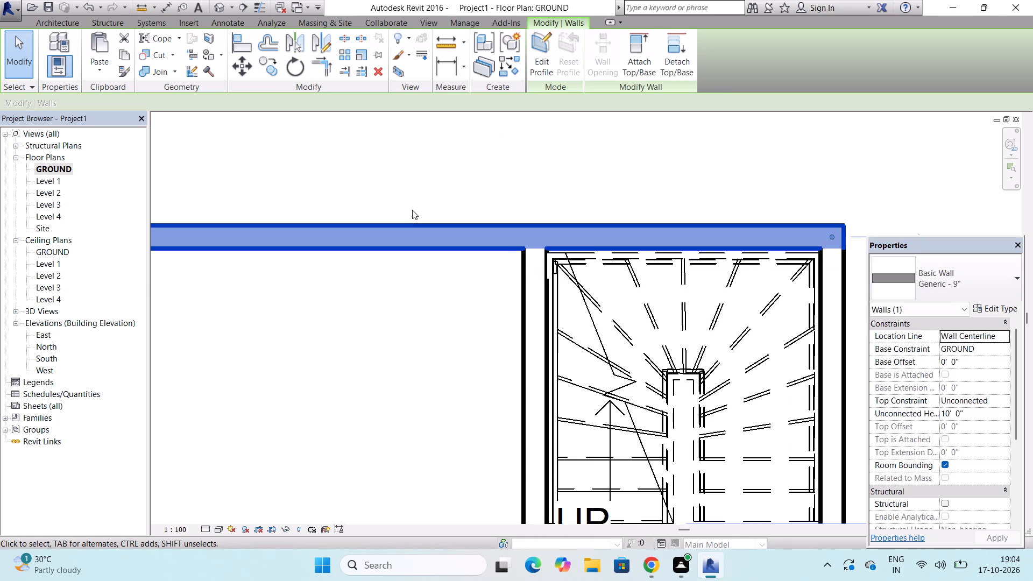
pyautogui.scroll(-3, 412, 210)
pyautogui.scroll(7, 694, 231)
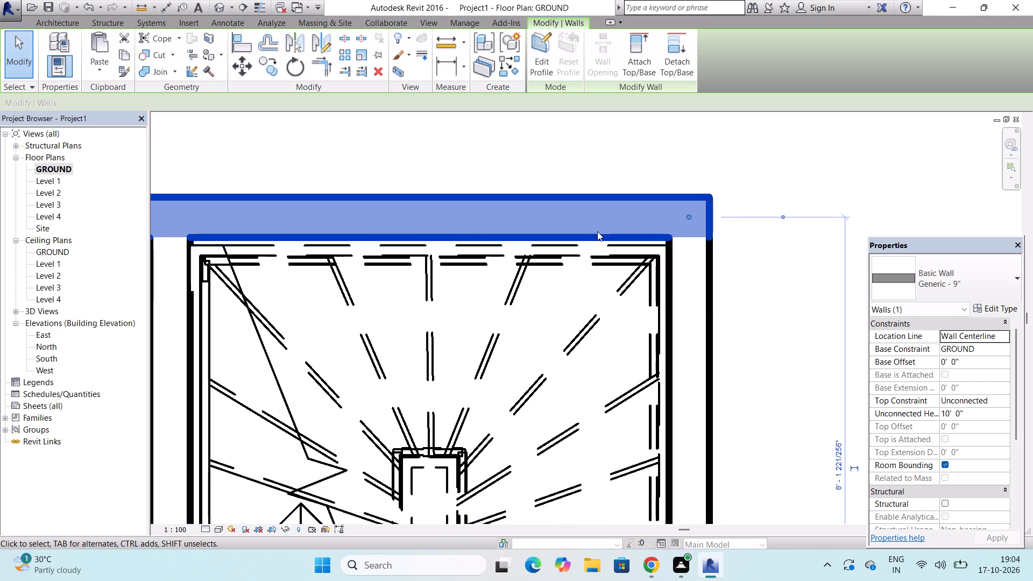
pyautogui.moveTo(597, 234); pyautogui.dragTo(595, 256)
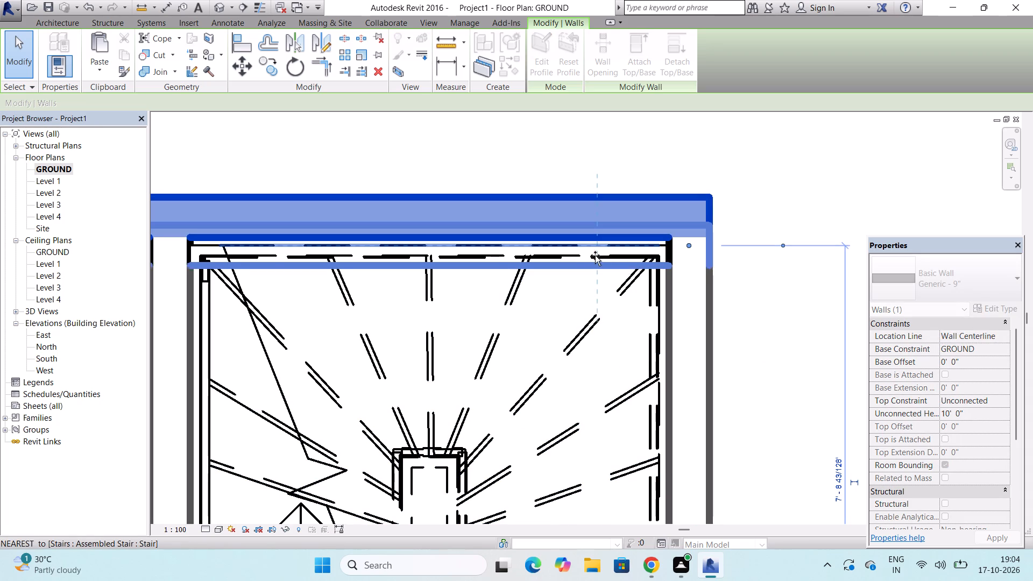
pyautogui.moveTo(595, 256); pyautogui.dragTo(595, 245)
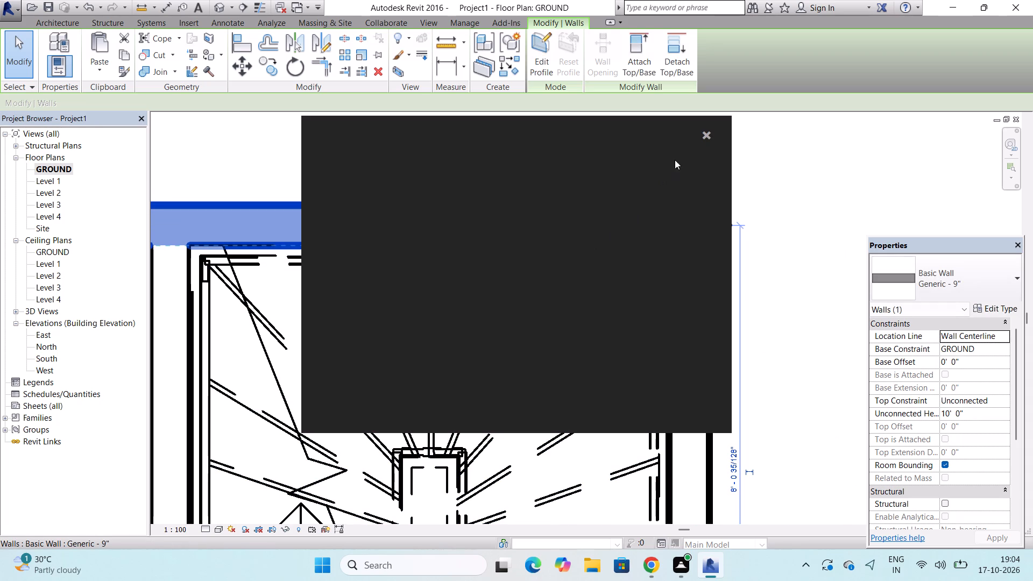
pyautogui.click(709, 133)
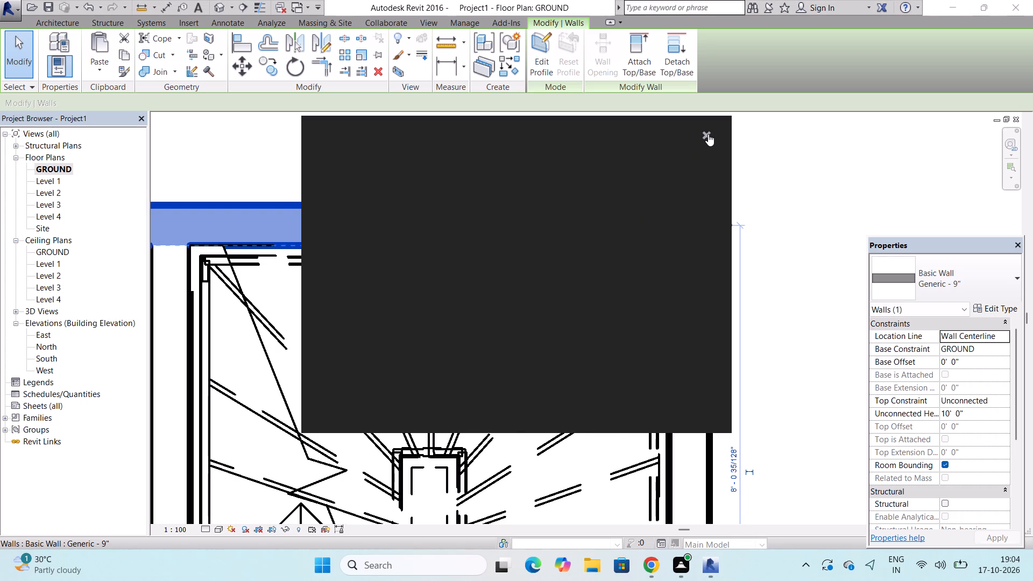
# Move the winder stair south between its side walls until its bottom end lines up with the interior wall corner.
pyautogui.scroll(-13, 712, 114)
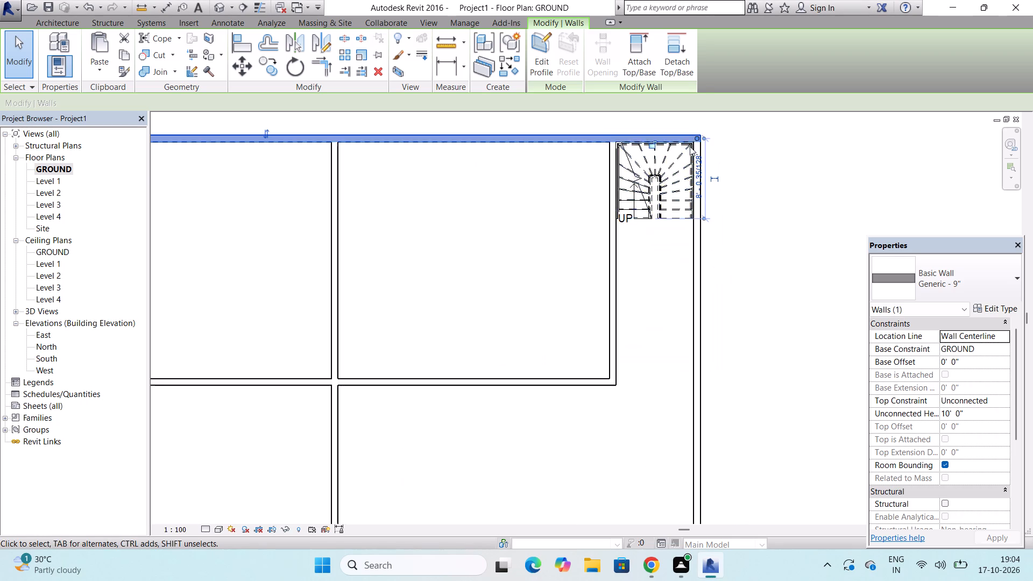
pyautogui.click(650, 201)
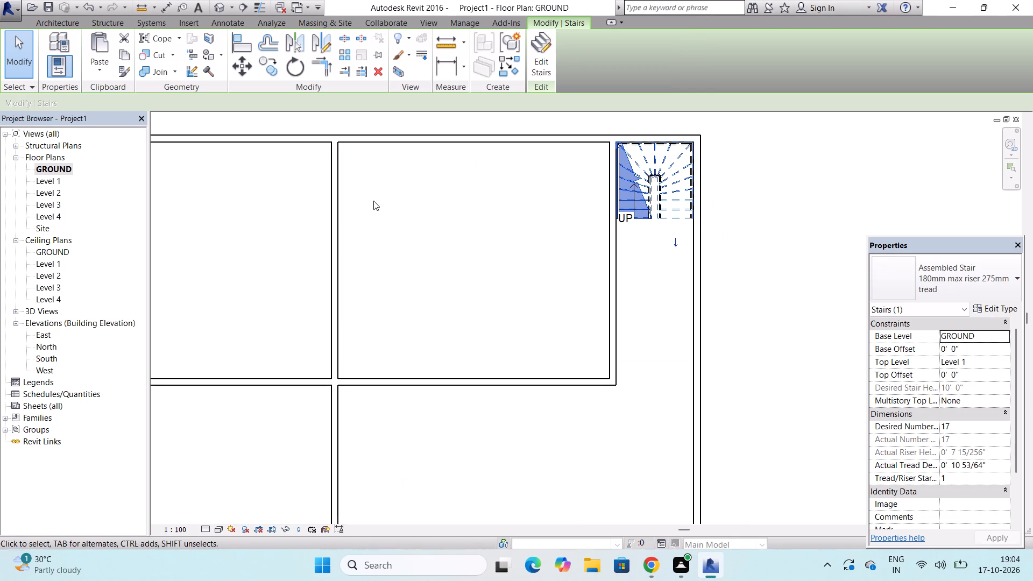
pyautogui.scroll(4, 601, 226)
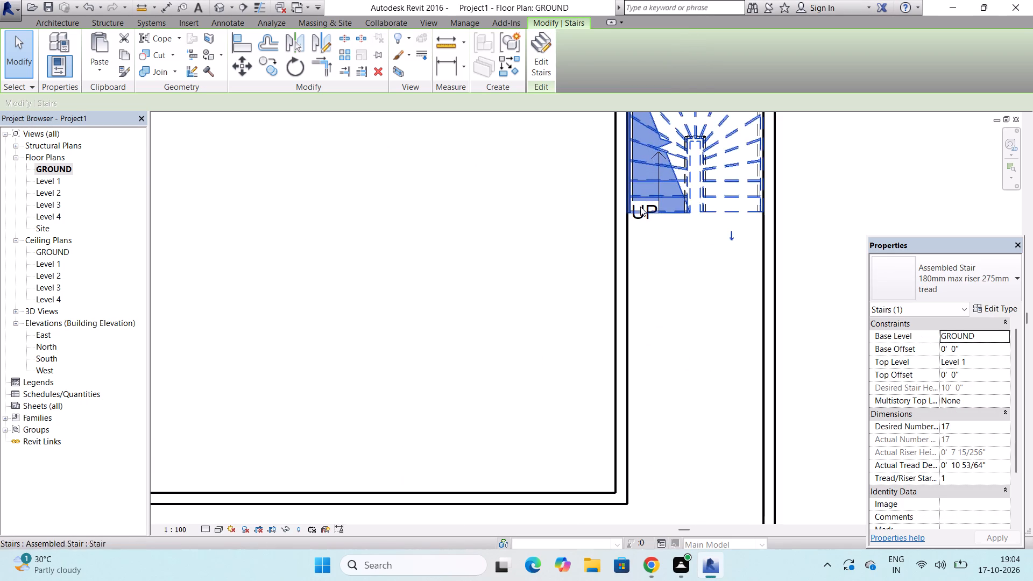
pyautogui.moveTo(632, 215); pyautogui.dragTo(620, 326)
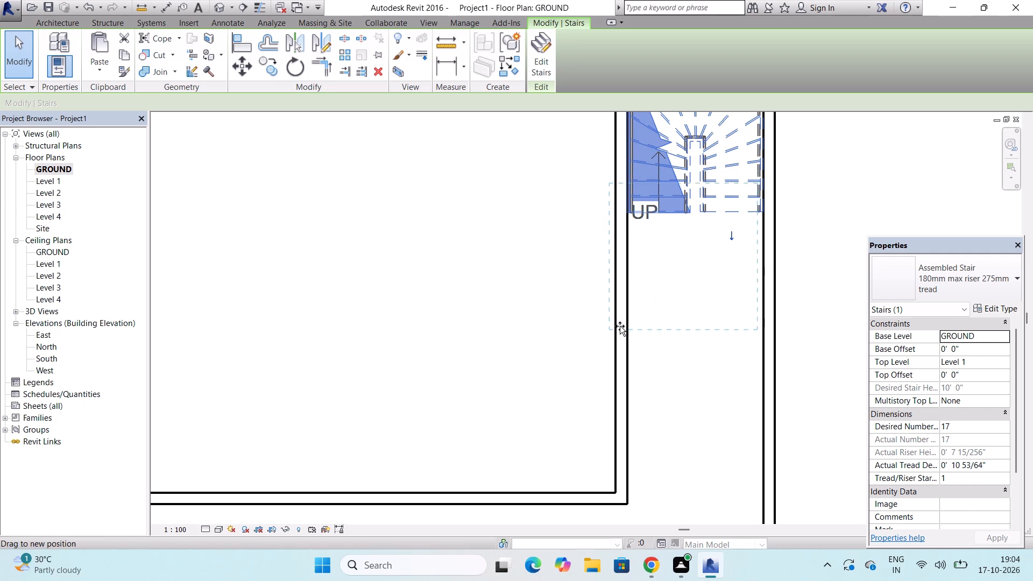
pyautogui.moveTo(620, 326); pyautogui.dragTo(628, 500)
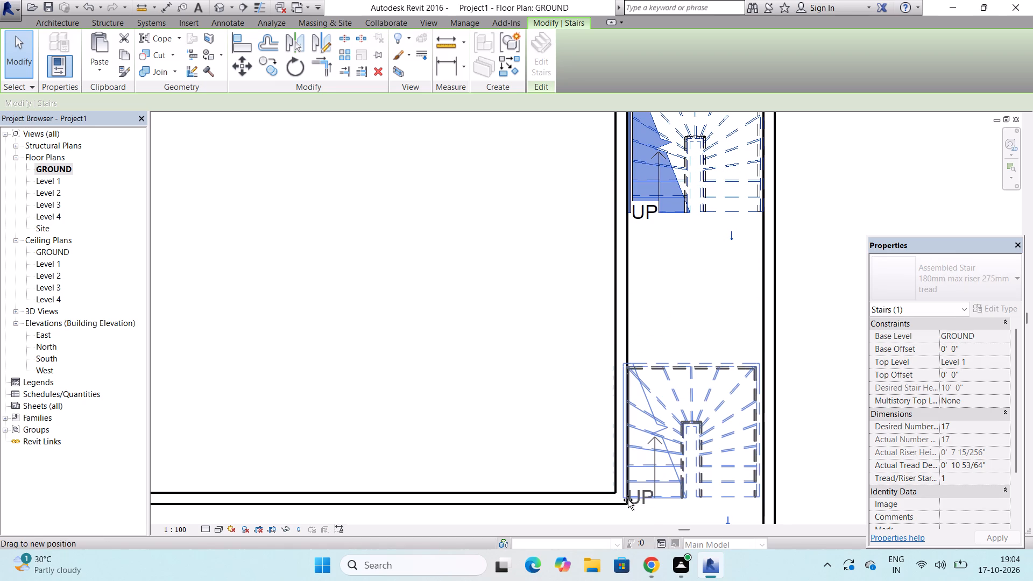
pyautogui.moveTo(628, 500); pyautogui.dragTo(628, 502)
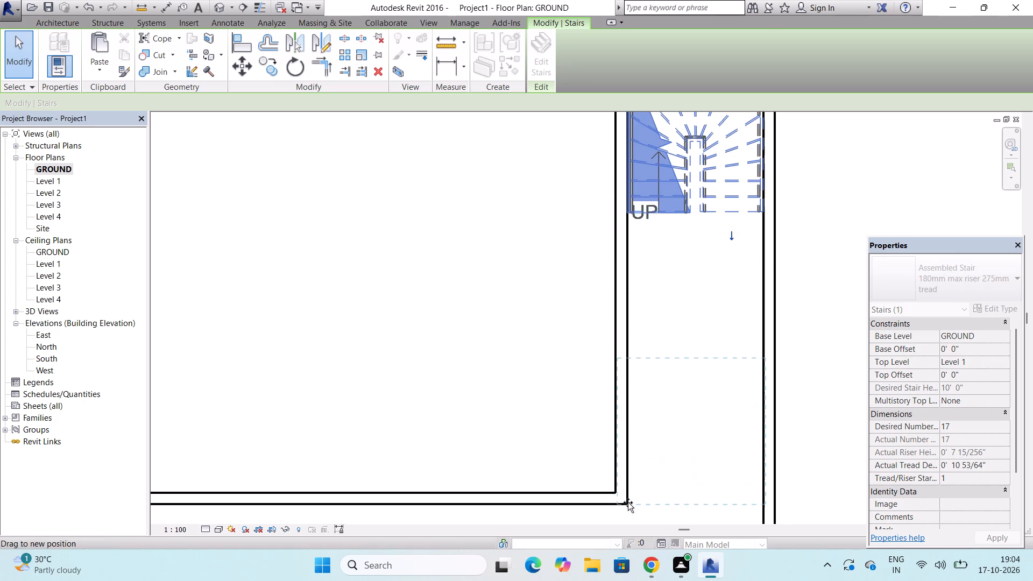
pyautogui.moveTo(628, 502); pyautogui.dragTo(629, 507)
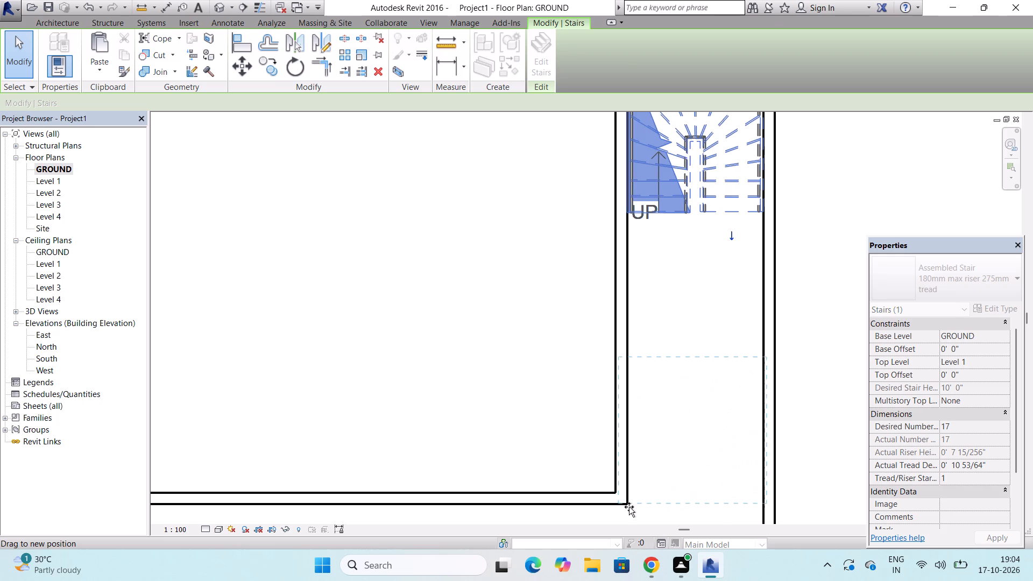
pyautogui.moveTo(629, 507); pyautogui.dragTo(629, 506)
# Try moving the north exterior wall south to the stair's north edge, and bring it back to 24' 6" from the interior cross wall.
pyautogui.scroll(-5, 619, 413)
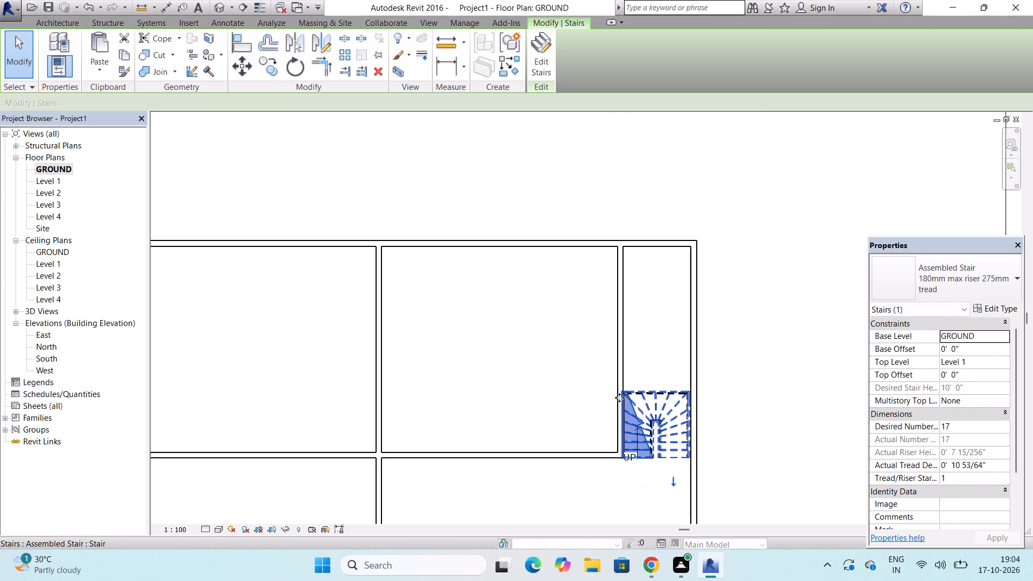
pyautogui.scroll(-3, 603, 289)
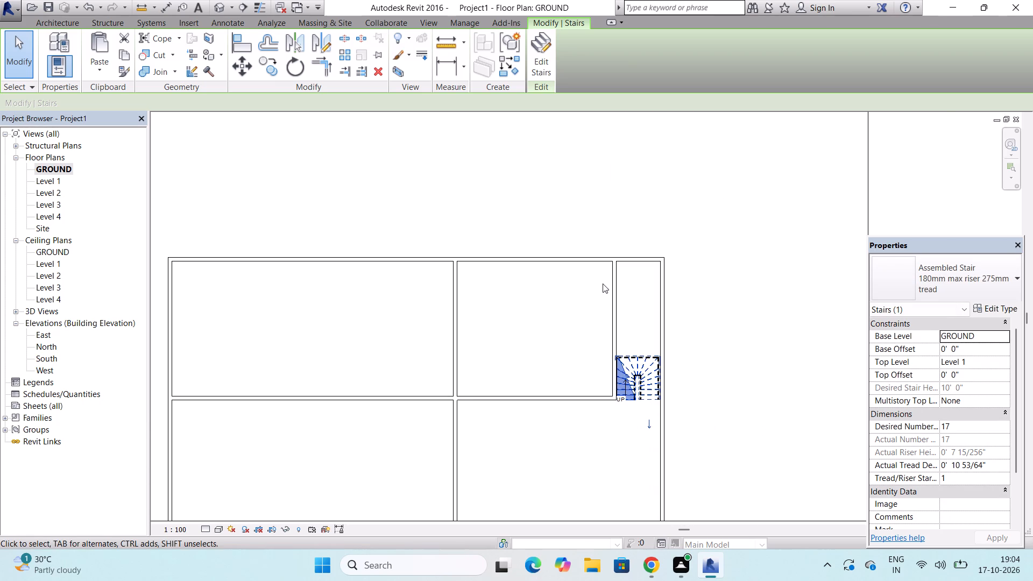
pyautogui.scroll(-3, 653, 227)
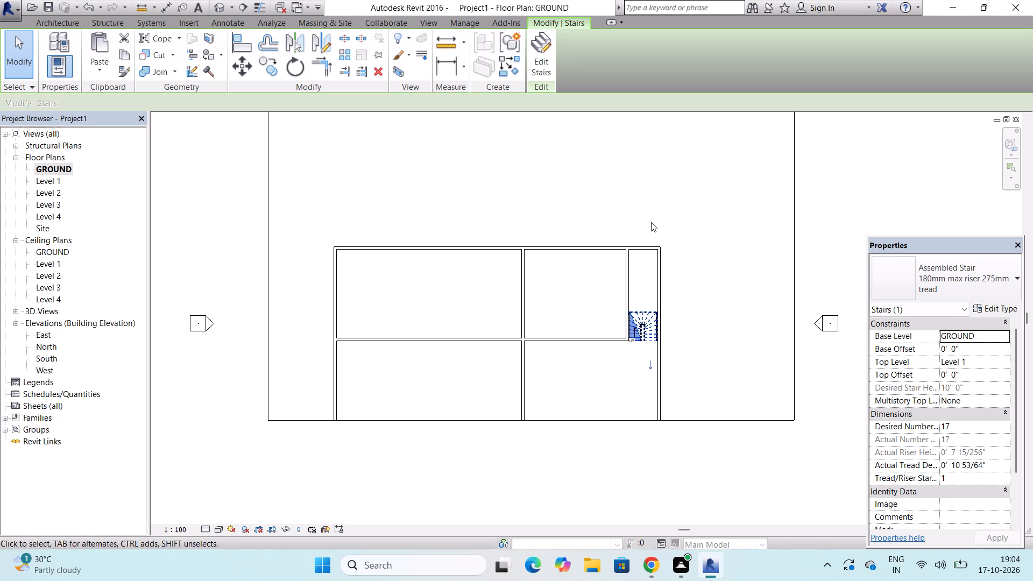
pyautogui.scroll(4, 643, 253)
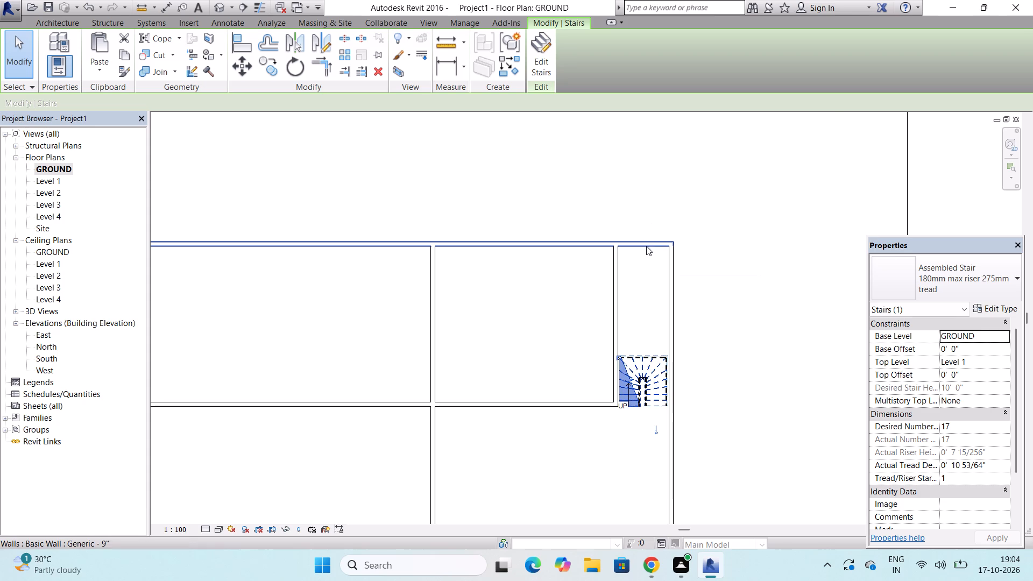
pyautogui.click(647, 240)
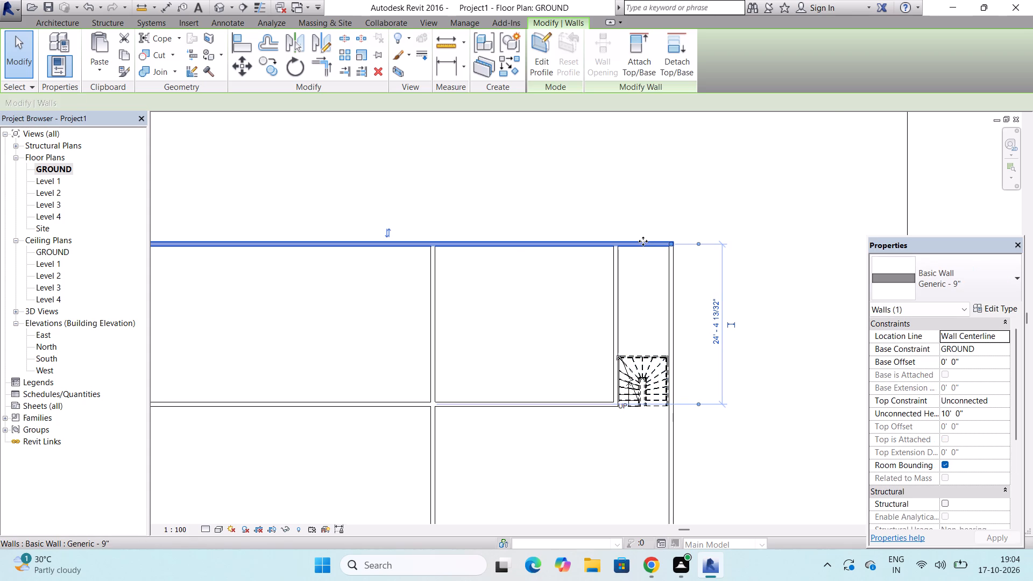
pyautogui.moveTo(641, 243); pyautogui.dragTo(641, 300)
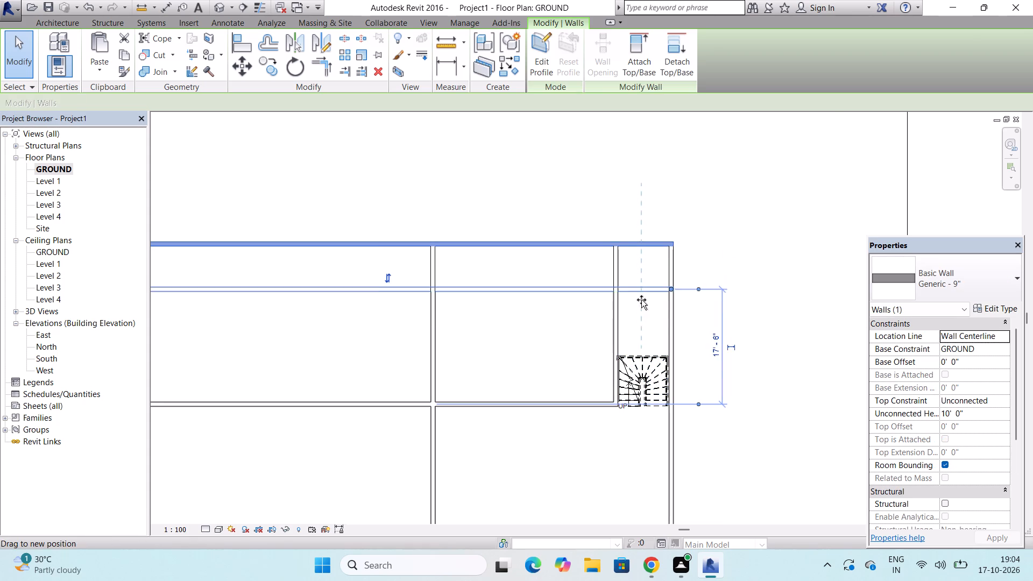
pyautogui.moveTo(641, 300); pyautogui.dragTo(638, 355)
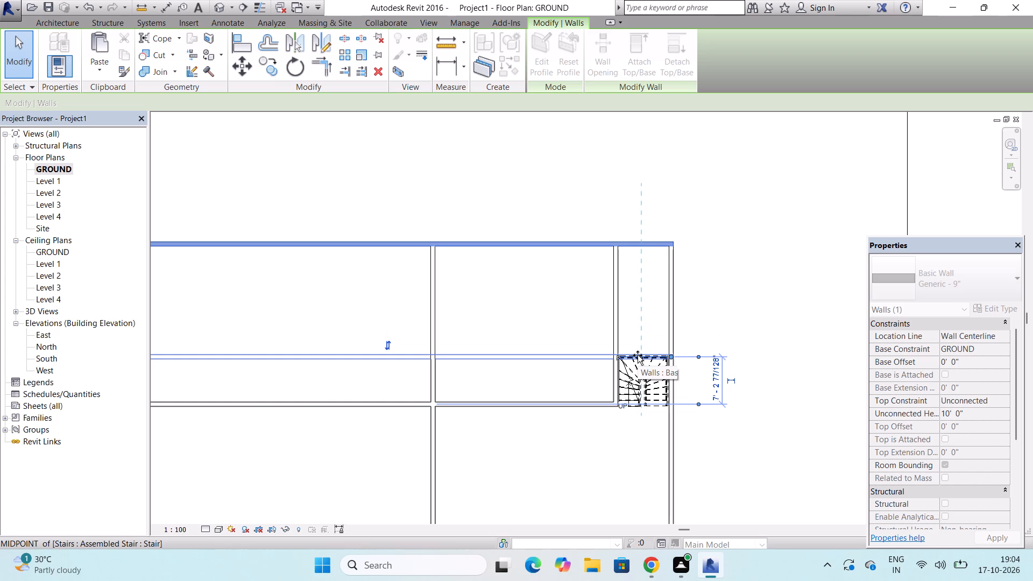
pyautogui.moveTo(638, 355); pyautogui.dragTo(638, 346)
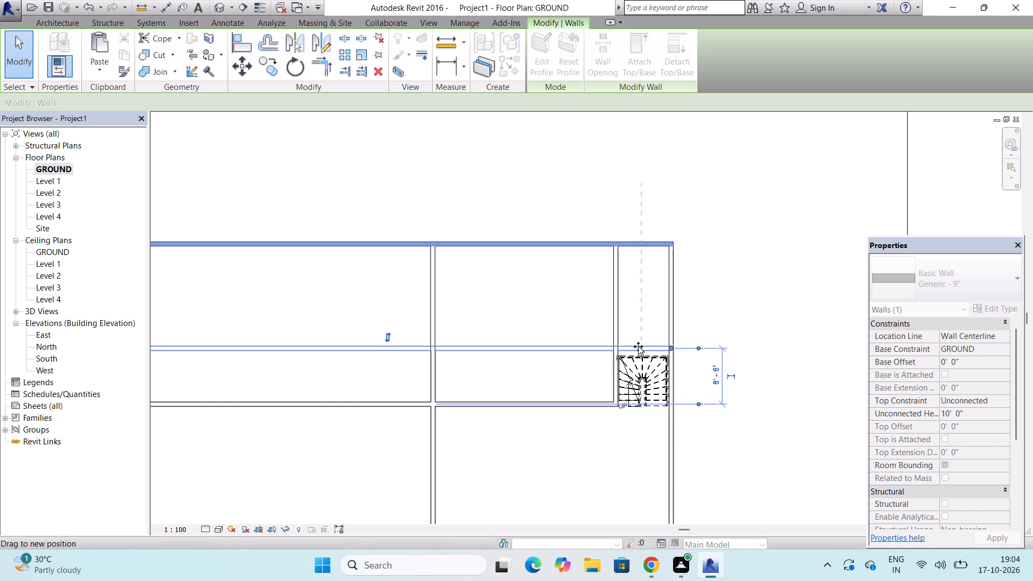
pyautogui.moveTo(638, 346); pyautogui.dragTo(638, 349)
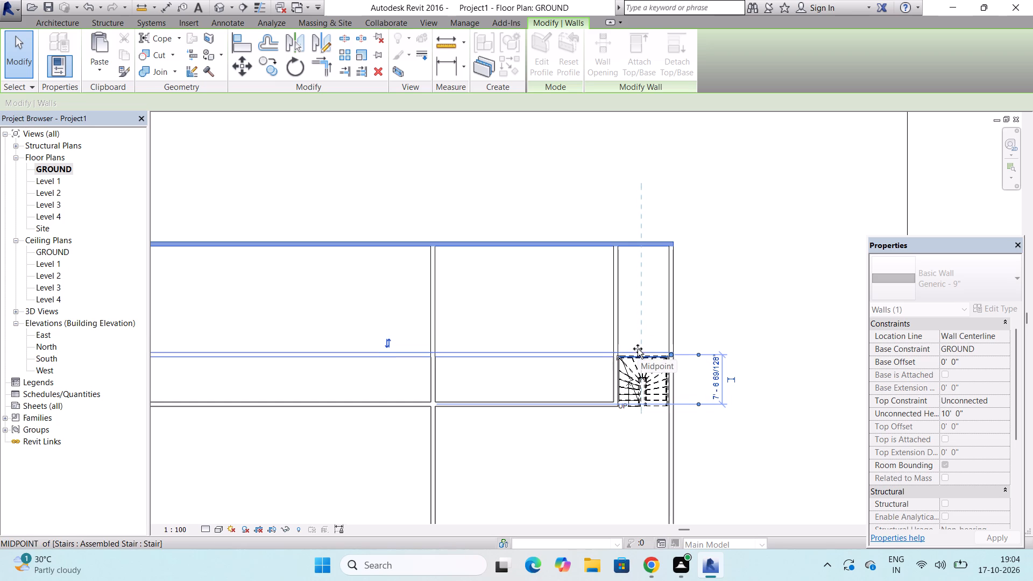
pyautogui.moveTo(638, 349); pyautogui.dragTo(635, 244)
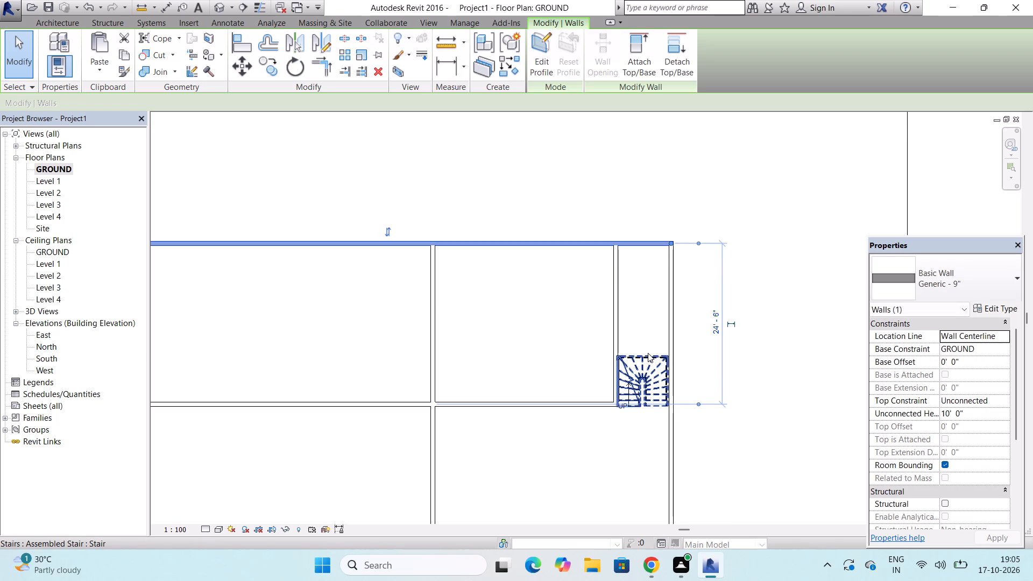
# Edit the ground floor slab's boundary, moving its north edge south to 12' 0" from the north exterior wall.
pyautogui.scroll(-7, 648, 265)
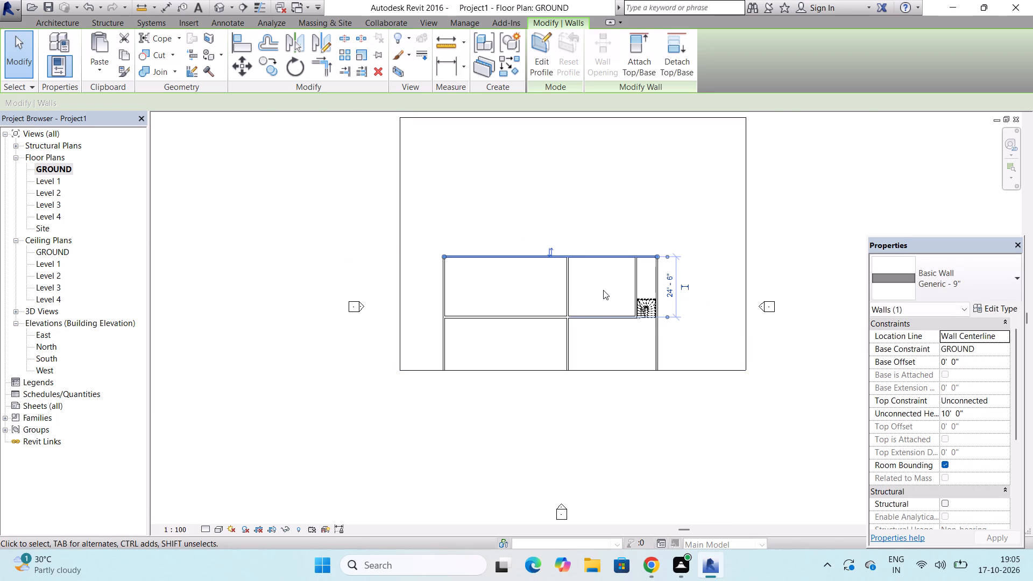
pyautogui.scroll(-3, 603, 293)
pyautogui.click(613, 179)
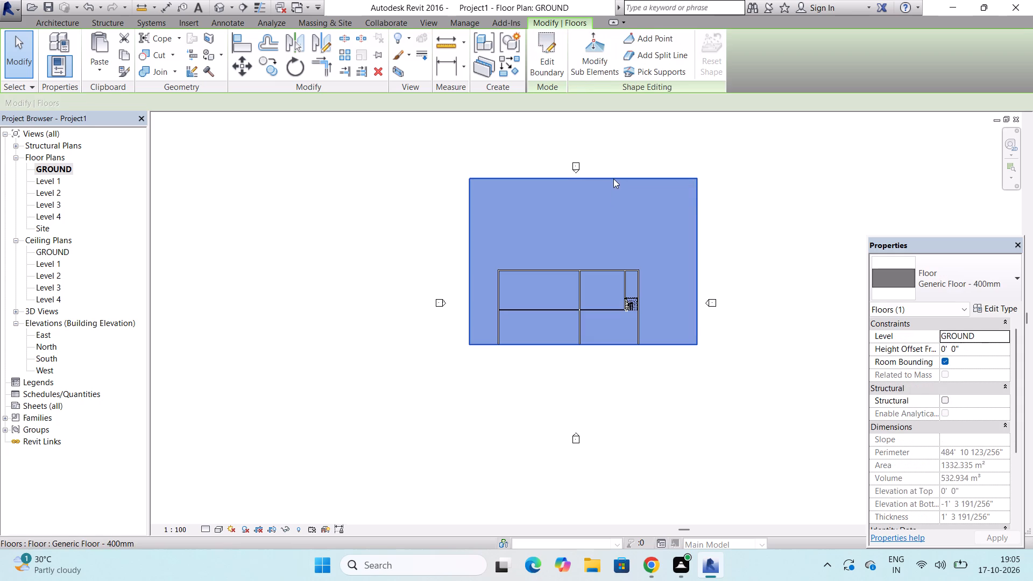
pyautogui.doubleClick(609, 179)
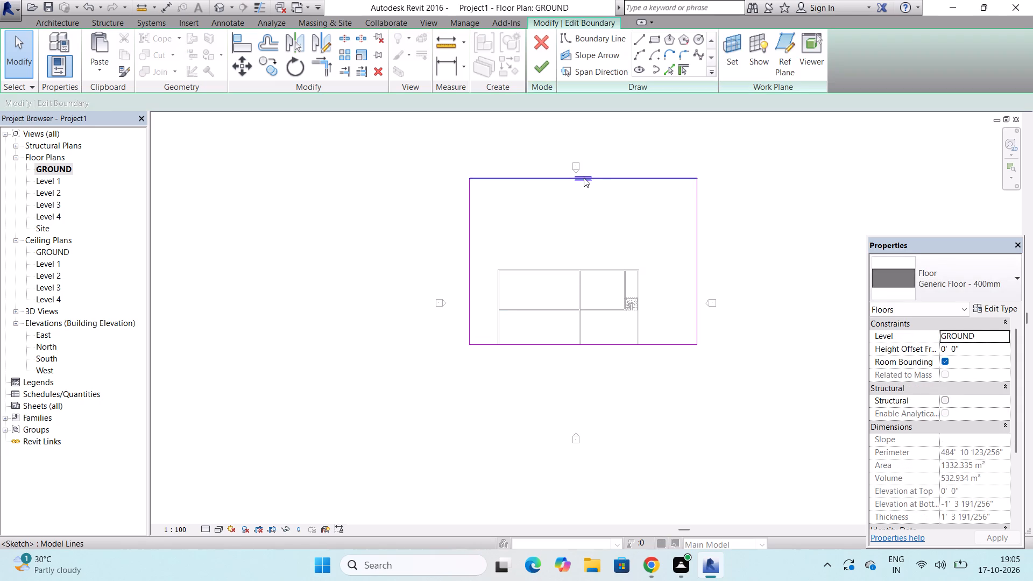
pyautogui.moveTo(584, 178); pyautogui.dragTo(579, 231)
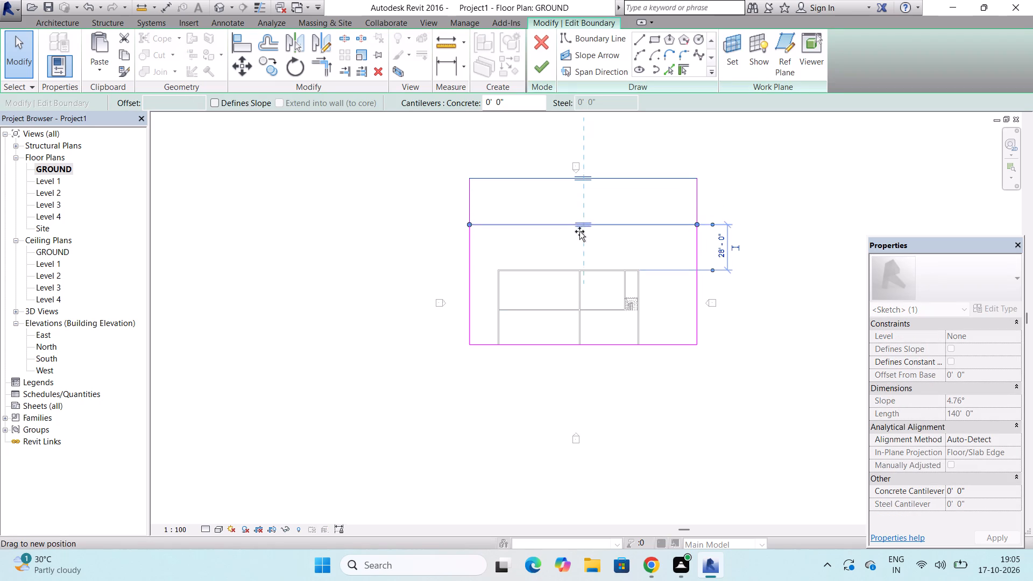
pyautogui.moveTo(579, 231); pyautogui.dragTo(578, 251)
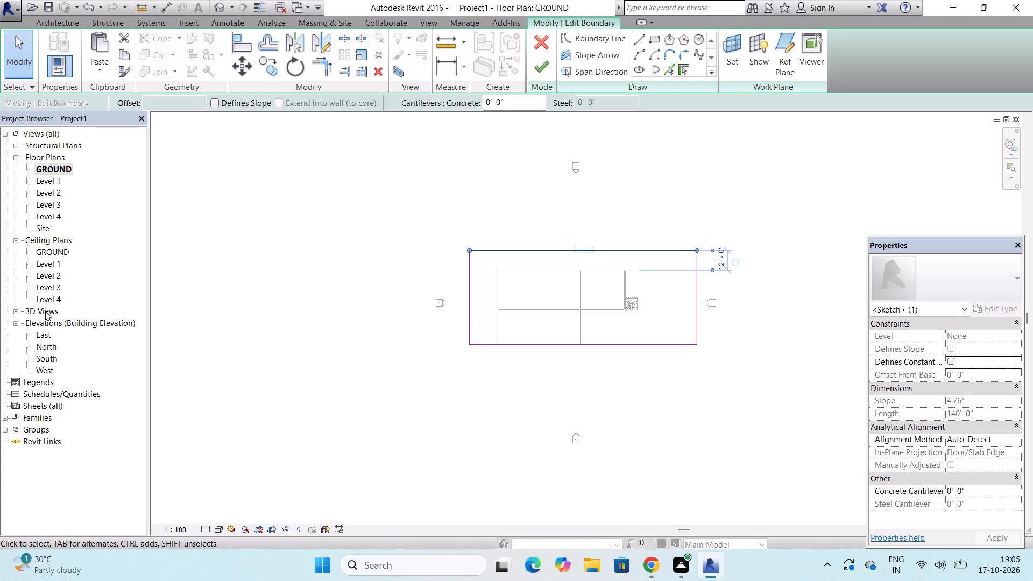
# Open the North elevation, dismiss the notification covering it, and finish the floor boundary edit.
pyautogui.doubleClick(47, 344)
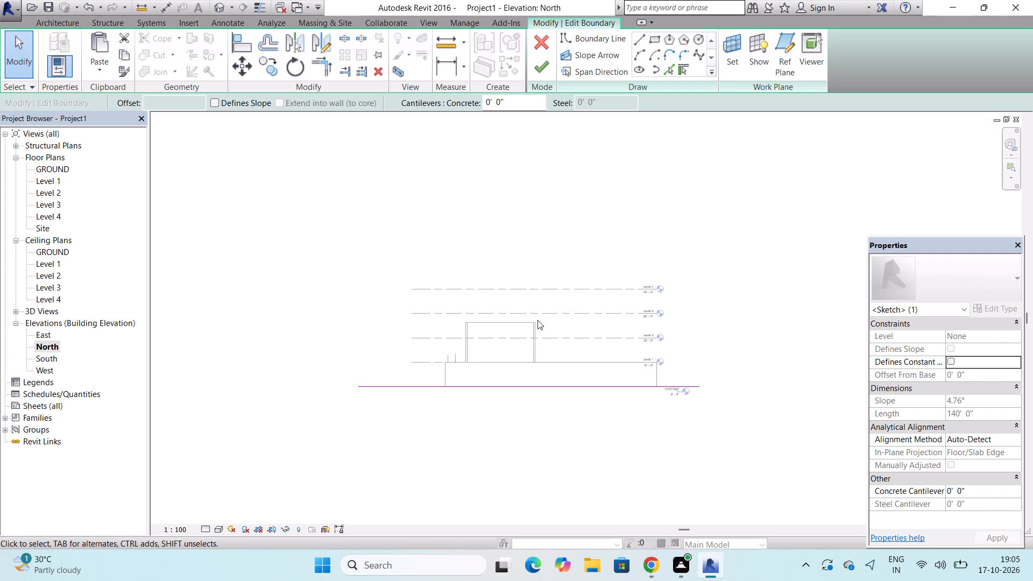
pyautogui.scroll(5, 537, 320)
pyautogui.scroll(1, 493, 371)
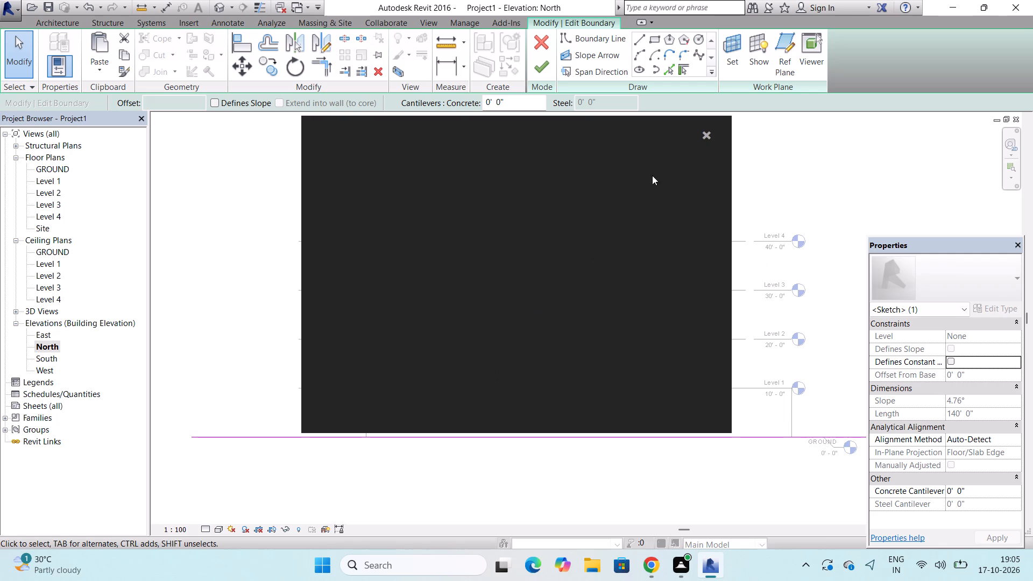
pyautogui.click(704, 131)
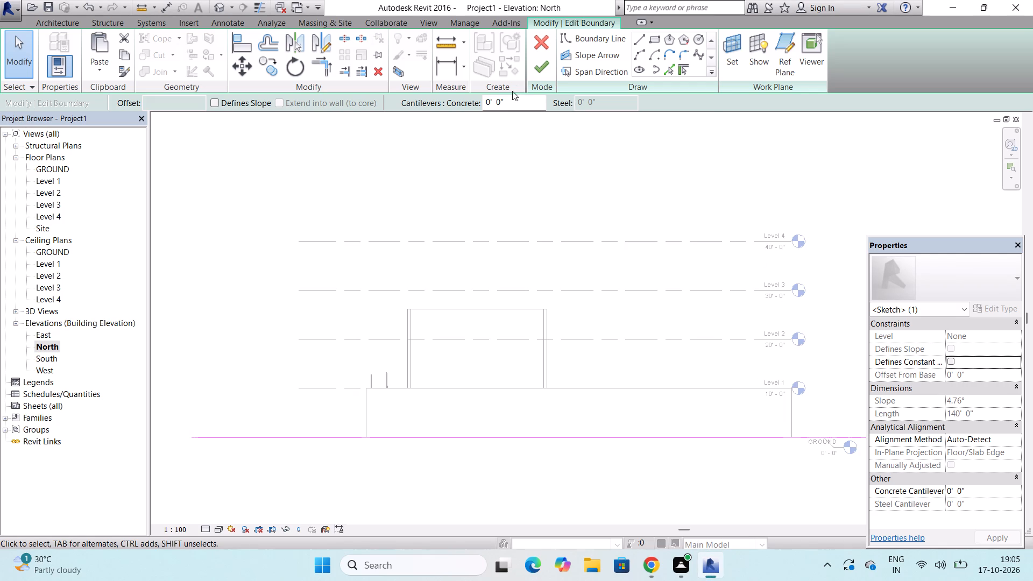
pyautogui.click(538, 69)
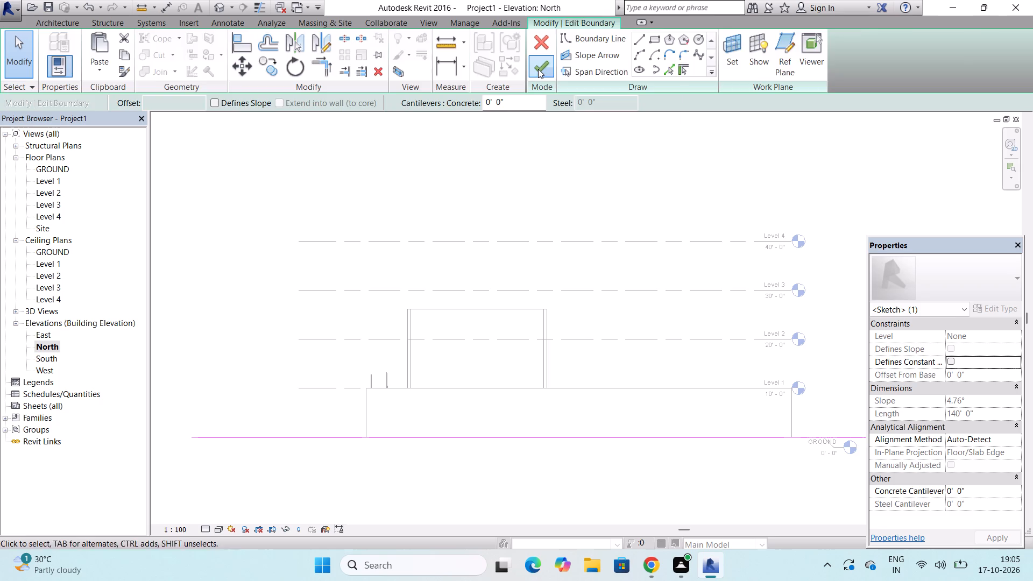
# Lower the tops of the three overly tall interior walls to Level 1, giving each a height of 10' 0".
pyautogui.click(465, 311)
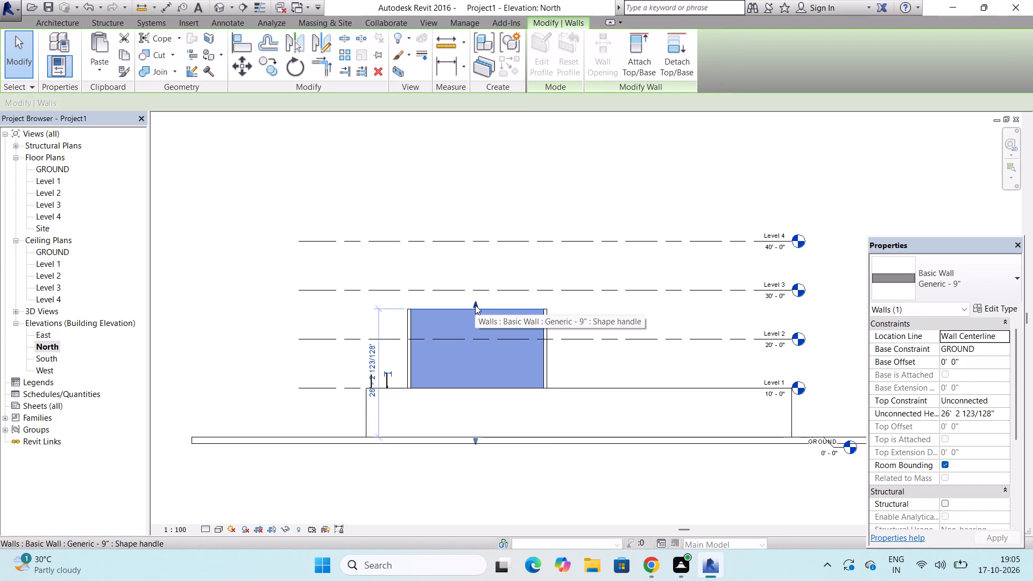
pyautogui.moveTo(475, 304); pyautogui.dragTo(466, 385)
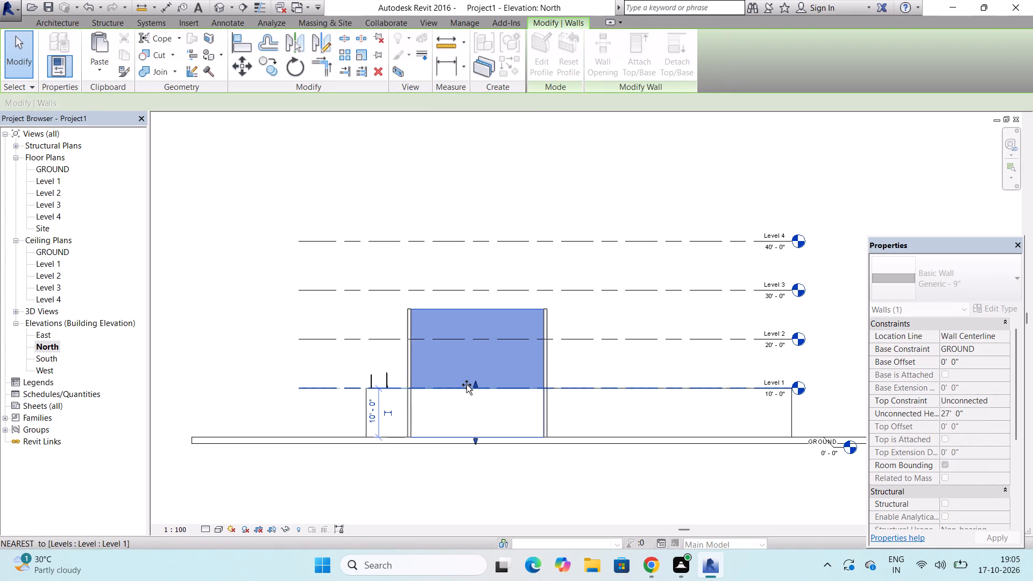
pyautogui.click(412, 310)
pyautogui.moveTo(409, 304); pyautogui.dragTo(408, 389)
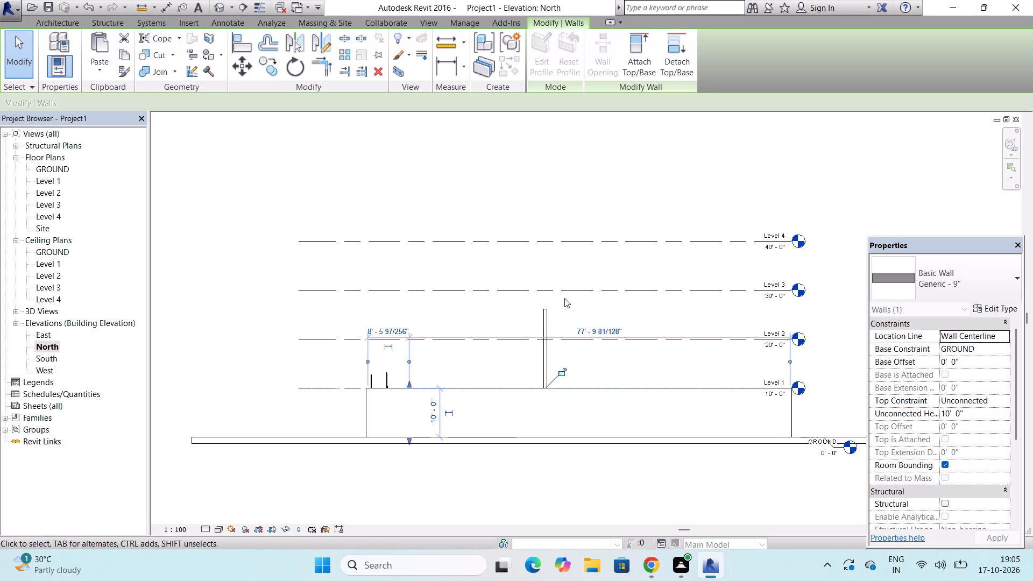
pyautogui.click(546, 320)
pyautogui.moveTo(546, 303); pyautogui.dragTo(543, 358)
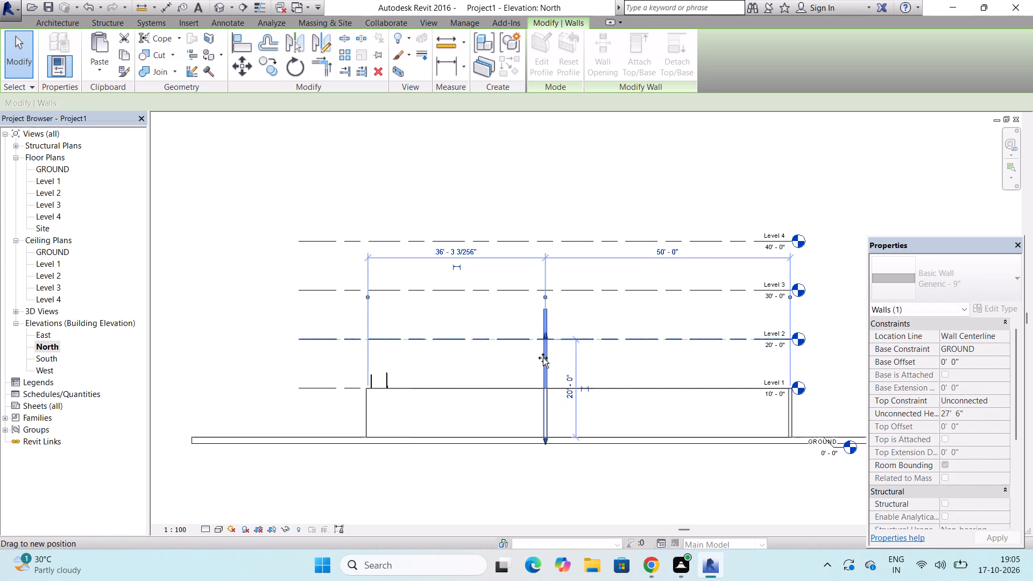
pyautogui.moveTo(543, 358); pyautogui.dragTo(541, 394)
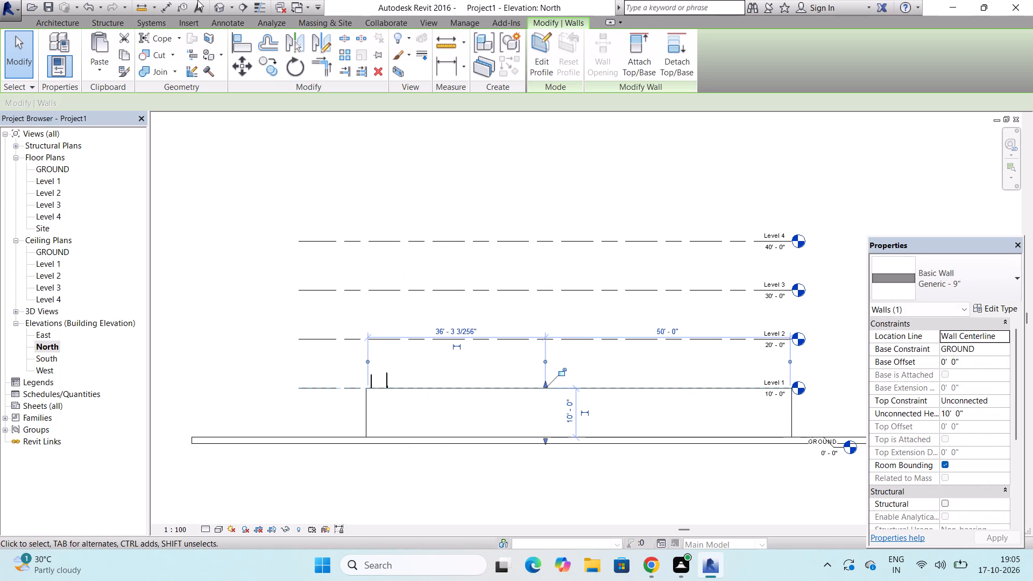
# Select the west wall in the 3D view, and in the GROUND plan shorten its south end to the interior east-west wall.
pyautogui.click(216, 10)
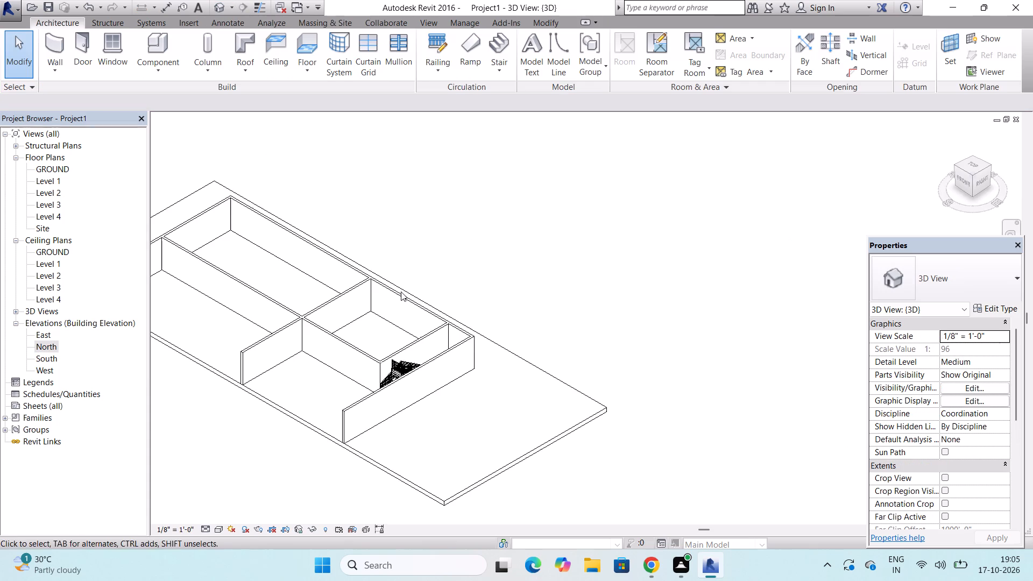
pyautogui.scroll(-3, 432, 355)
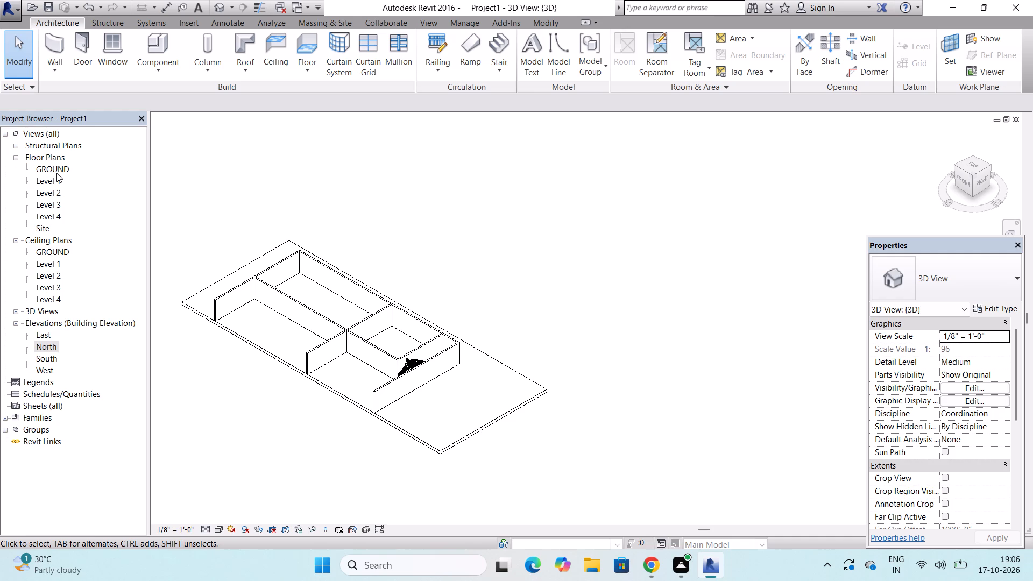
pyautogui.click(229, 295)
pyautogui.scroll(3, 224, 295)
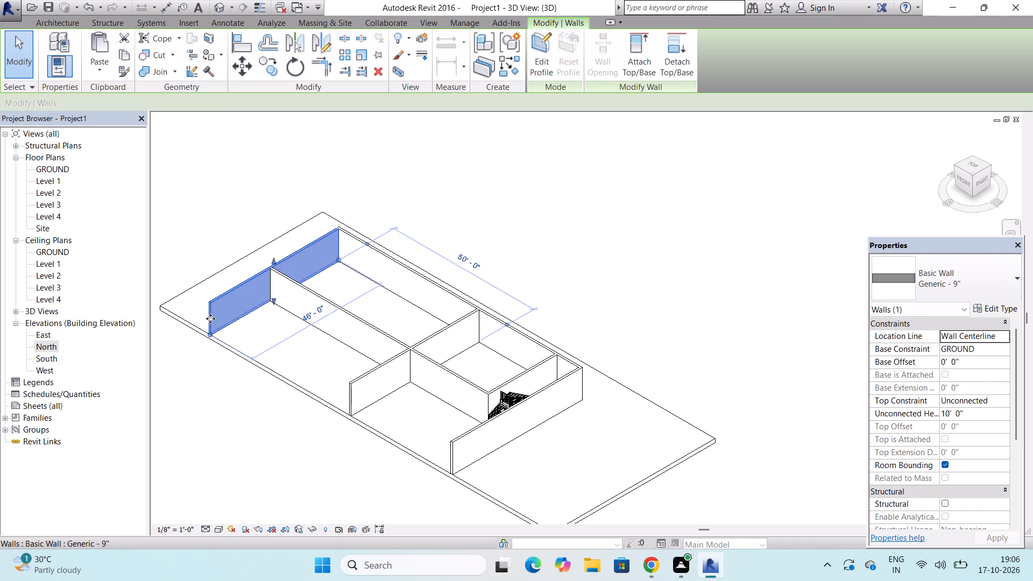
pyautogui.doubleClick(58, 165)
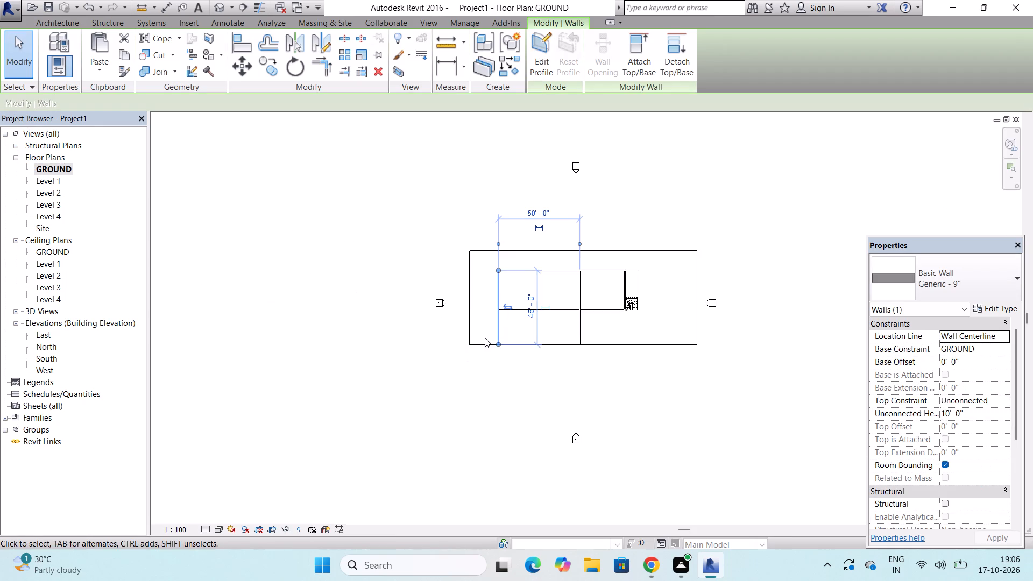
pyautogui.scroll(5, 487, 338)
pyautogui.moveTo(505, 349); pyautogui.dragTo(506, 318)
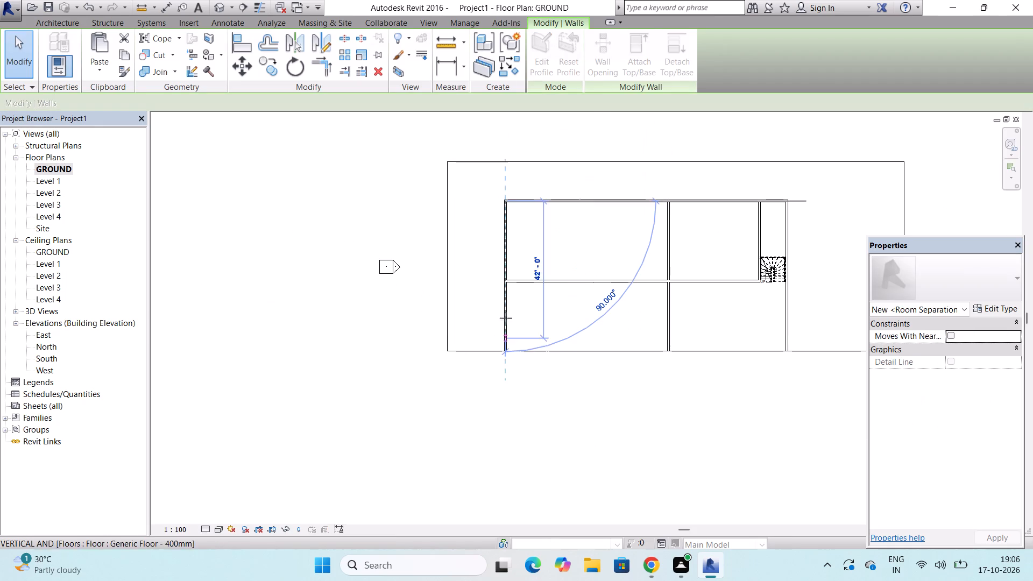
pyautogui.moveTo(506, 318); pyautogui.dragTo(506, 277)
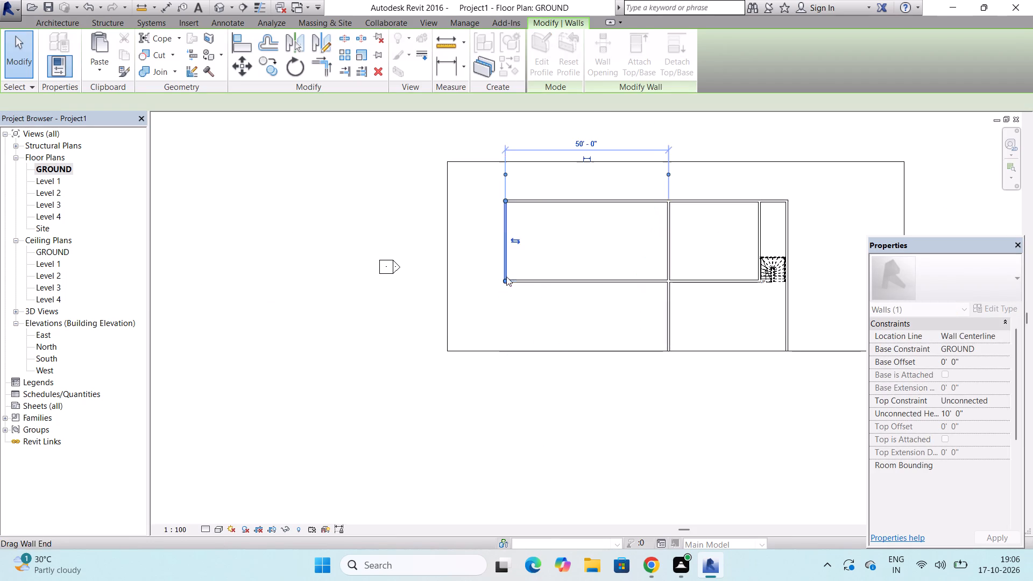
pyautogui.scroll(-4, 459, 337)
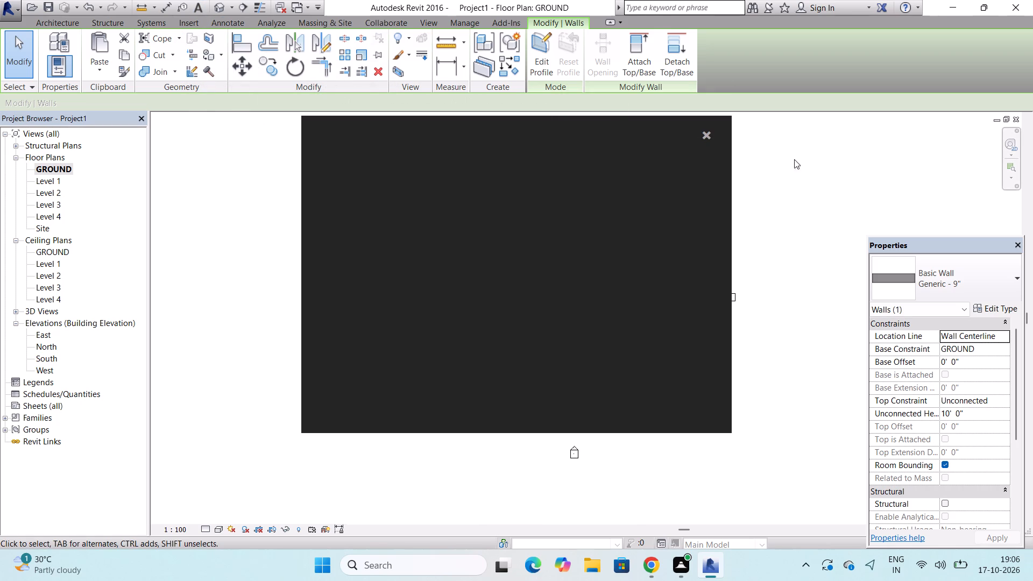
# Dismiss the notification card covering the ground-floor plan.
pyautogui.click(705, 133)
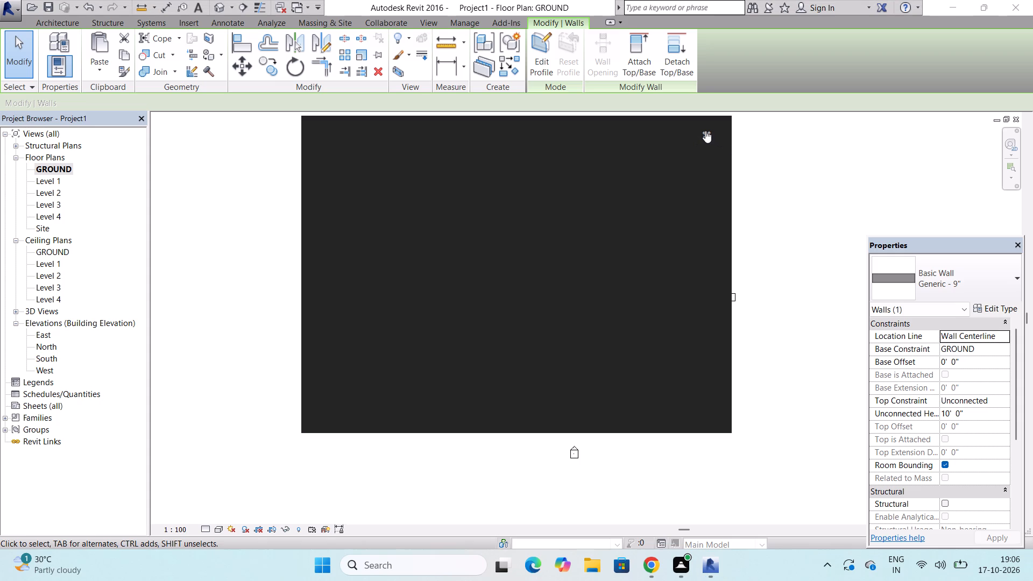
# Place two M_Single-Flush 0915 x 2134mm doors in the interior east-west wall, 20' 6" from the west wall and 10' 6" from the stair's west wall.
pyautogui.scroll(1, 484, 354)
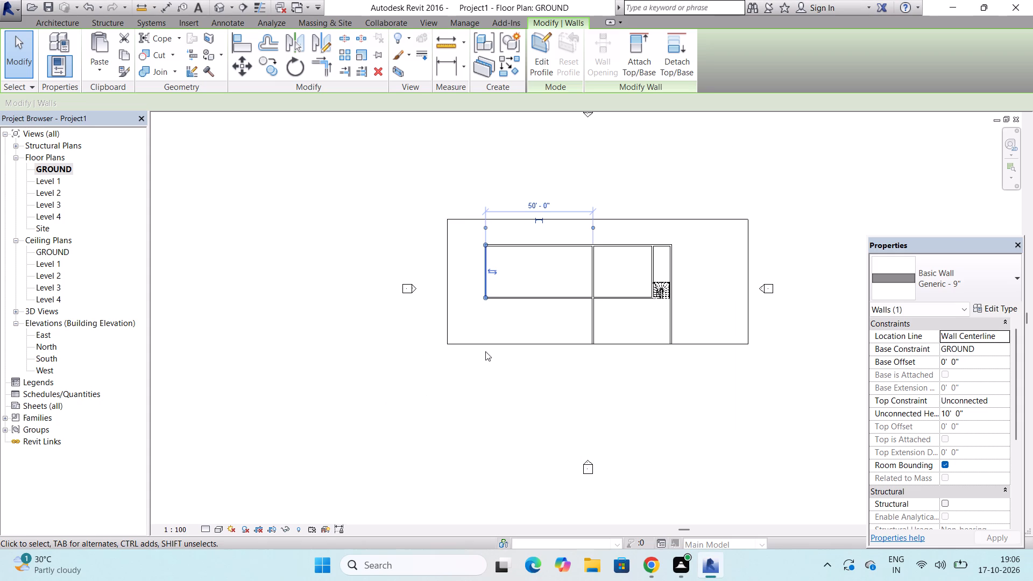
pyautogui.click(47, 18)
pyautogui.click(116, 39)
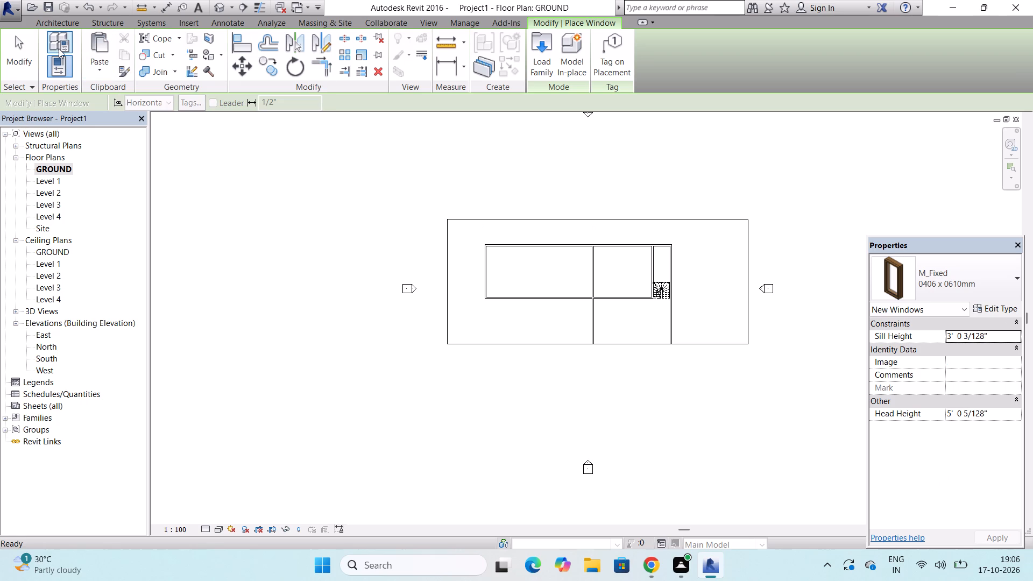
pyautogui.click(46, 20)
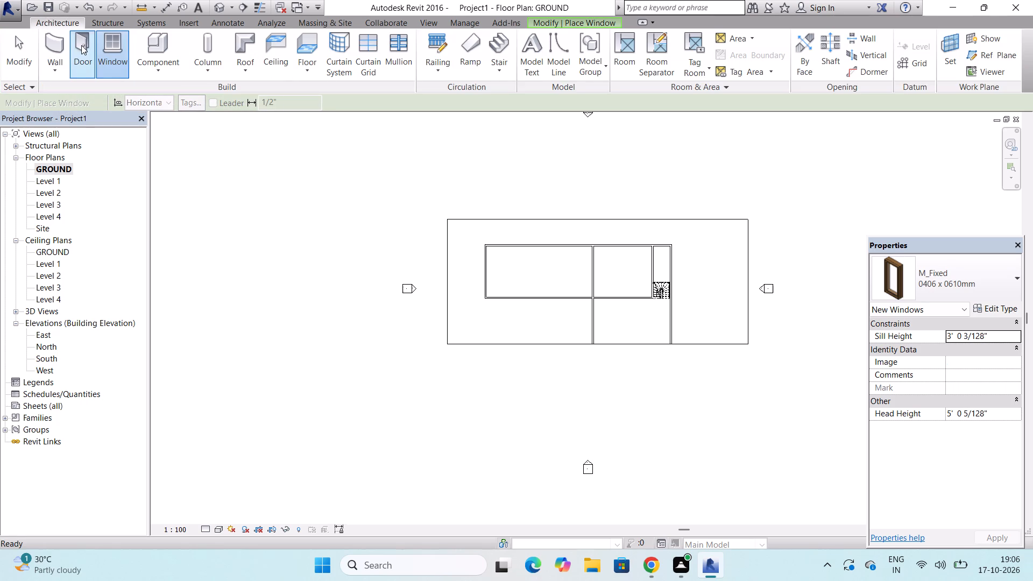
pyautogui.click(81, 45)
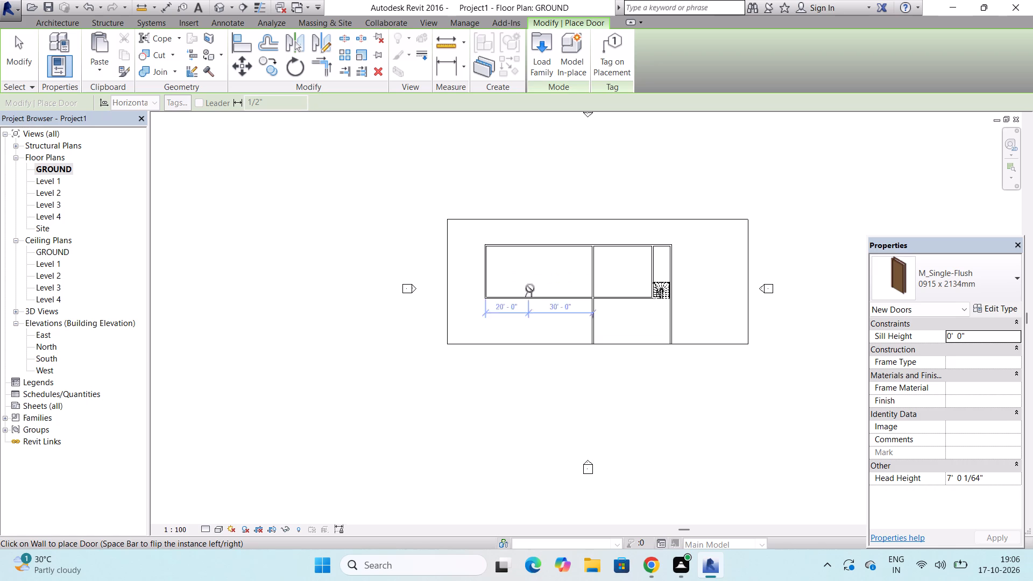
pyautogui.scroll(6, 530, 296)
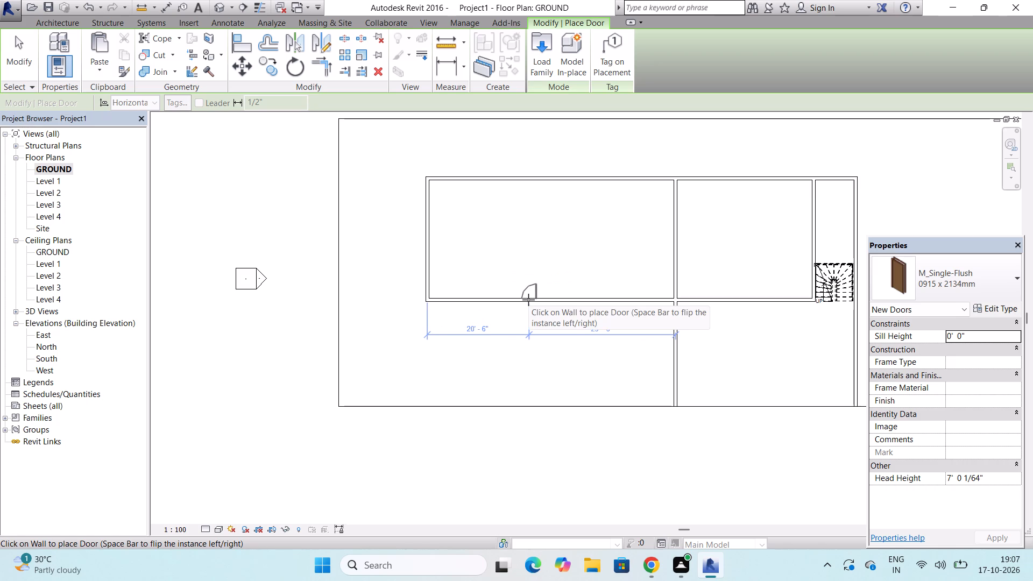
pyautogui.click(528, 300)
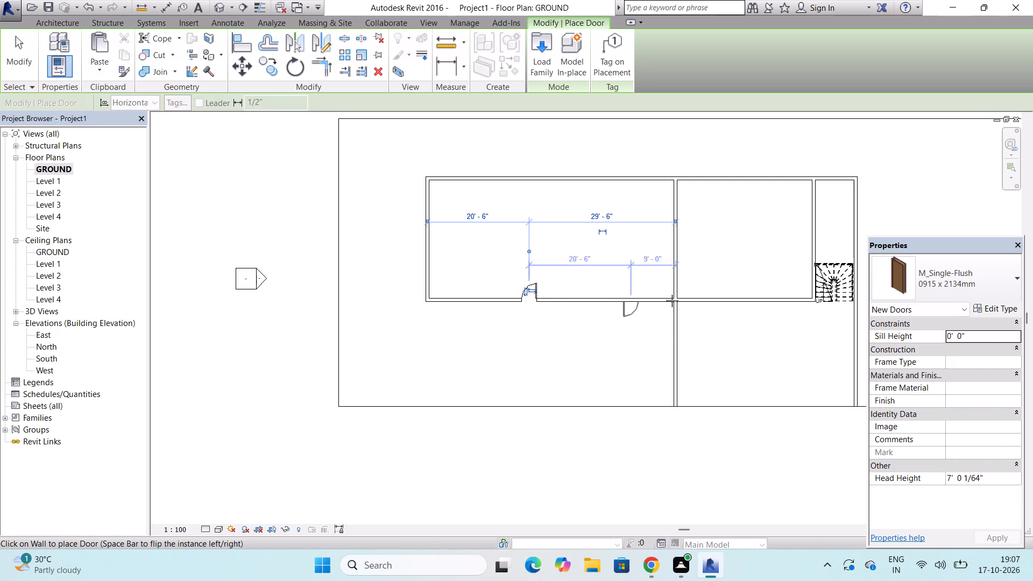
pyautogui.scroll(4, 724, 305)
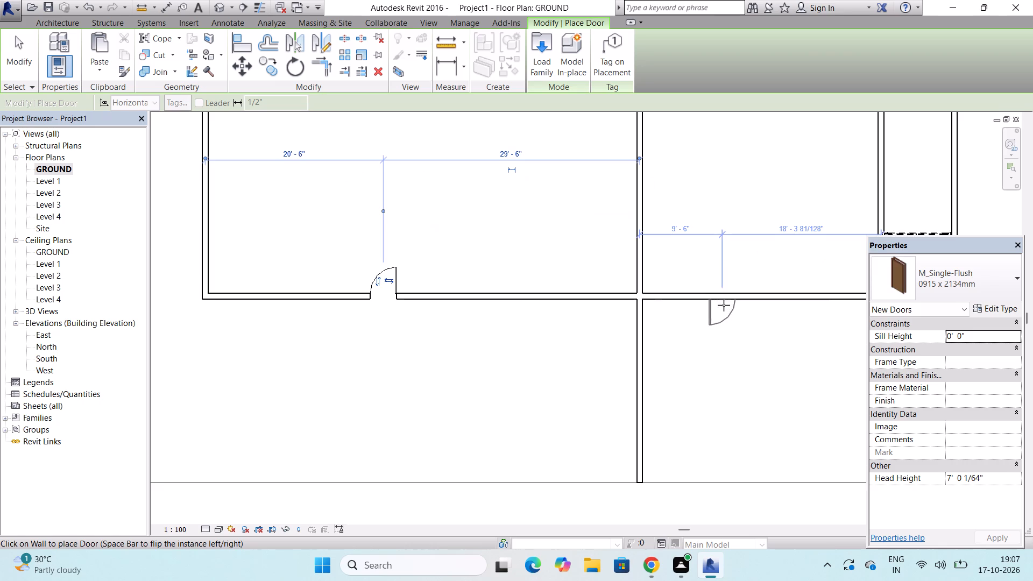
pyautogui.click(792, 290)
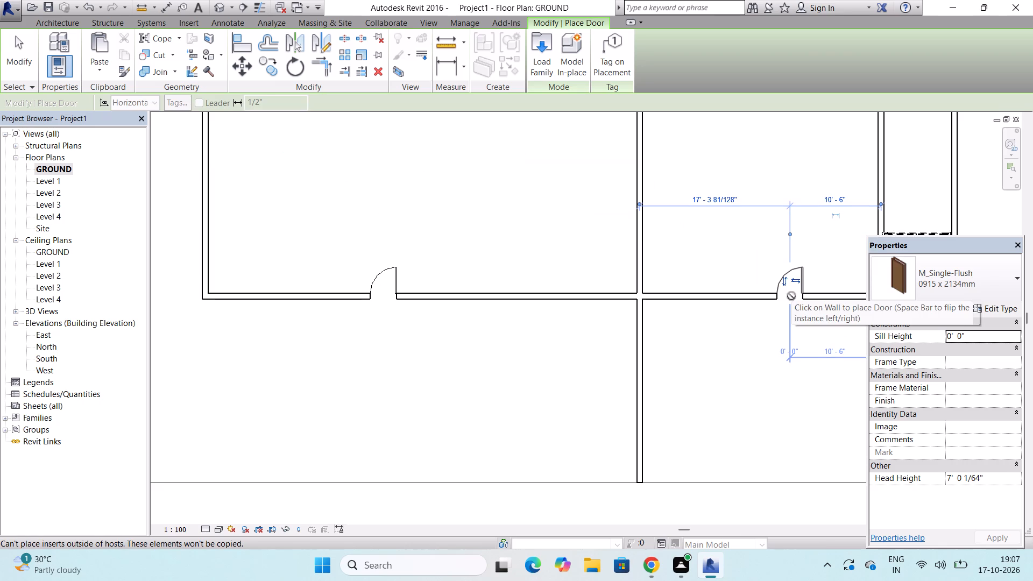
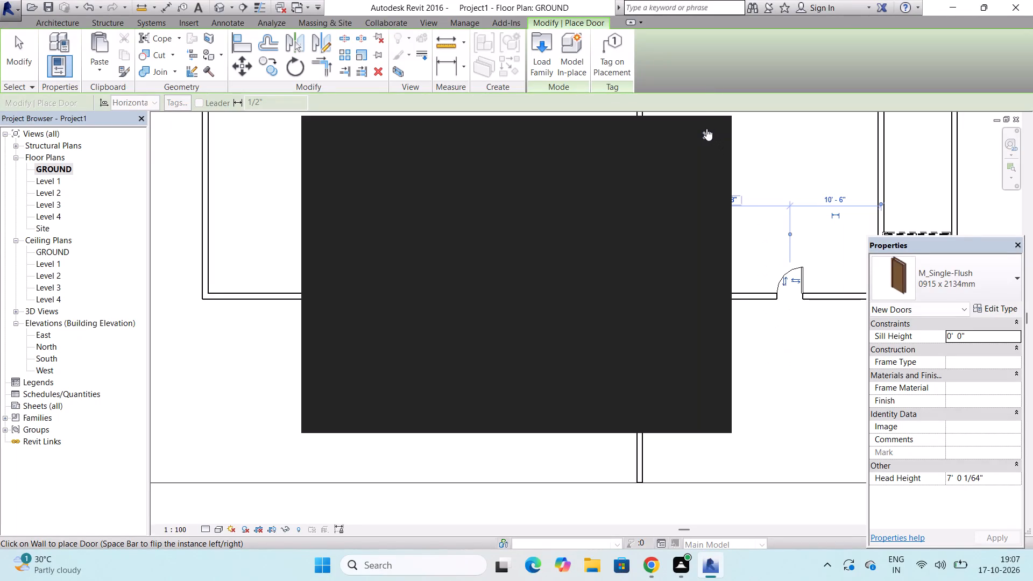
# Dismiss the notification card covering the ground-floor plan and end door placement.
pyautogui.click(706, 129)
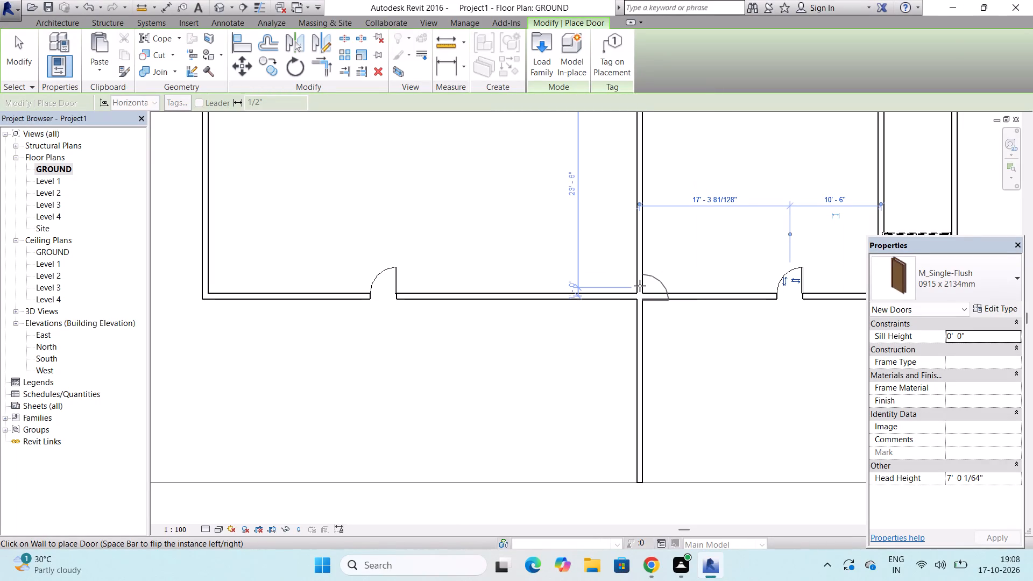
pyautogui.scroll(-4, 640, 286)
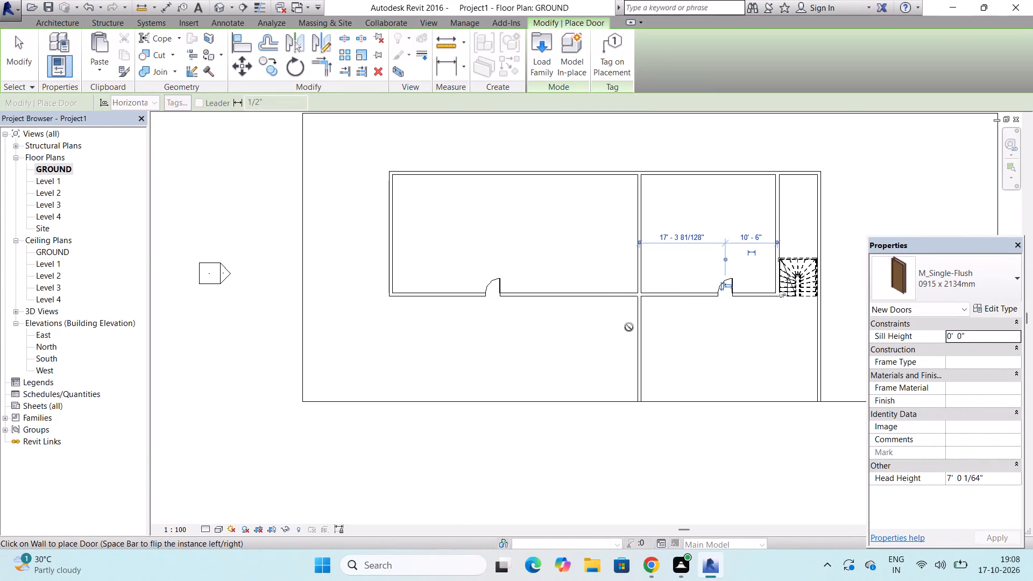
pyautogui.press('Escape')
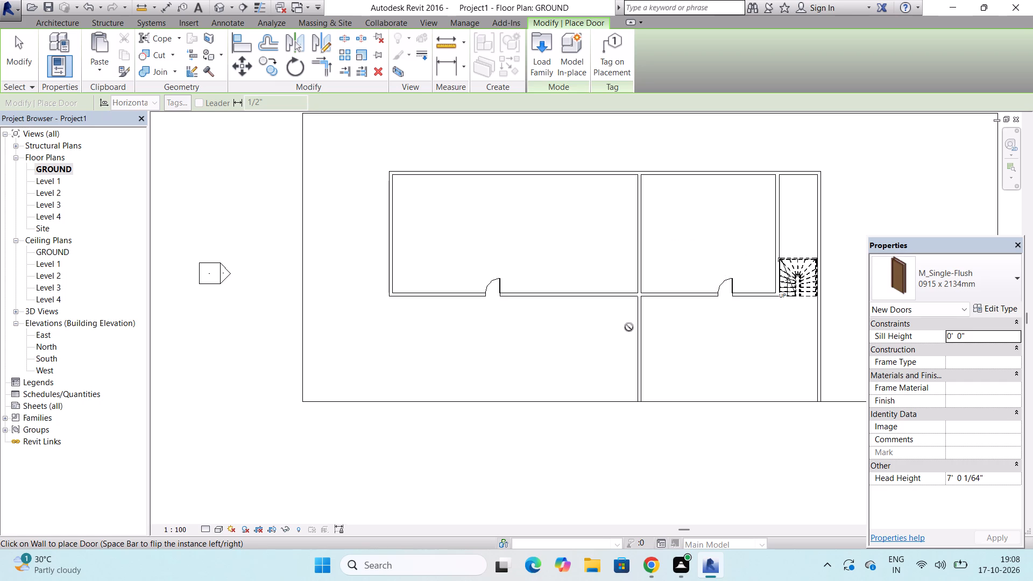
pyautogui.press('Escape')
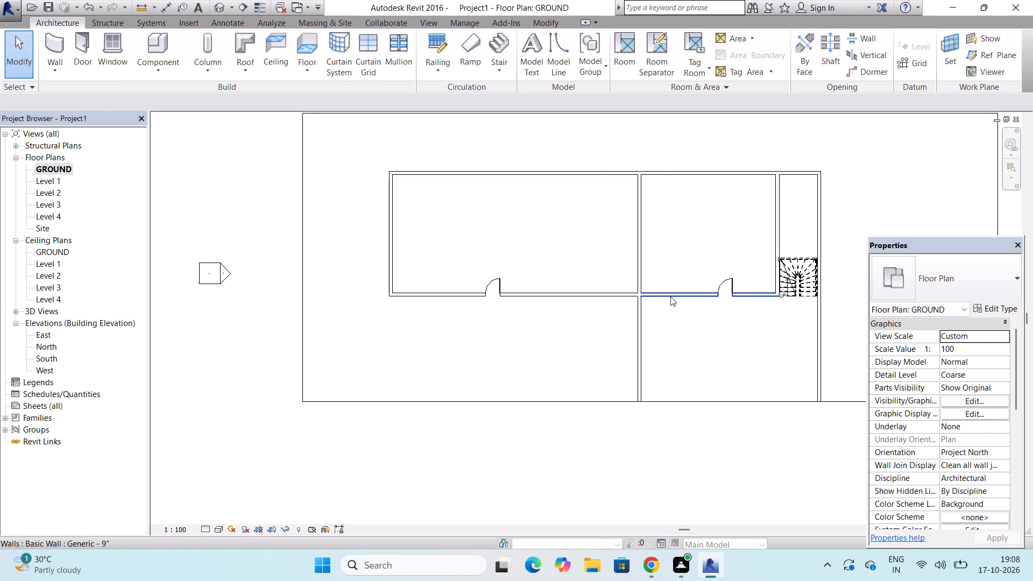
# Move the east door along the interior east-west wall to 4' 6" from the stair's west wall.
pyautogui.scroll(3, 723, 287)
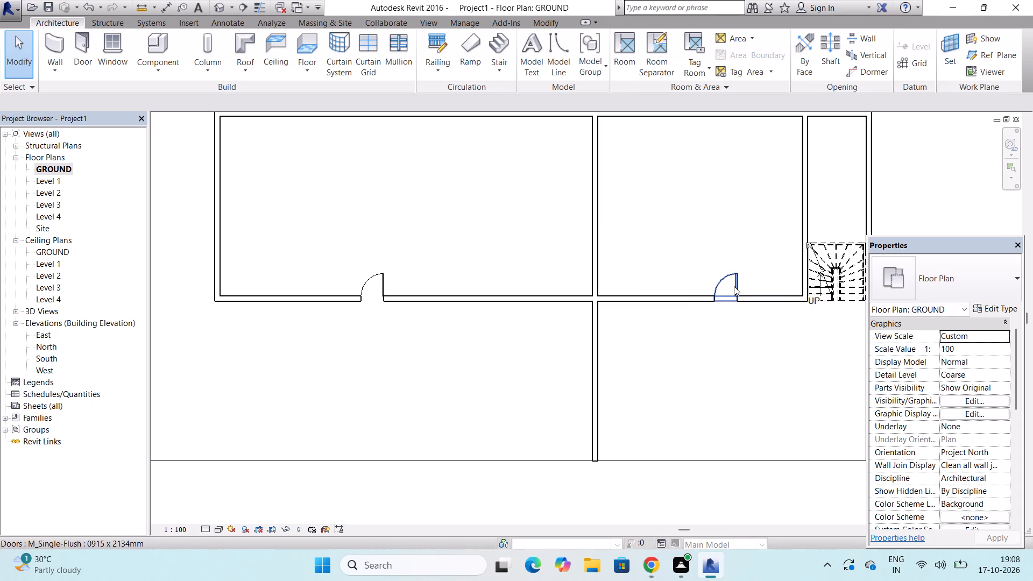
pyautogui.click(734, 284)
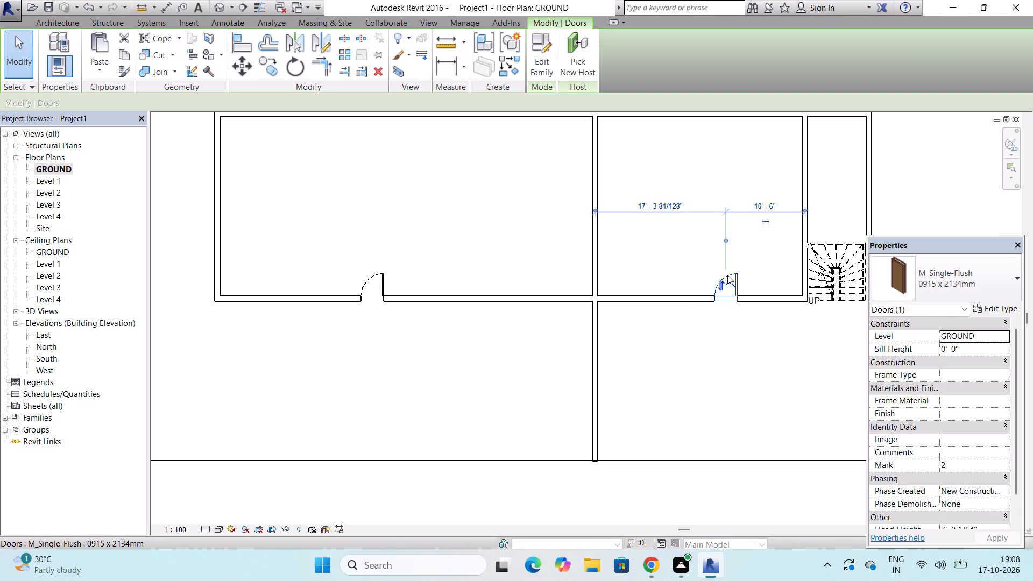
pyautogui.moveTo(734, 275); pyautogui.dragTo(758, 275)
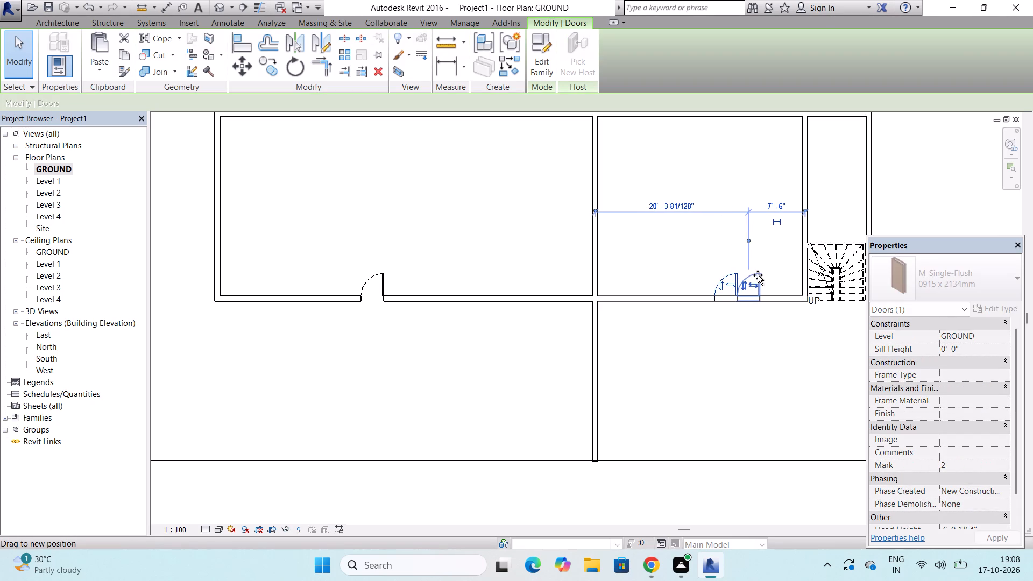
pyautogui.moveTo(758, 275); pyautogui.dragTo(775, 275)
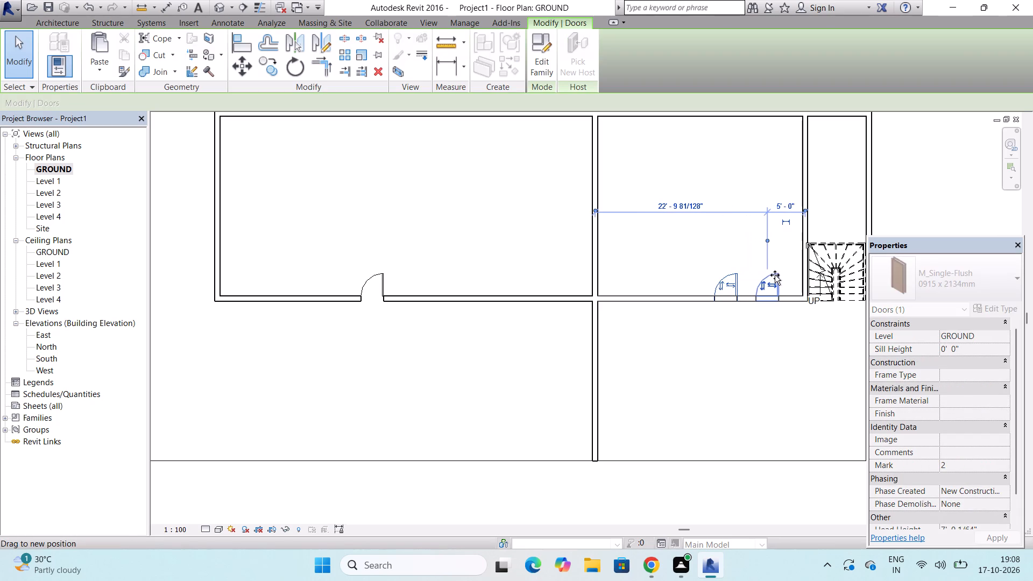
pyautogui.moveTo(775, 275); pyautogui.dragTo(778, 275)
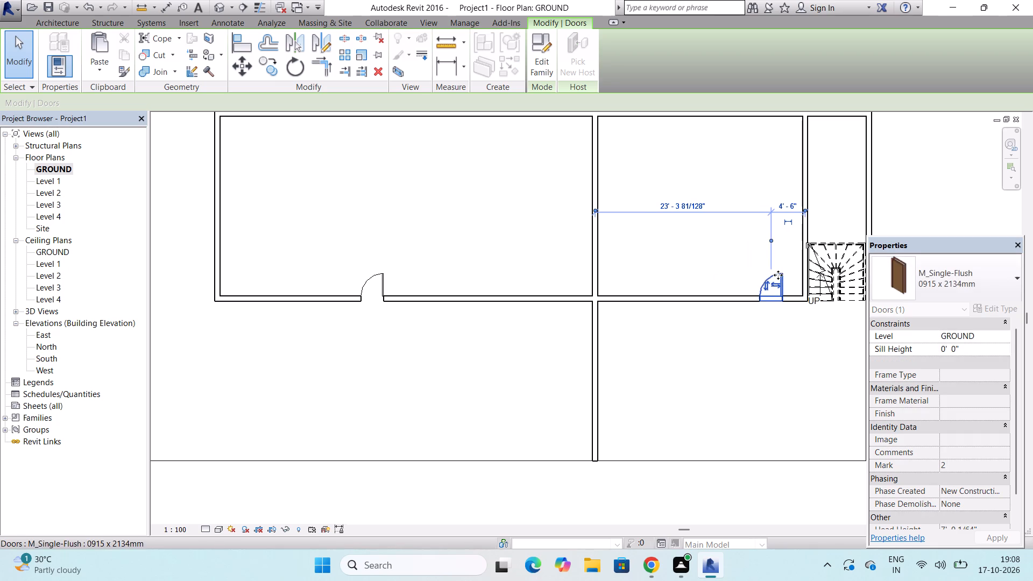
pyautogui.press('Escape')
pyautogui.press('Escape')
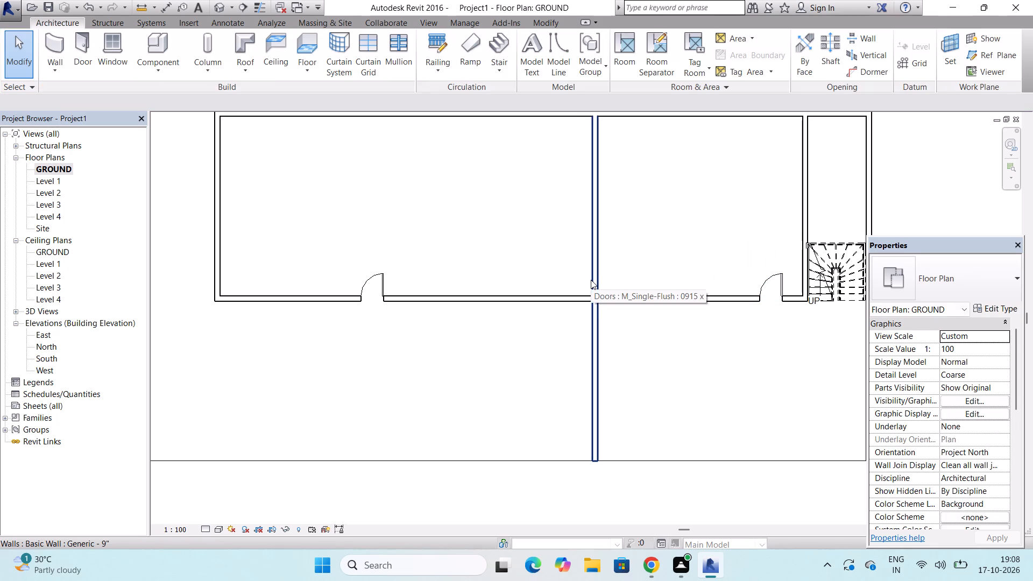
# Move the interior north-south wall east to 67' 0" from the west wall.
pyautogui.click(595, 284)
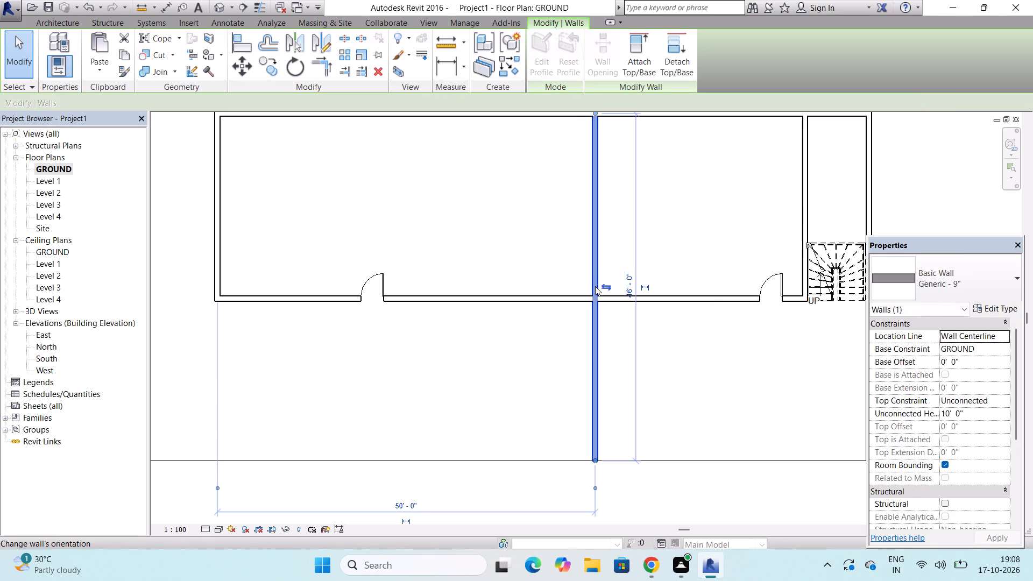
pyautogui.moveTo(593, 275); pyautogui.dragTo(644, 274)
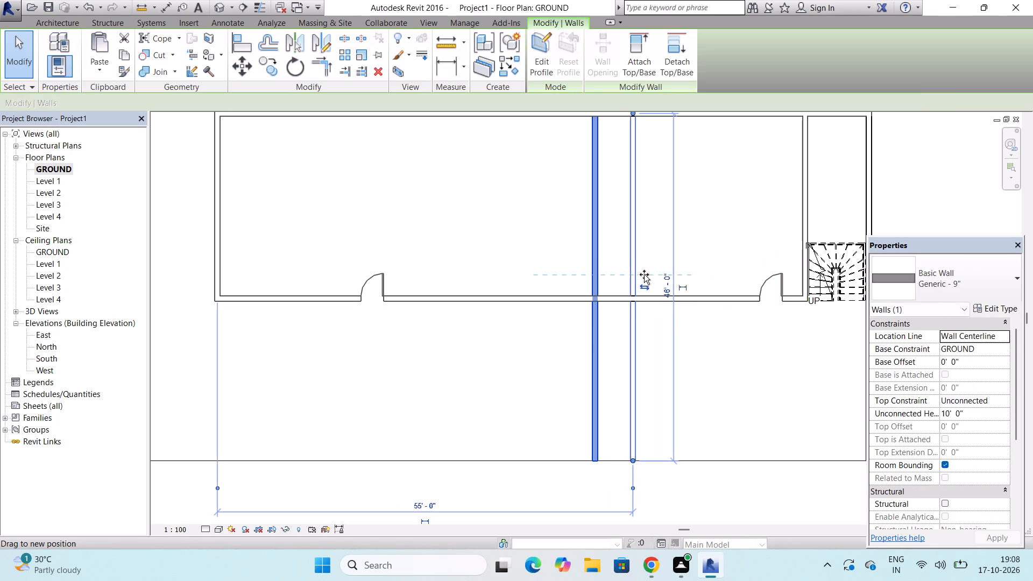
pyautogui.moveTo(644, 274); pyautogui.dragTo(723, 277)
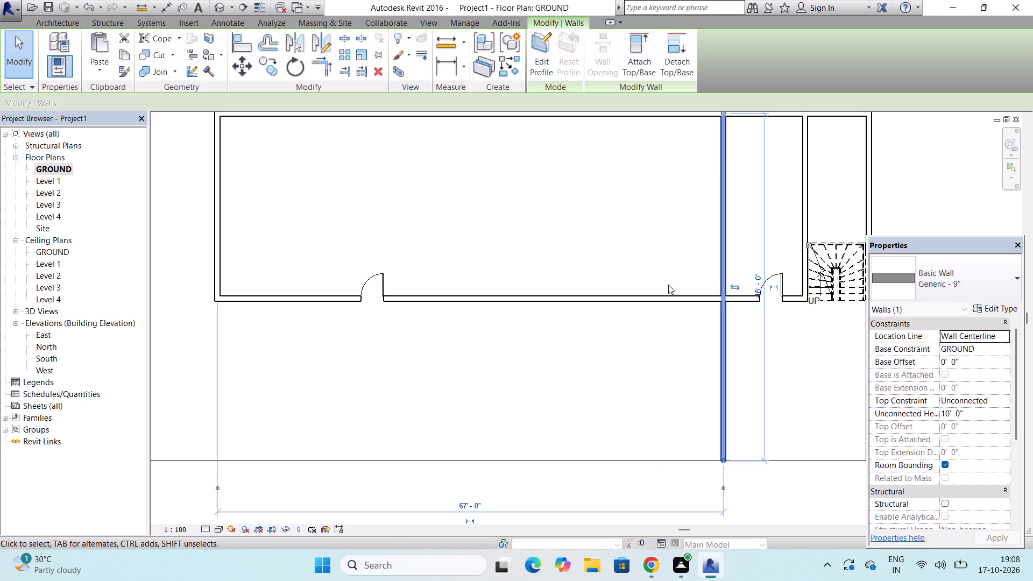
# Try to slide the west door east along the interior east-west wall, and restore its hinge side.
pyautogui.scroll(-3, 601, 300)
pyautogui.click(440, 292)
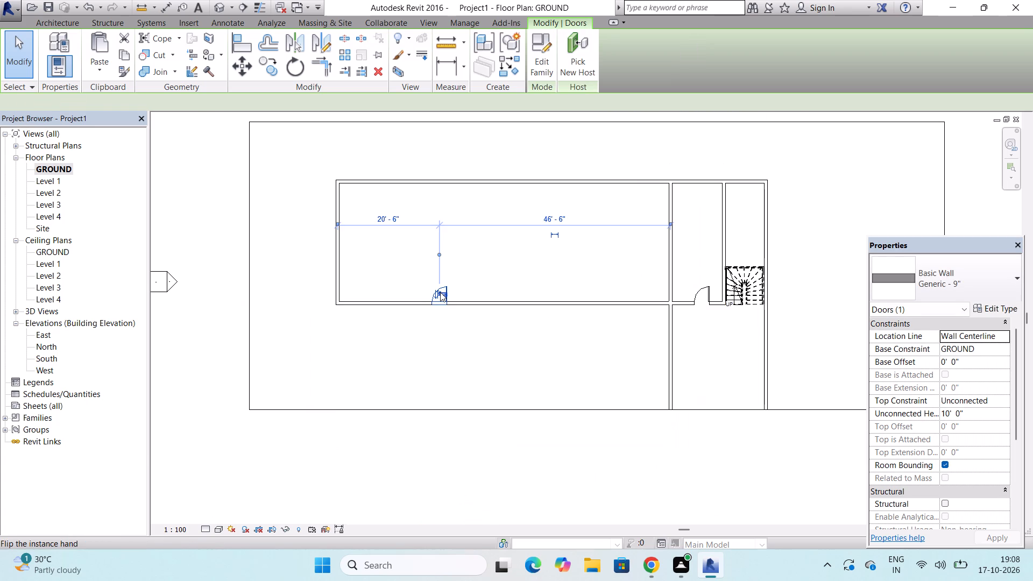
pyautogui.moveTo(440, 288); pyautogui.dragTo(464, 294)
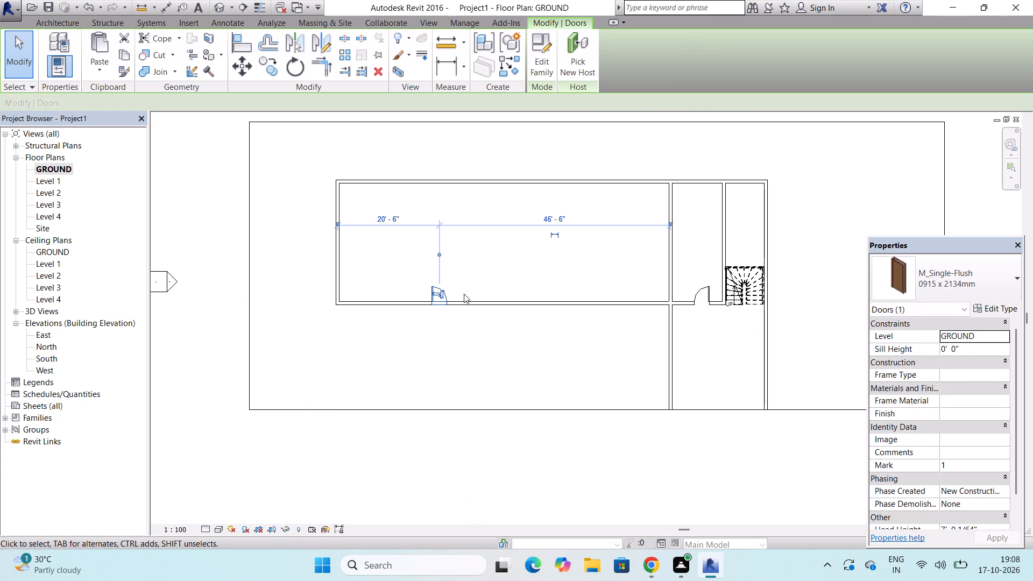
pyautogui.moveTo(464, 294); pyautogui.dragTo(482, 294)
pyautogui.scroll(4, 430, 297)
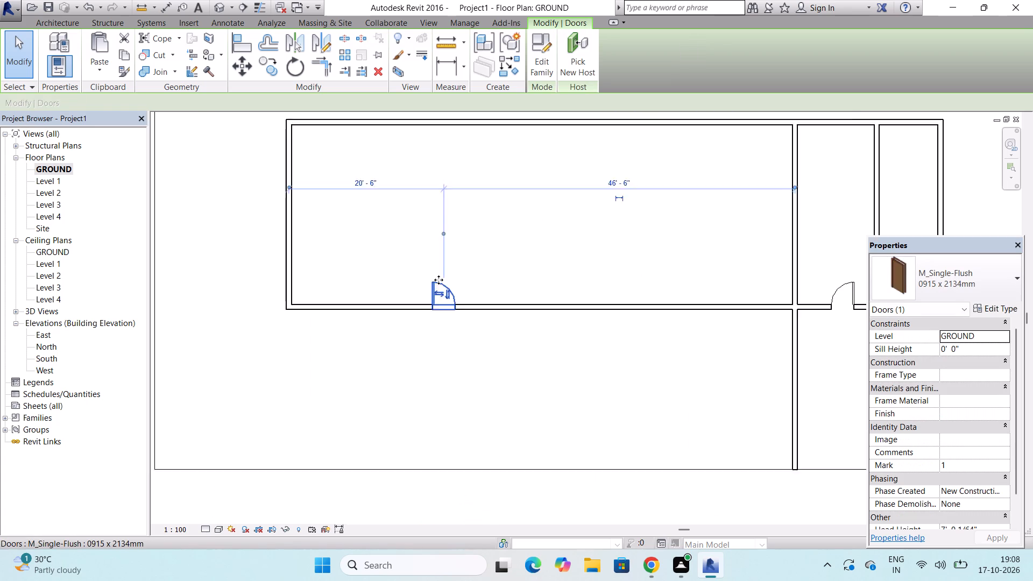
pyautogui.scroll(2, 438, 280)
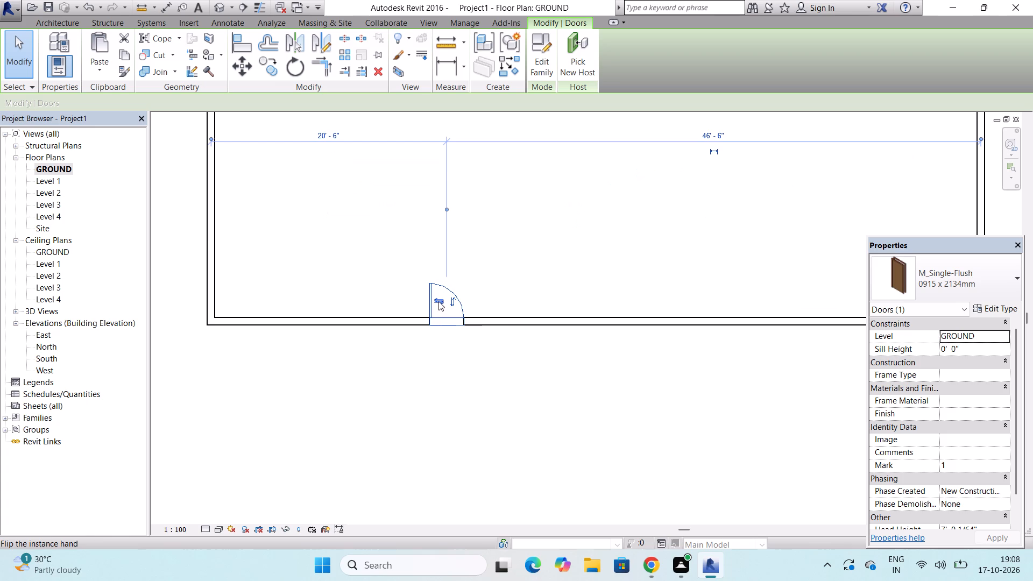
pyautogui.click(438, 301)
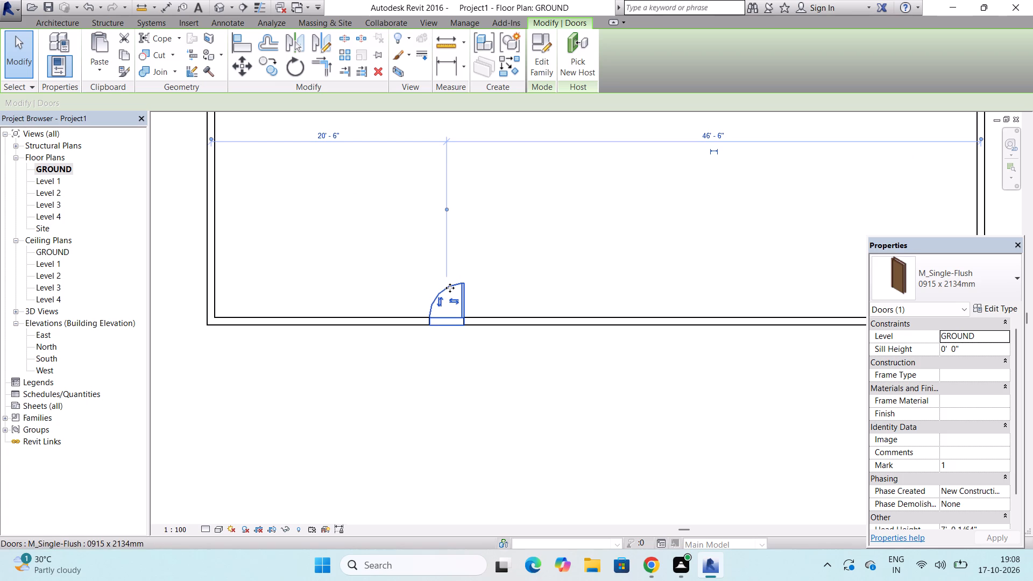
# Move the west door east to 48' 6" from the west wall and 18' 6" from the interior north-south wall.
pyautogui.moveTo(450, 288); pyautogui.dragTo(614, 290)
pyautogui.scroll(-7, 614, 290)
pyautogui.scroll(5, 619, 292)
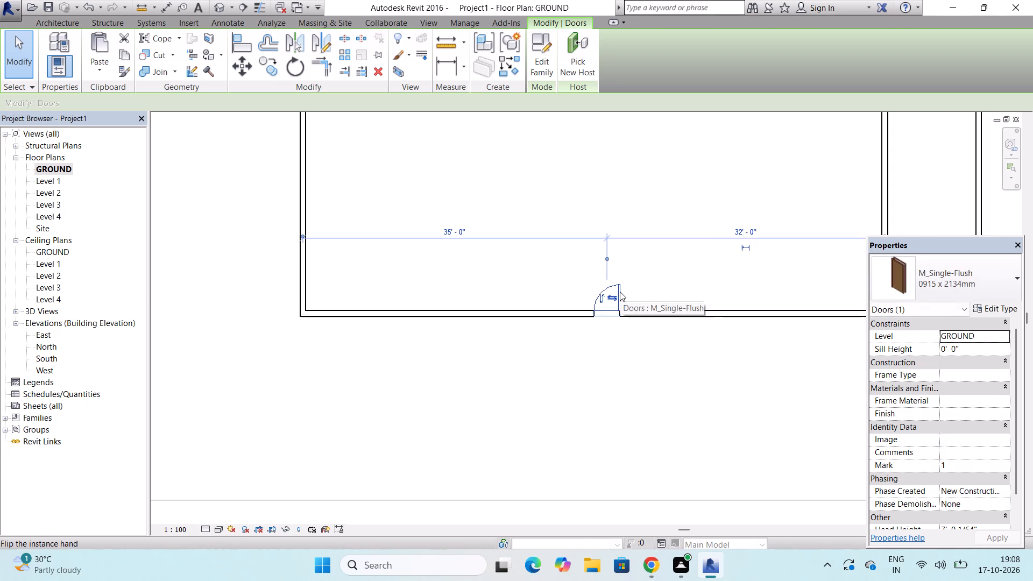
pyautogui.scroll(-2, 617, 292)
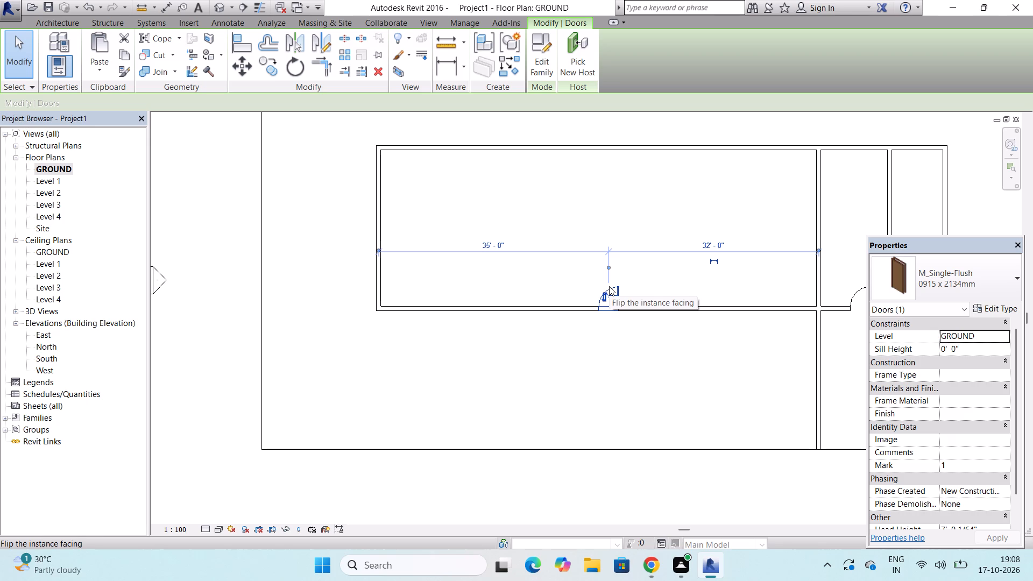
pyautogui.moveTo(614, 287); pyautogui.dragTo(742, 295)
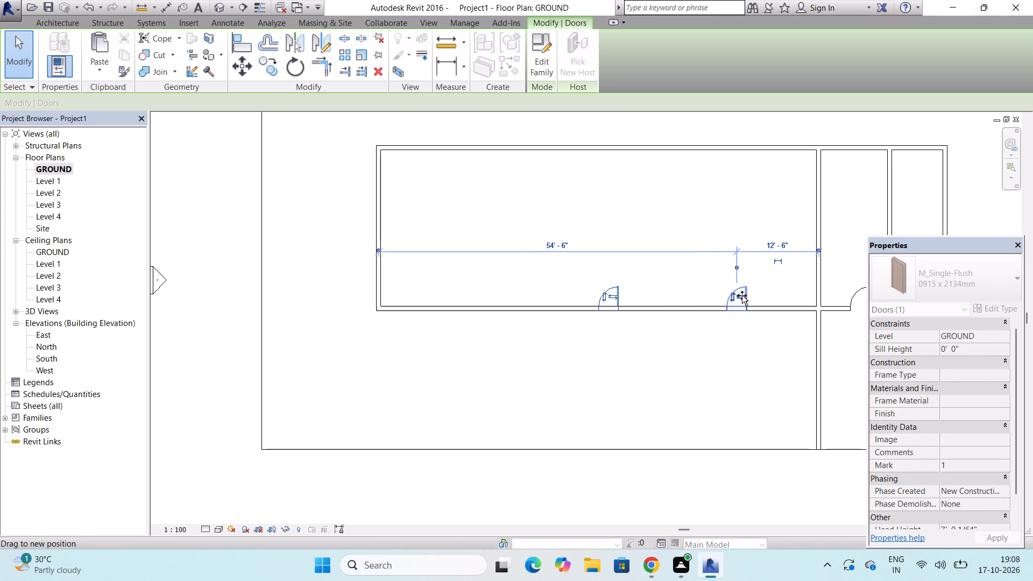
pyautogui.moveTo(742, 295); pyautogui.dragTo(712, 296)
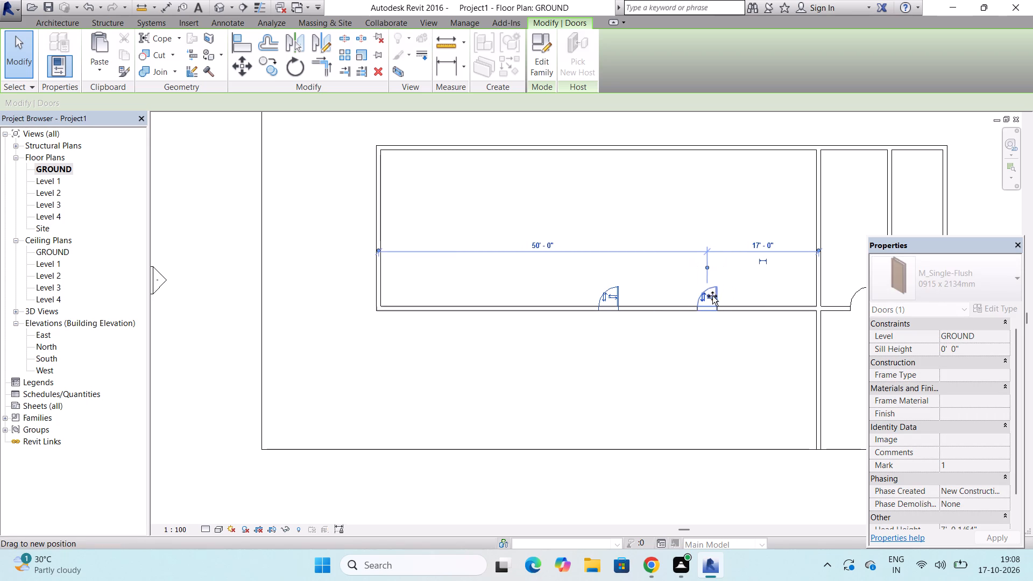
pyautogui.moveTo(712, 296); pyautogui.dragTo(702, 296)
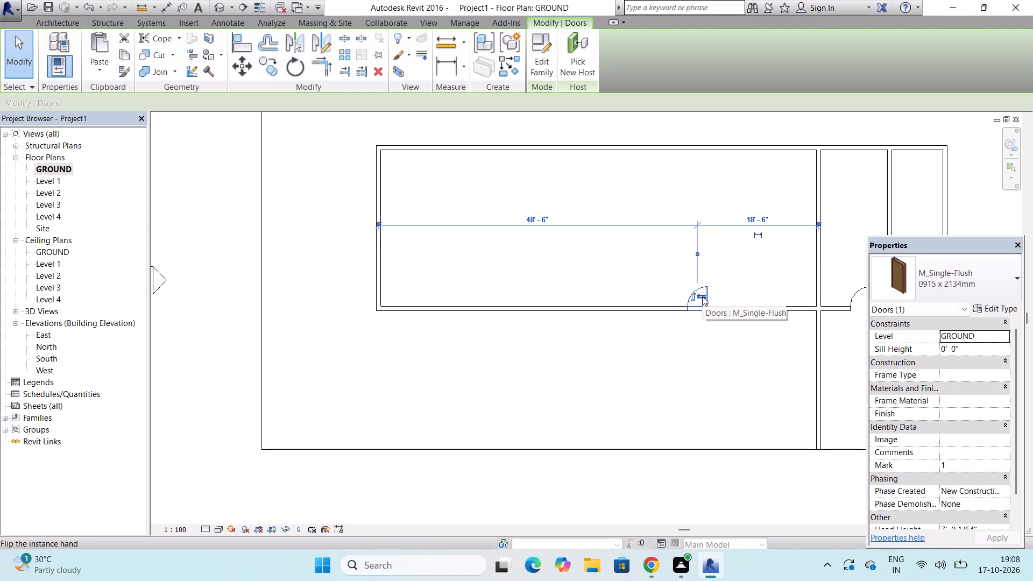
pyautogui.press('Escape')
pyautogui.press('Escape')
pyautogui.press('Escape')
pyautogui.press('Escape')
pyautogui.press('Escape')
pyautogui.press('Escape')
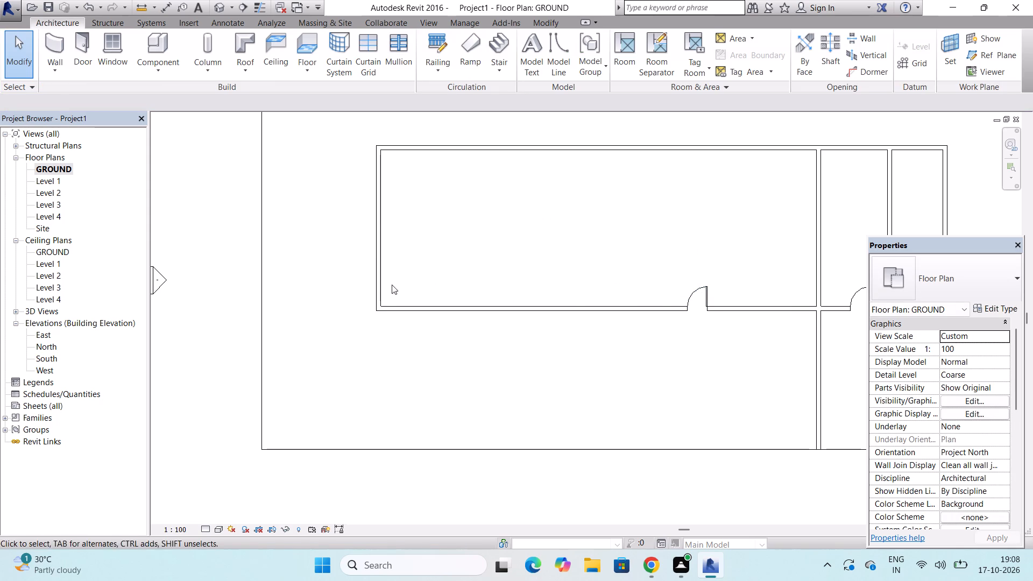
pyautogui.press('Escape')
pyautogui.press('Escape')
# Move the west wall east to 34' 0" from the interior north-south wall.
pyautogui.click(380, 263)
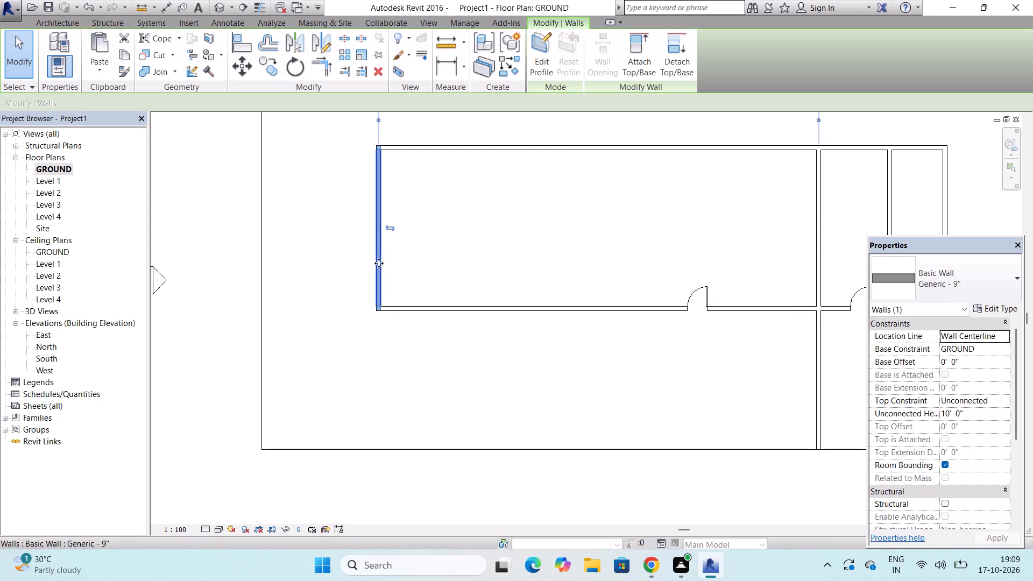
pyautogui.moveTo(379, 258); pyautogui.dragTo(558, 272)
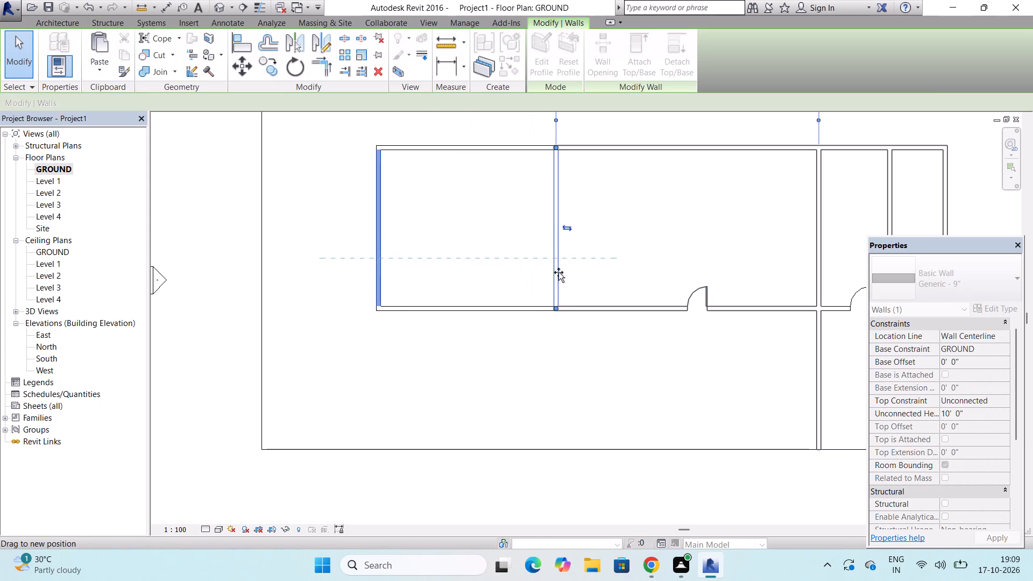
pyautogui.moveTo(558, 272); pyautogui.dragTo(574, 272)
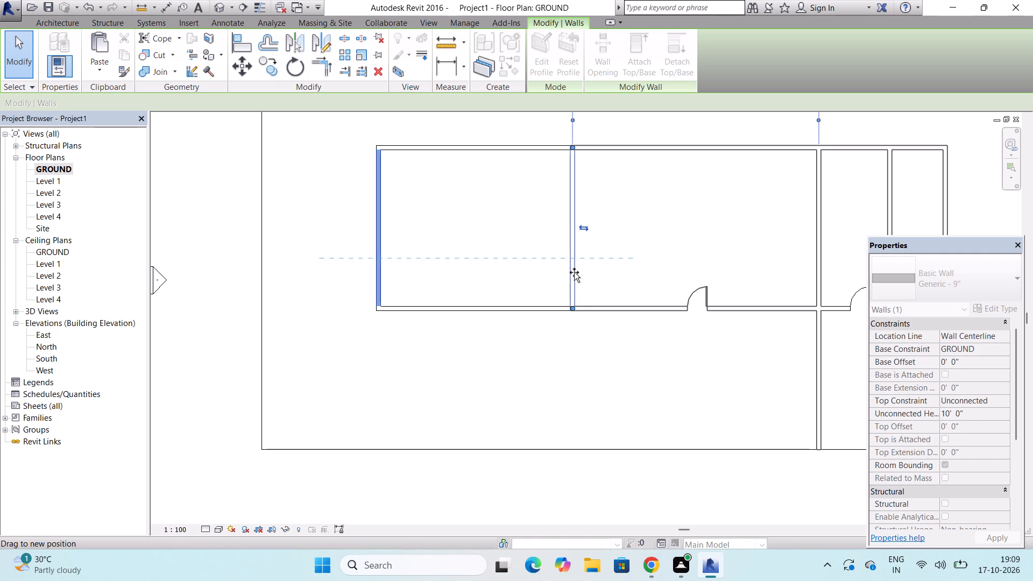
pyautogui.moveTo(574, 272); pyautogui.dragTo(596, 276)
# Dismiss the notification card covering the ground-floor plan and deselect the west wall.
pyautogui.click(706, 134)
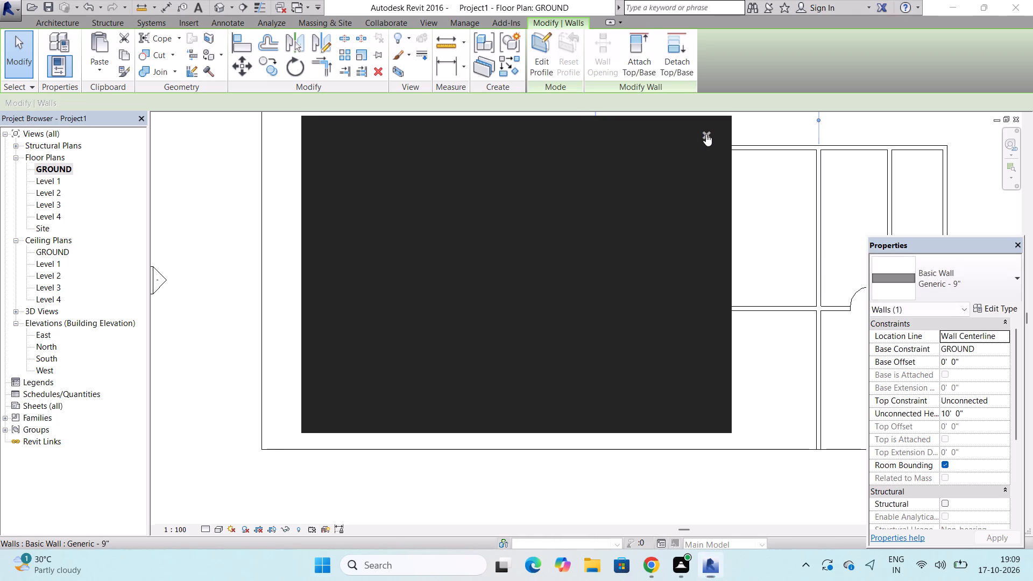
pyautogui.scroll(-3, 381, 336)
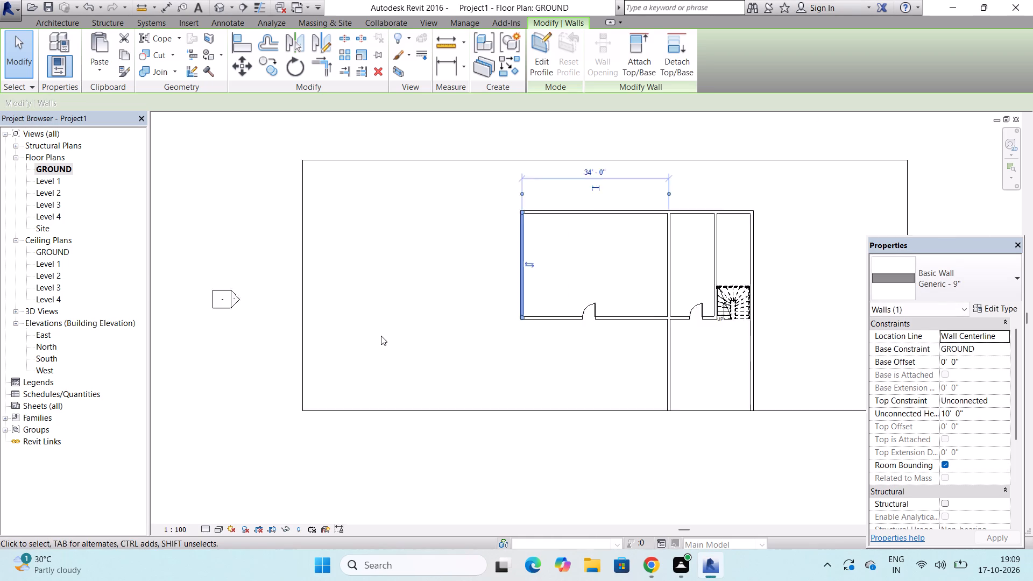
pyautogui.scroll(-3, 381, 336)
pyautogui.press('Escape')
pyautogui.press('Escape')
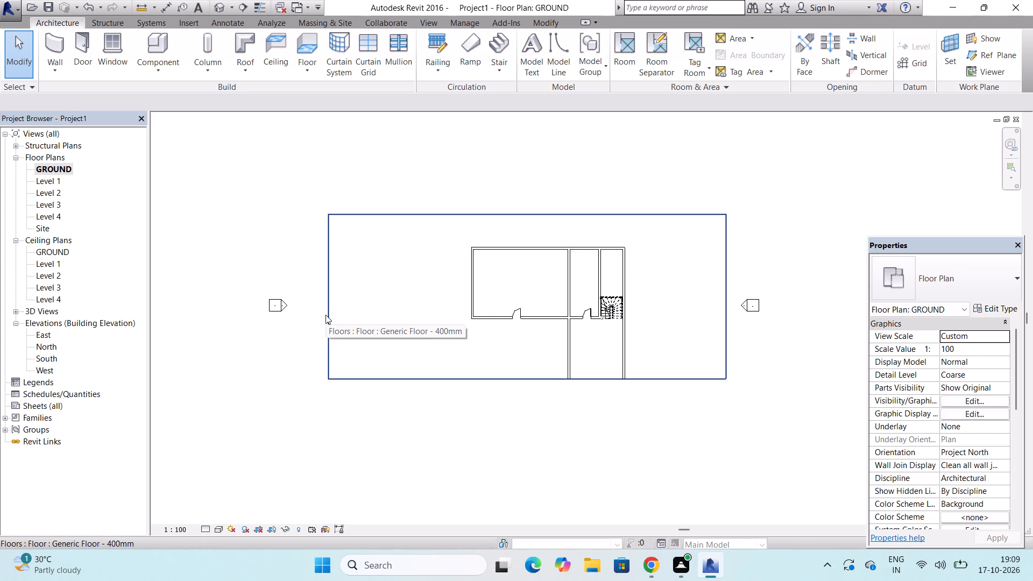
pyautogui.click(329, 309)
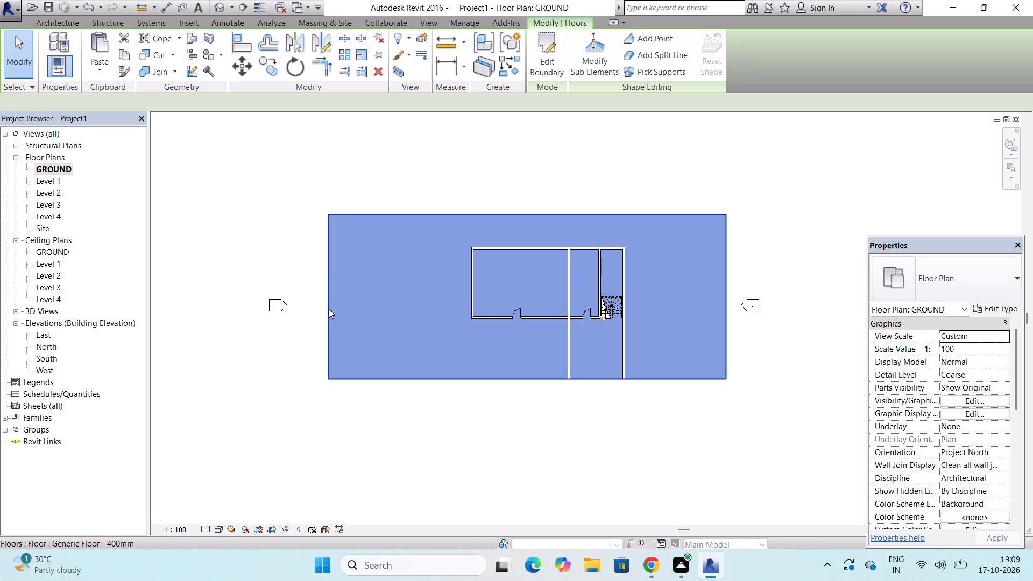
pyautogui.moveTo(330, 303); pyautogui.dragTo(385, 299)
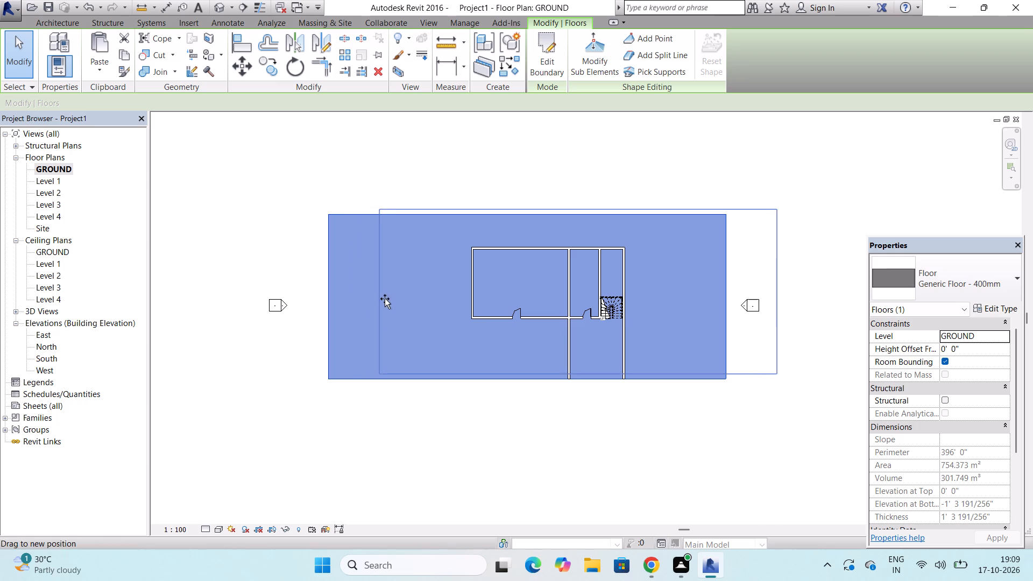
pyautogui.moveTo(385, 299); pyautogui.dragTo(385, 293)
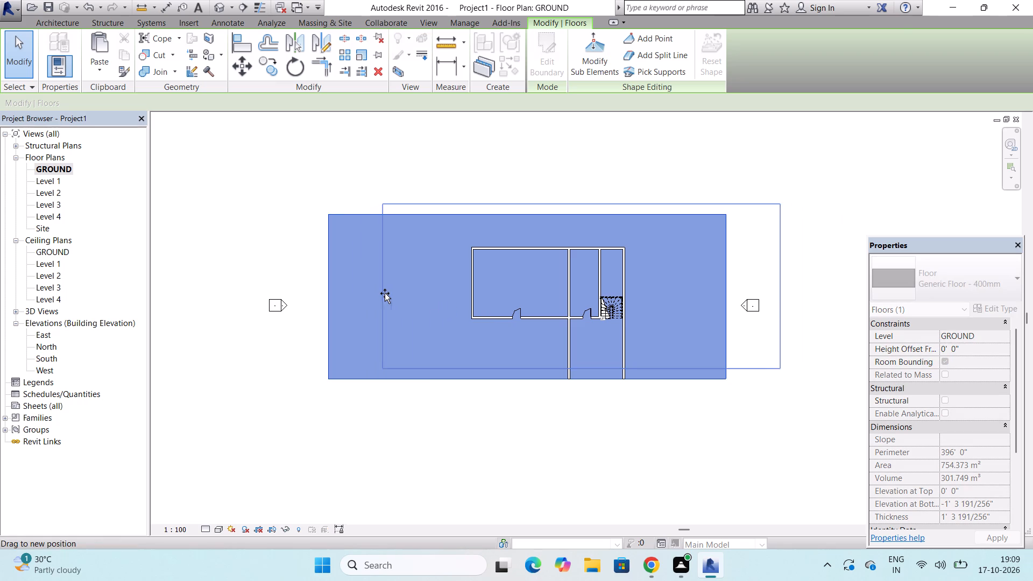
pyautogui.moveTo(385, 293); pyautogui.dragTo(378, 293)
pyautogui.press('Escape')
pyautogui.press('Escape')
# Open the ground-floor slab's boundary for editing and move its west edge east to 12' 0" from the west wall.
pyautogui.doubleClick(328, 311)
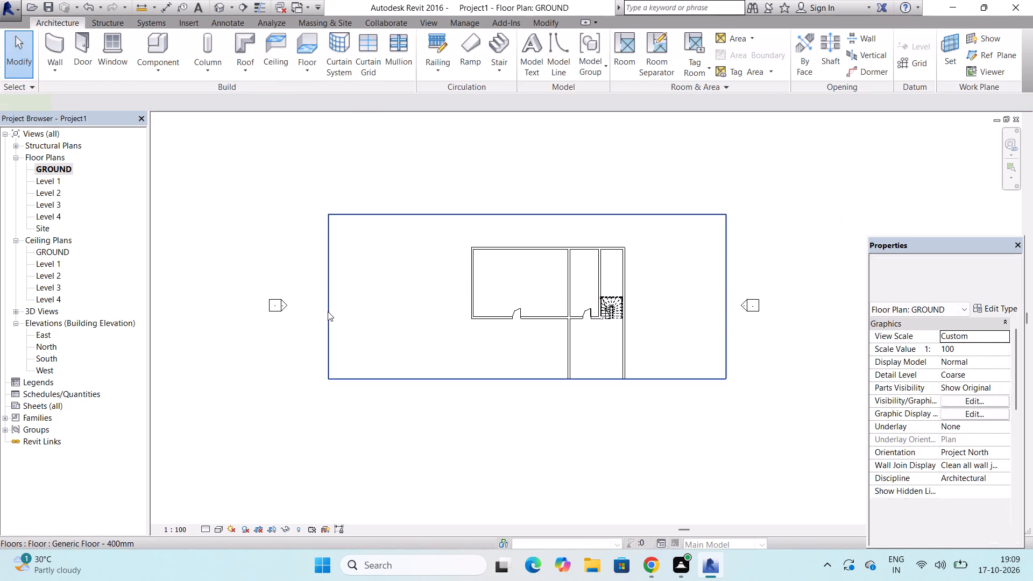
pyautogui.moveTo(329, 308); pyautogui.dragTo(397, 307)
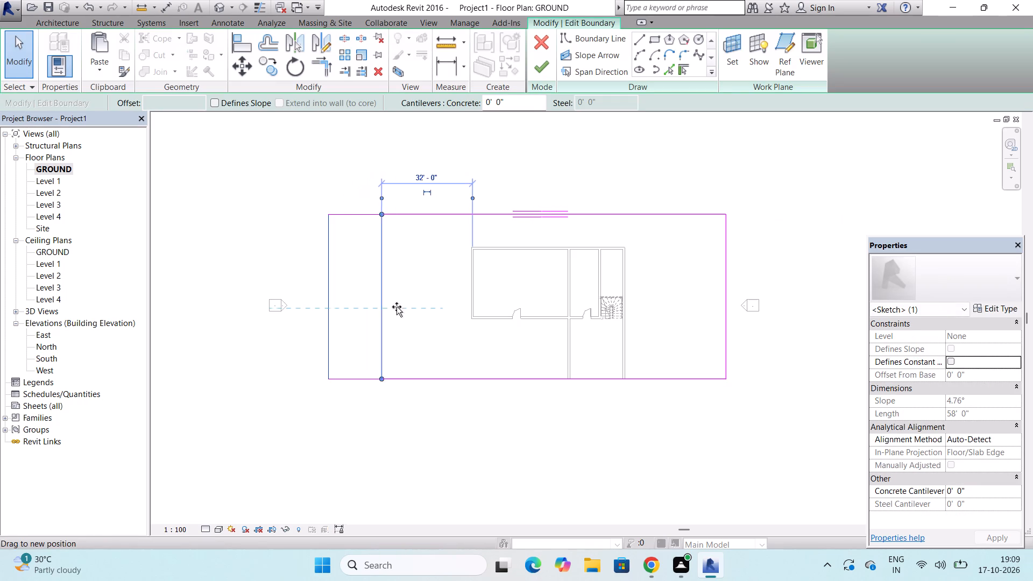
pyautogui.moveTo(397, 307); pyautogui.dragTo(457, 312)
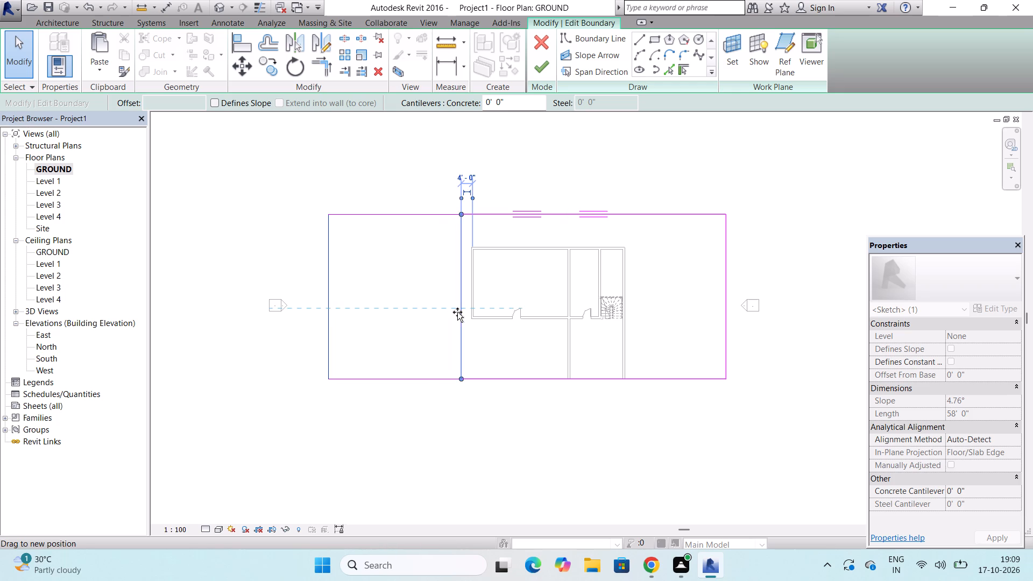
pyautogui.moveTo(457, 312); pyautogui.dragTo(444, 311)
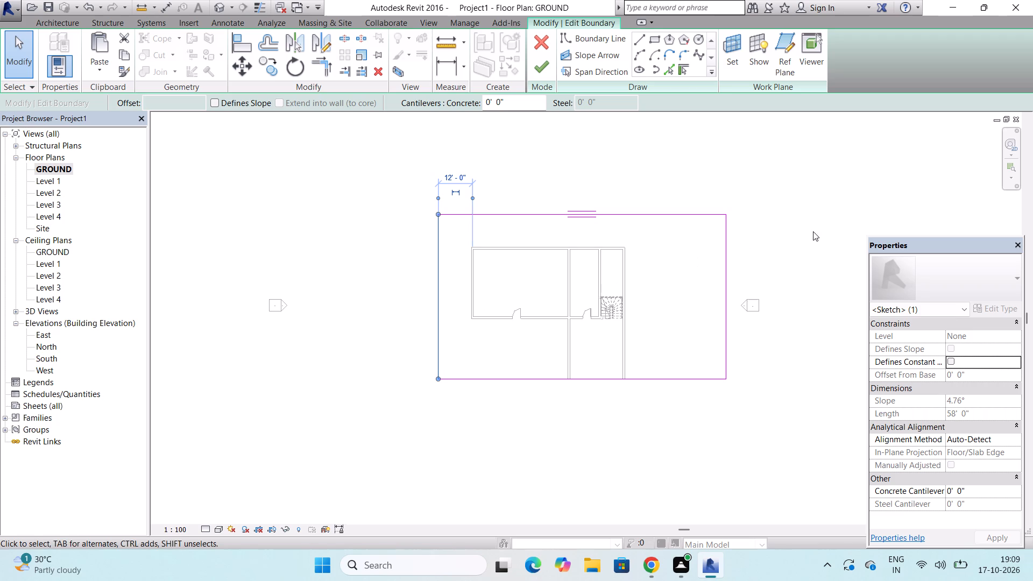
pyautogui.press('Escape')
pyautogui.press('Escape')
pyautogui.press('Escape')
pyautogui.press('Escape')
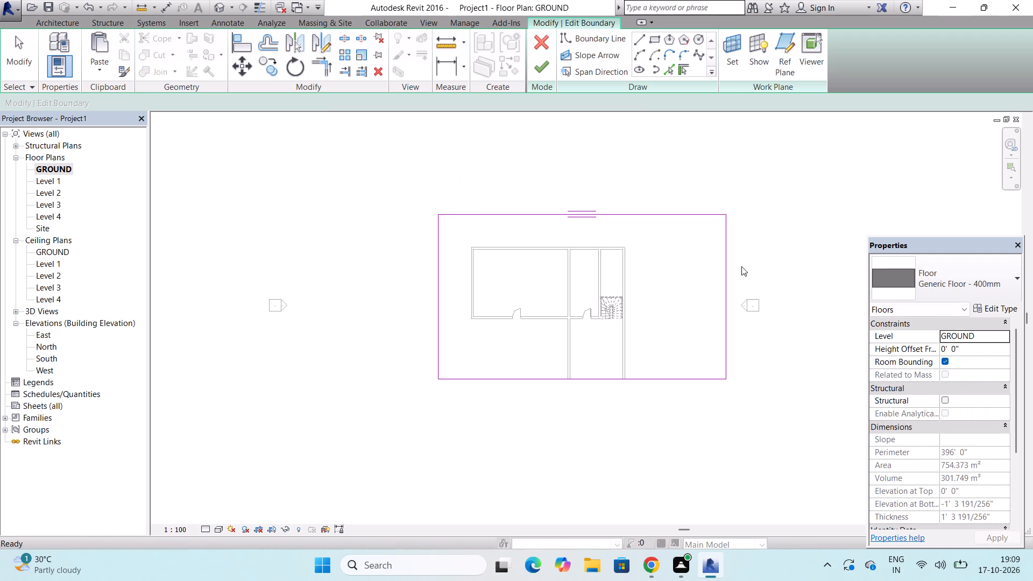
pyautogui.press('Escape')
pyautogui.press('Escape')
# Move the slab boundary's east edge west onto the outer face of the east wall.
pyautogui.click(726, 276)
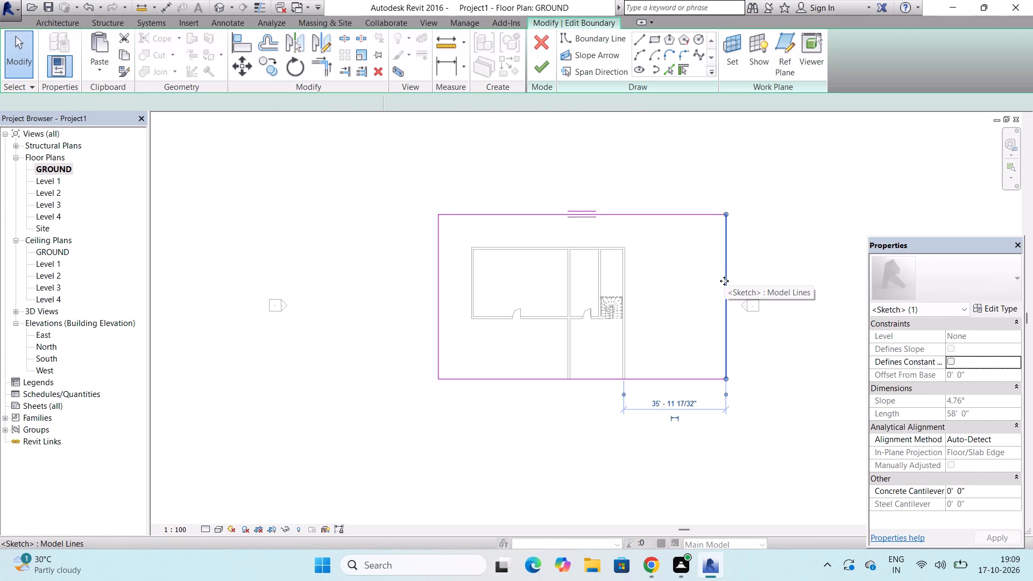
pyautogui.moveTo(724, 281); pyautogui.dragTo(642, 284)
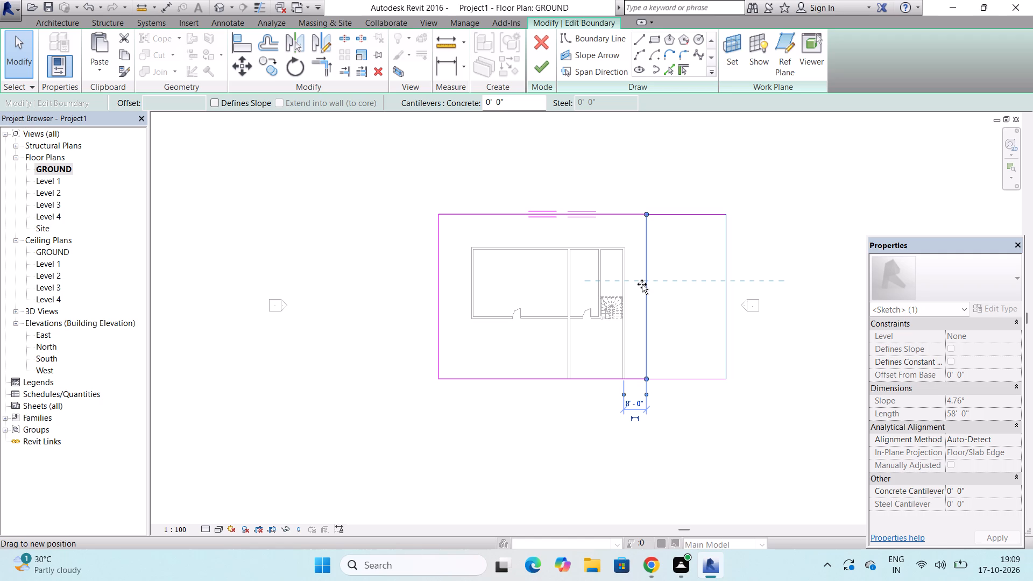
pyautogui.moveTo(642, 284); pyautogui.dragTo(689, 279)
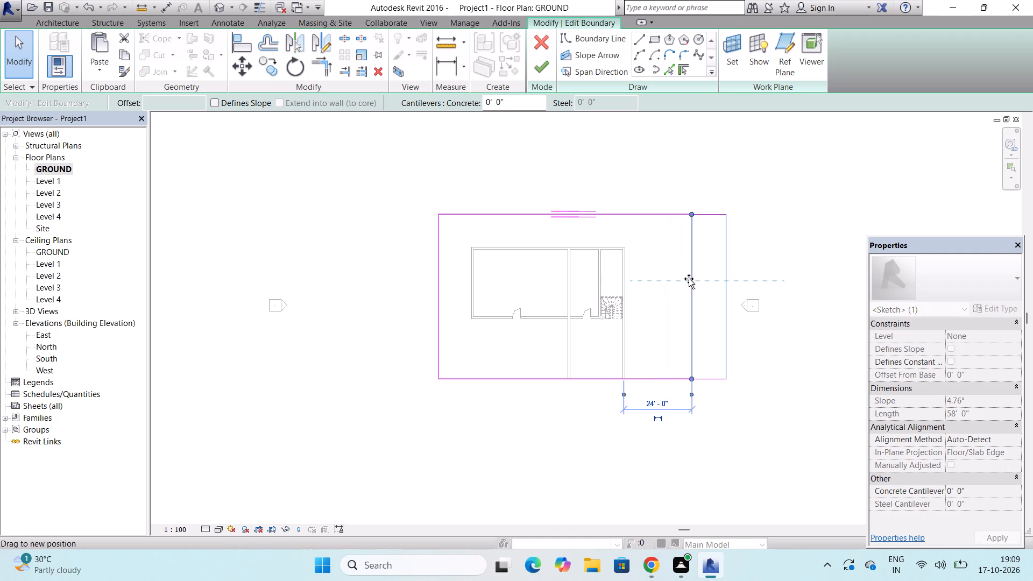
pyautogui.moveTo(689, 279); pyautogui.dragTo(673, 281)
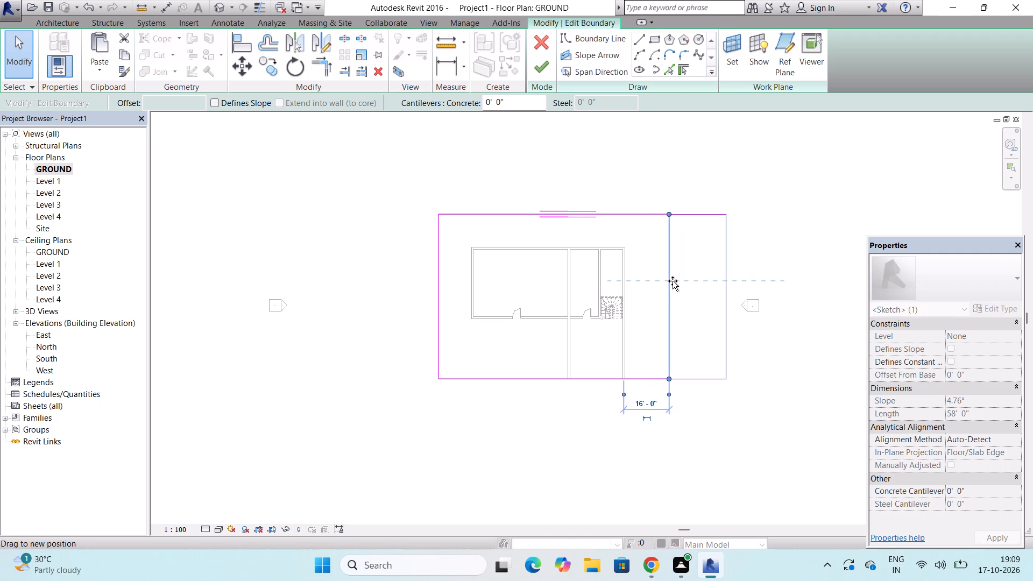
pyautogui.moveTo(673, 281); pyautogui.dragTo(624, 292)
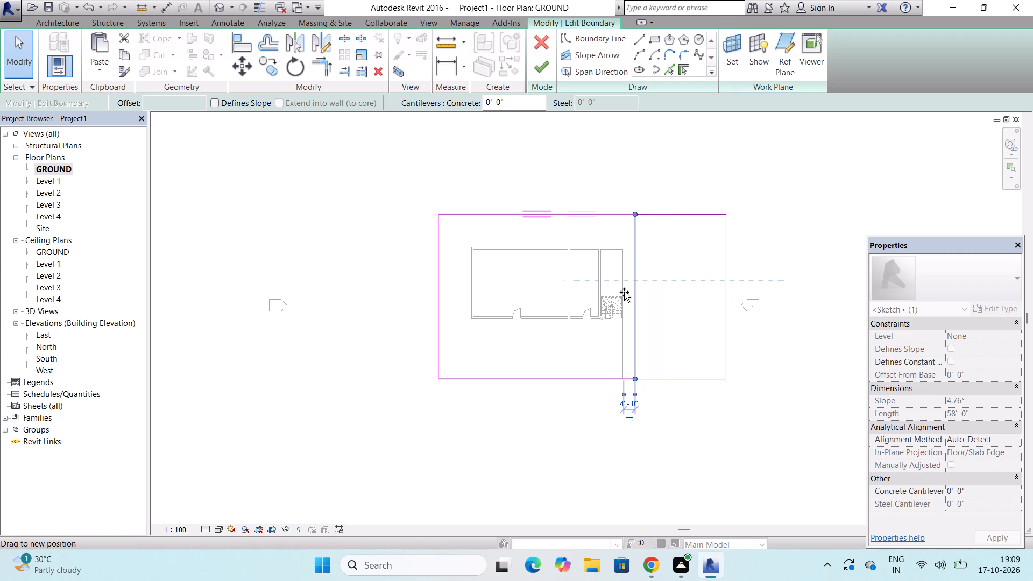
pyautogui.moveTo(624, 292); pyautogui.dragTo(623, 292)
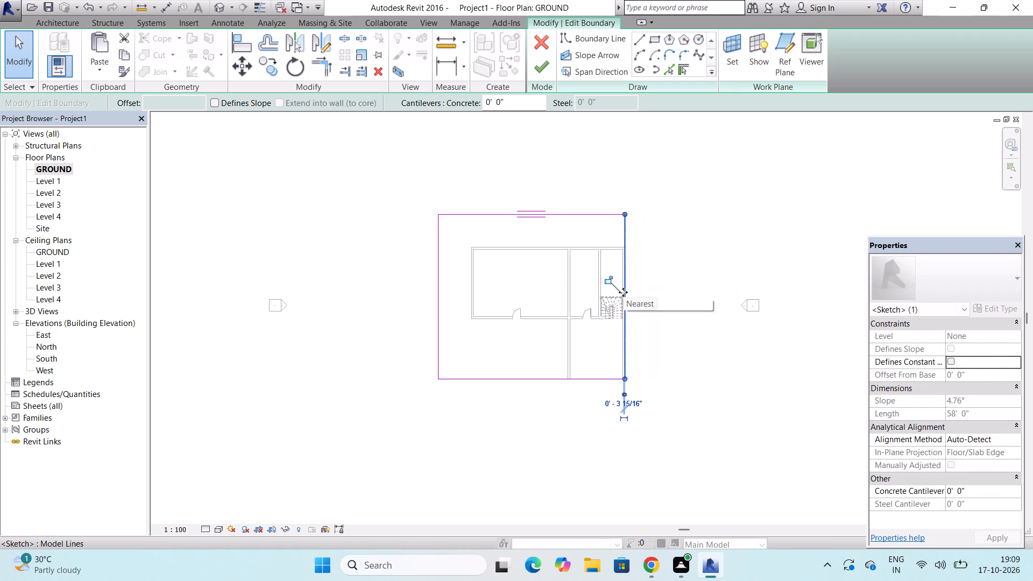
# Move the slab boundary's north edge south onto the outer face of the north wall.
pyautogui.click(568, 216)
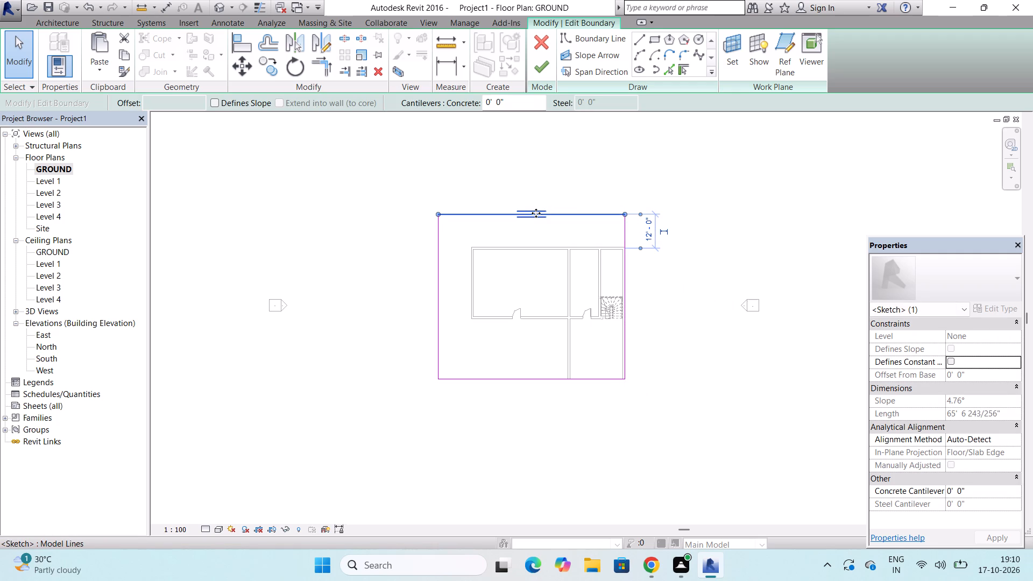
pyautogui.moveTo(536, 213); pyautogui.dragTo(540, 231)
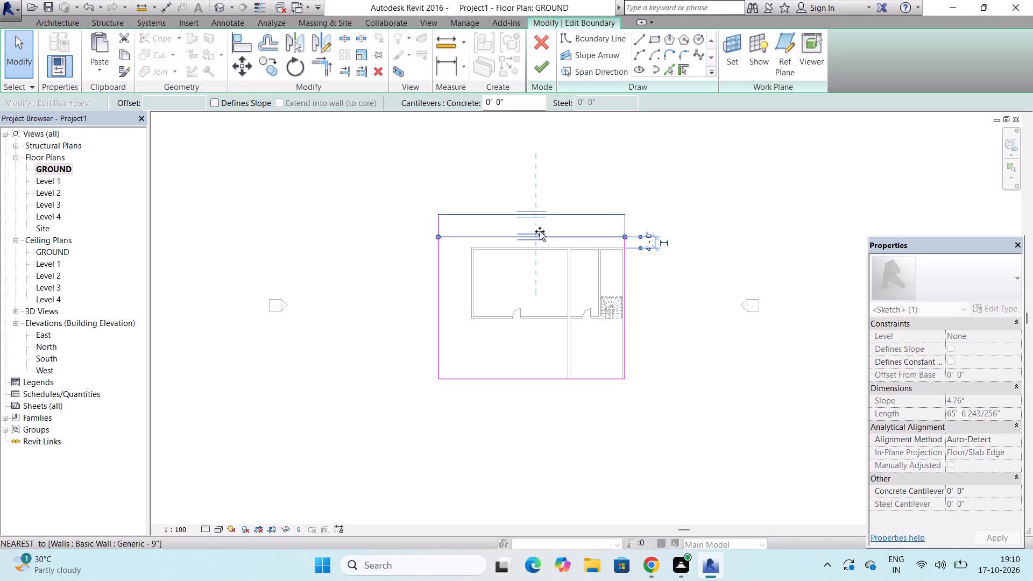
pyautogui.moveTo(540, 231); pyautogui.dragTo(540, 228)
pyautogui.scroll(8, 540, 246)
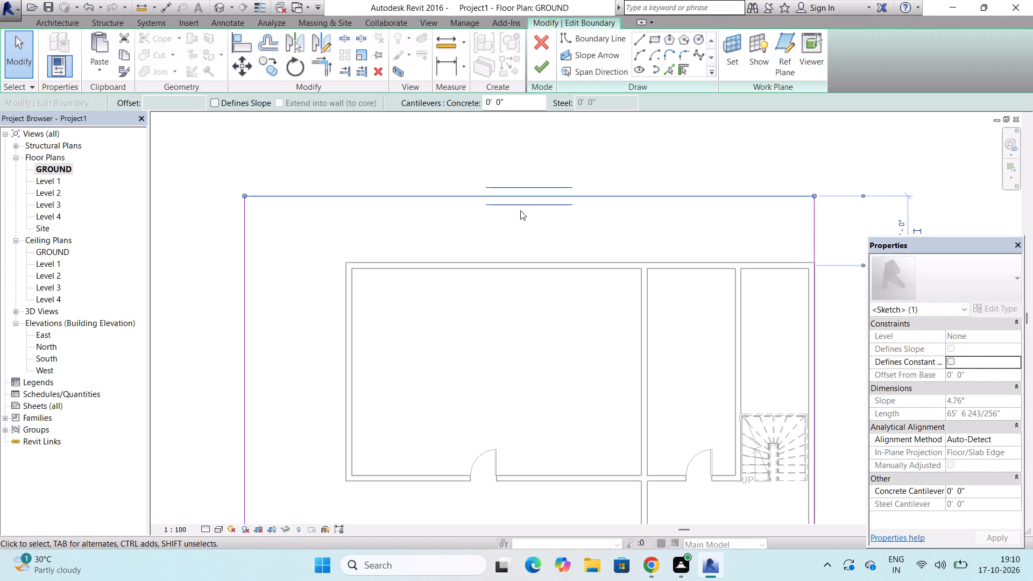
pyautogui.moveTo(529, 196); pyautogui.dragTo(525, 221)
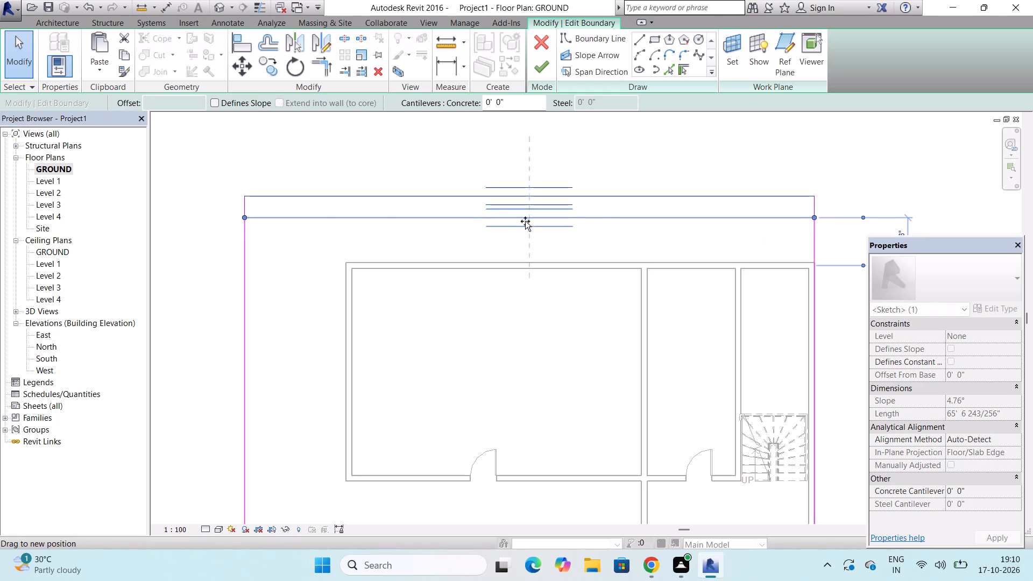
pyautogui.moveTo(525, 221); pyautogui.dragTo(524, 257)
pyautogui.scroll(-4, 512, 173)
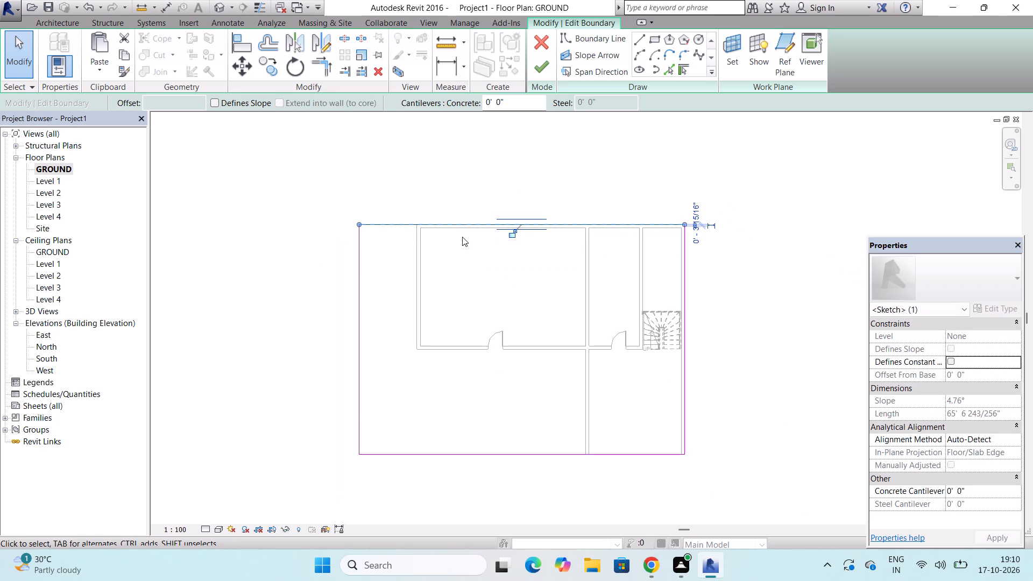
# Move the slab boundary's west edge onto the west wall's outer face, dismiss the notification card, and finish the boundary edit.
pyautogui.click(358, 296)
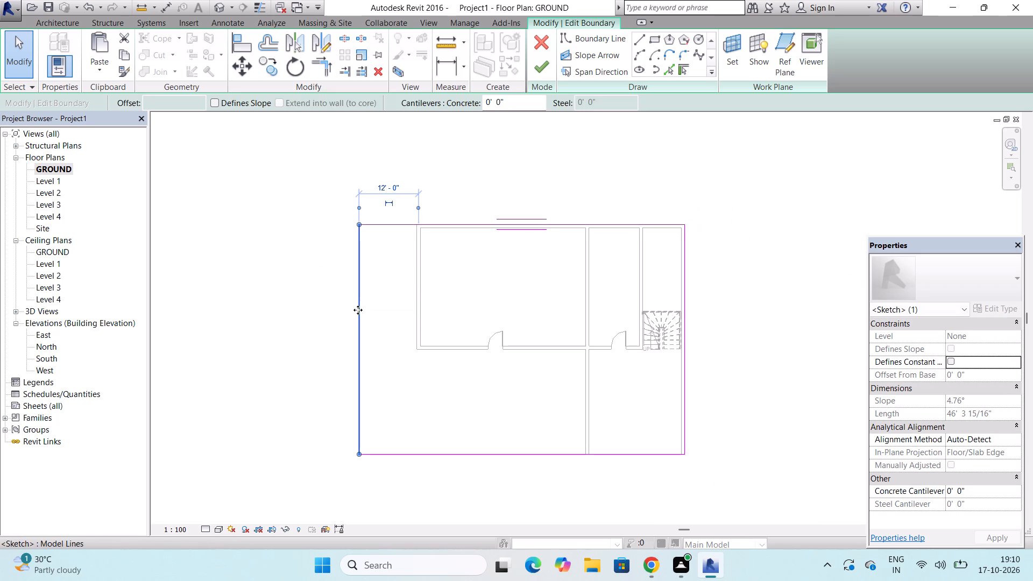
pyautogui.moveTo(358, 310); pyautogui.dragTo(411, 306)
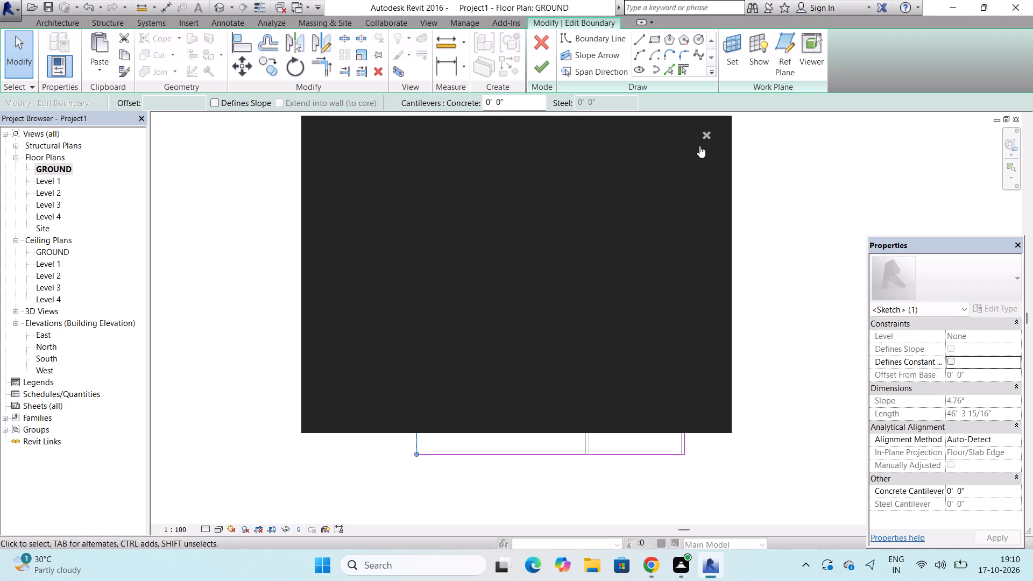
pyautogui.click(707, 133)
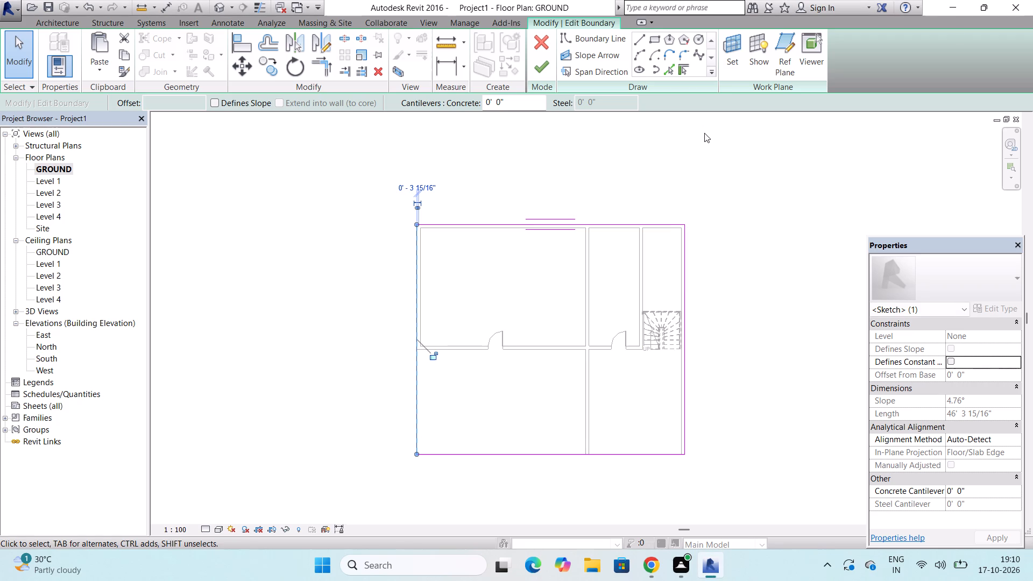
pyautogui.press('Escape')
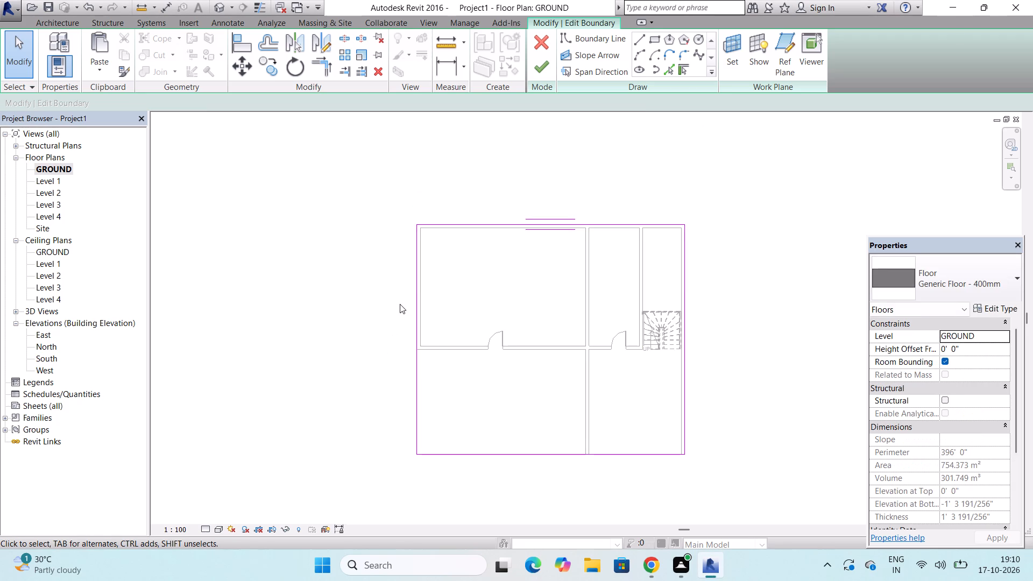
pyautogui.scroll(-2, 401, 301)
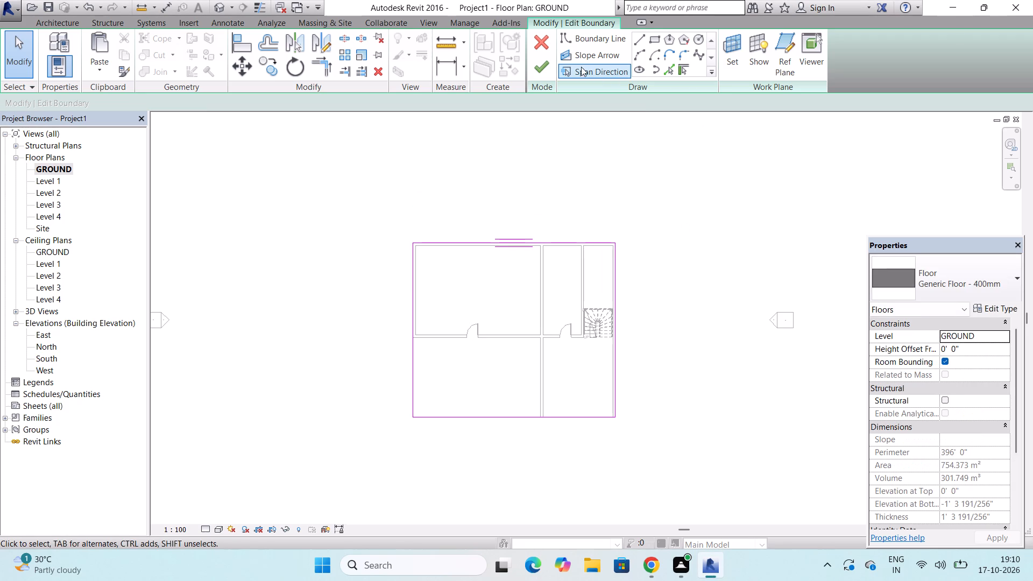
pyautogui.click(542, 66)
pyautogui.press('Escape')
pyautogui.press('Escape')
pyautogui.press('Escape')
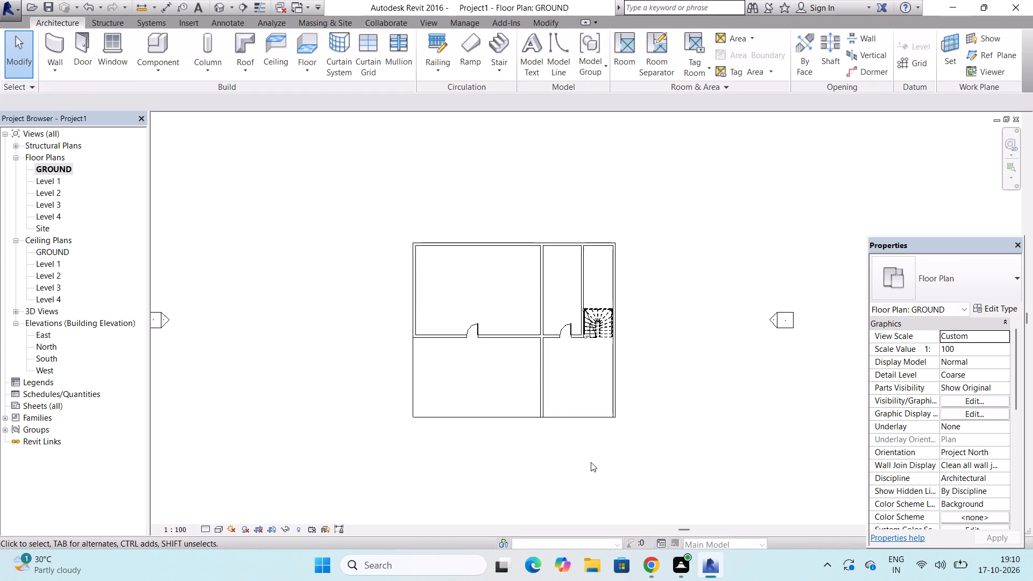
# Shorten the long interior north-south wall from its south end to a length of 30' 6".
pyautogui.scroll(2, 540, 388)
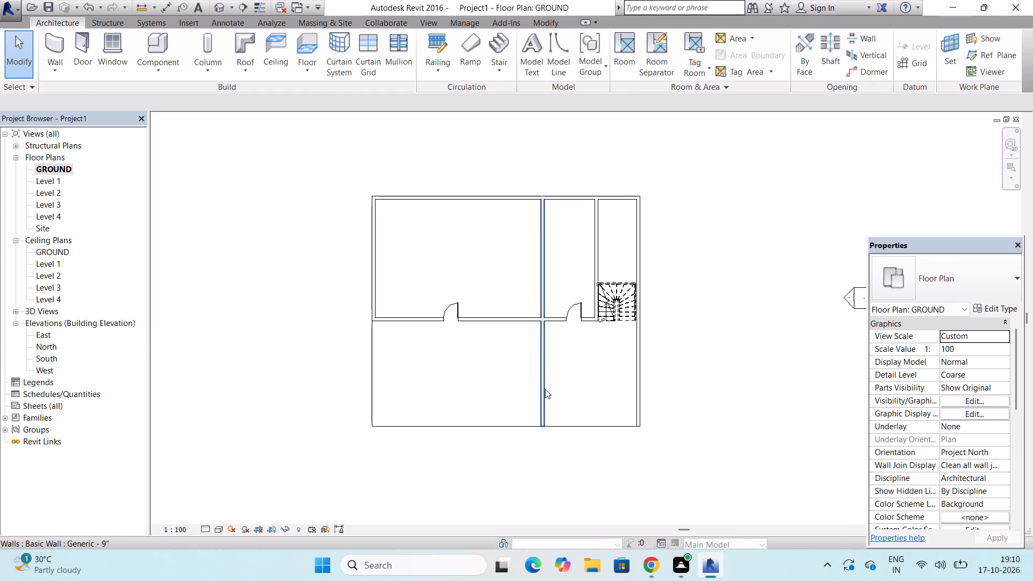
pyautogui.click(545, 389)
pyautogui.moveTo(542, 423); pyautogui.dragTo(543, 365)
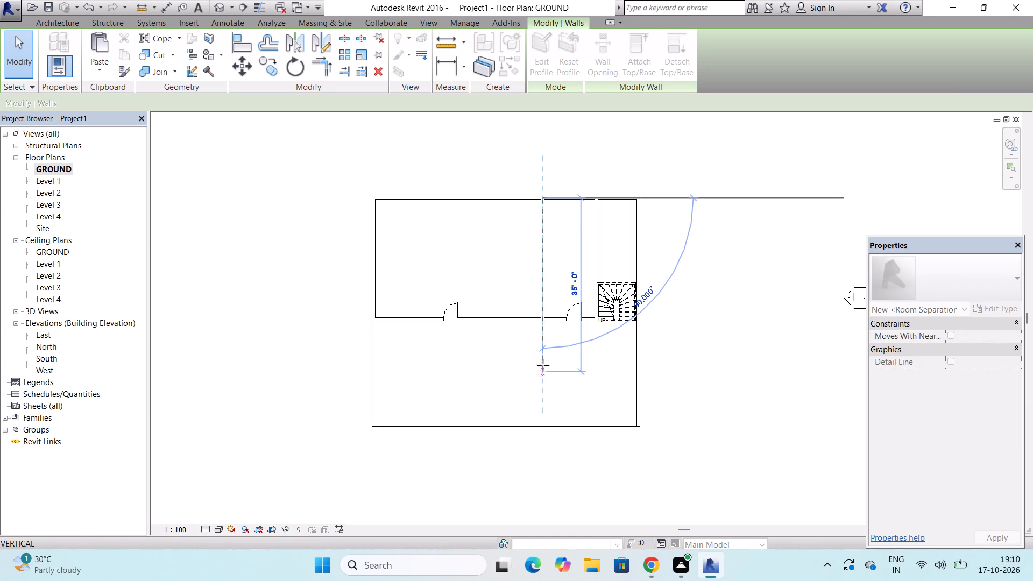
pyautogui.moveTo(543, 365); pyautogui.dragTo(541, 349)
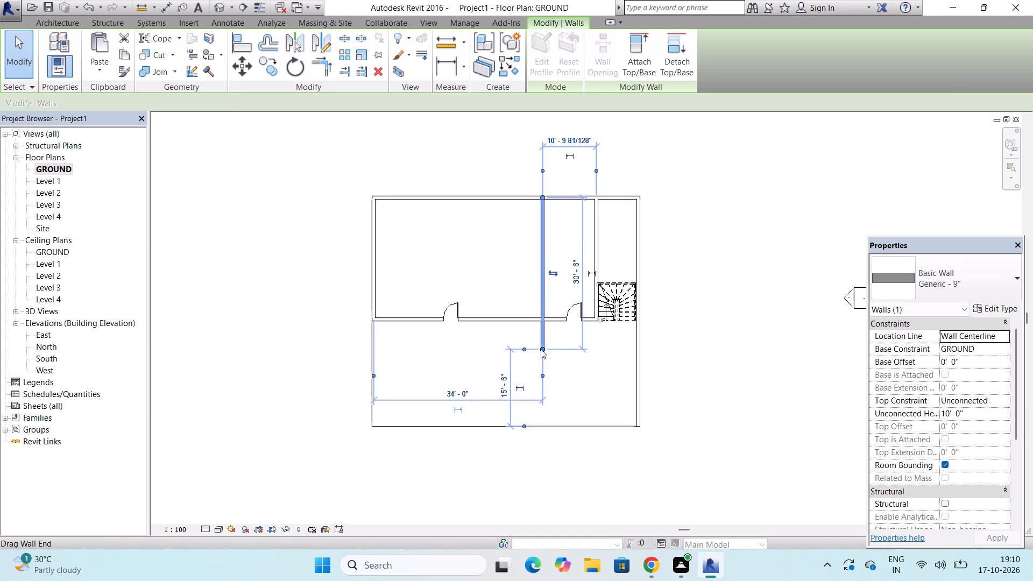
# Shorten the east wall from its south end to 30' 6", level with the end of the interior north-south wall.
pyautogui.click(638, 380)
pyautogui.scroll(2, 638, 391)
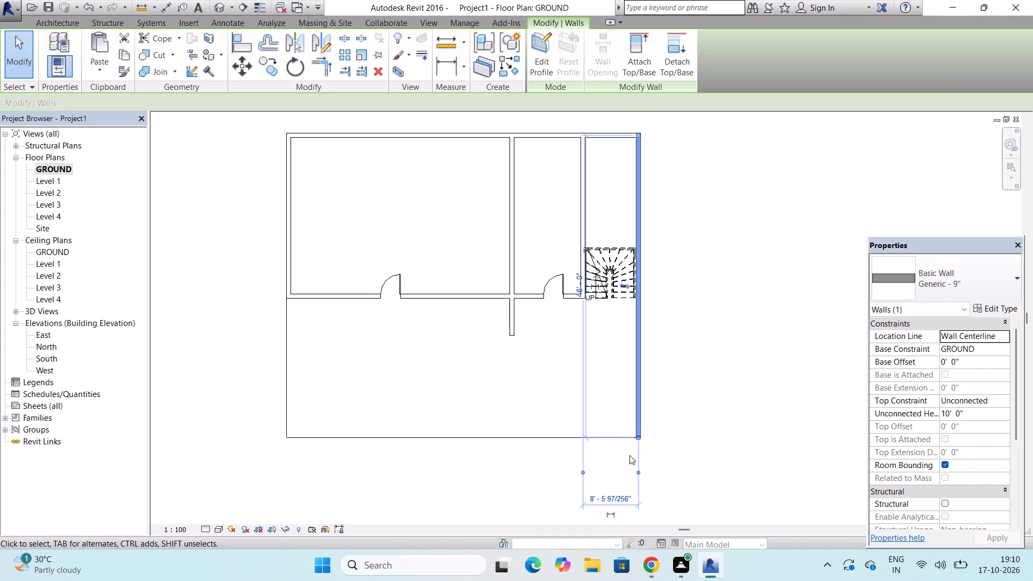
pyautogui.moveTo(637, 436); pyautogui.dragTo(631, 335)
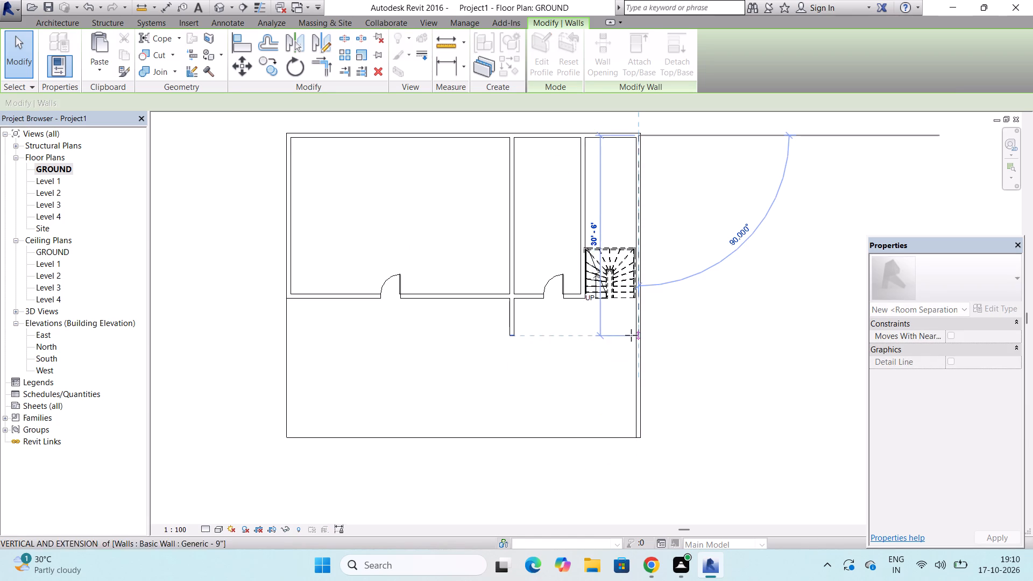
pyautogui.moveTo(631, 335); pyautogui.dragTo(636, 345)
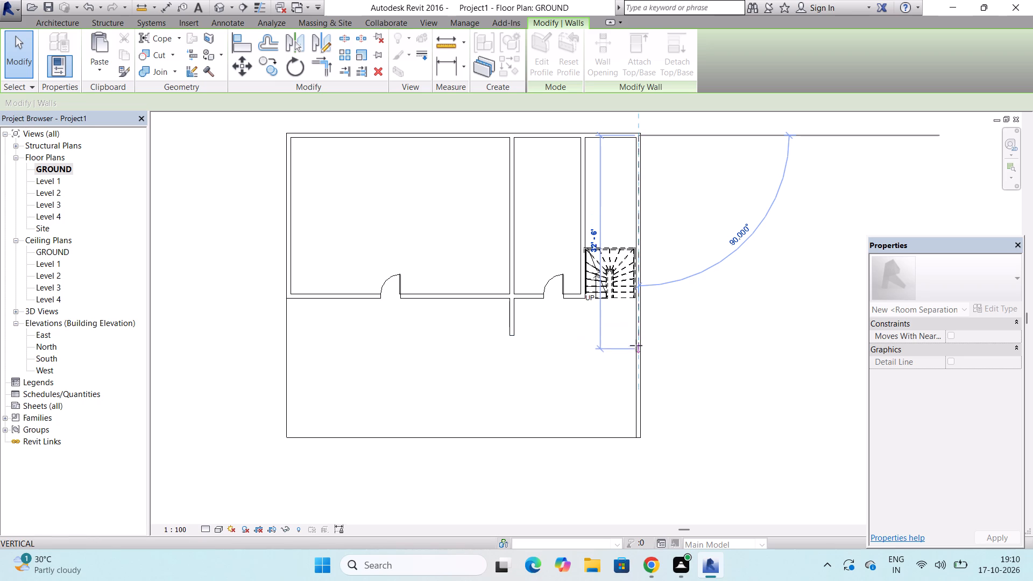
pyautogui.moveTo(636, 345); pyautogui.dragTo(634, 325)
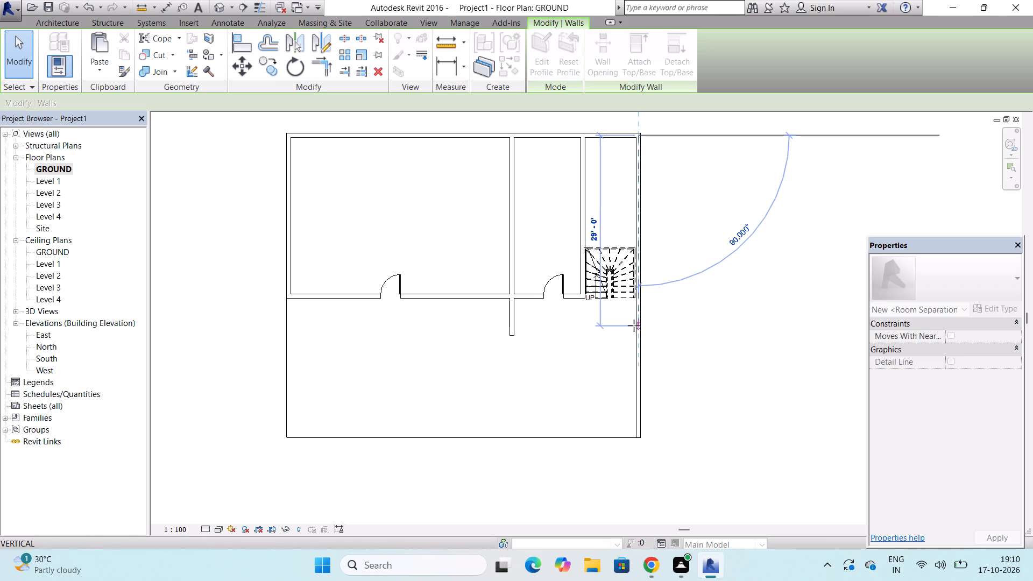
pyautogui.moveTo(634, 325); pyautogui.dragTo(633, 332)
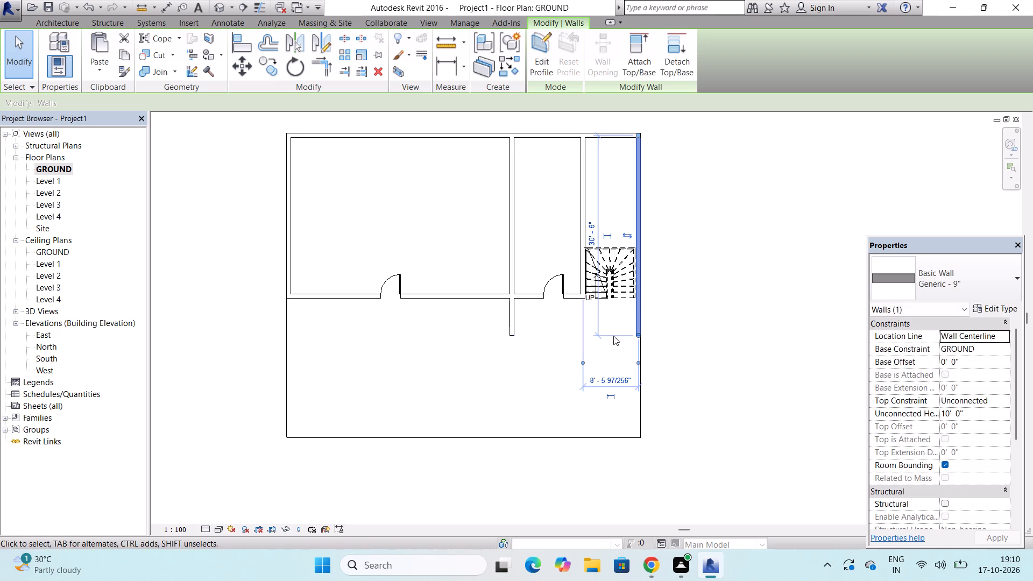
pyautogui.press('Escape')
pyautogui.press('Escape')
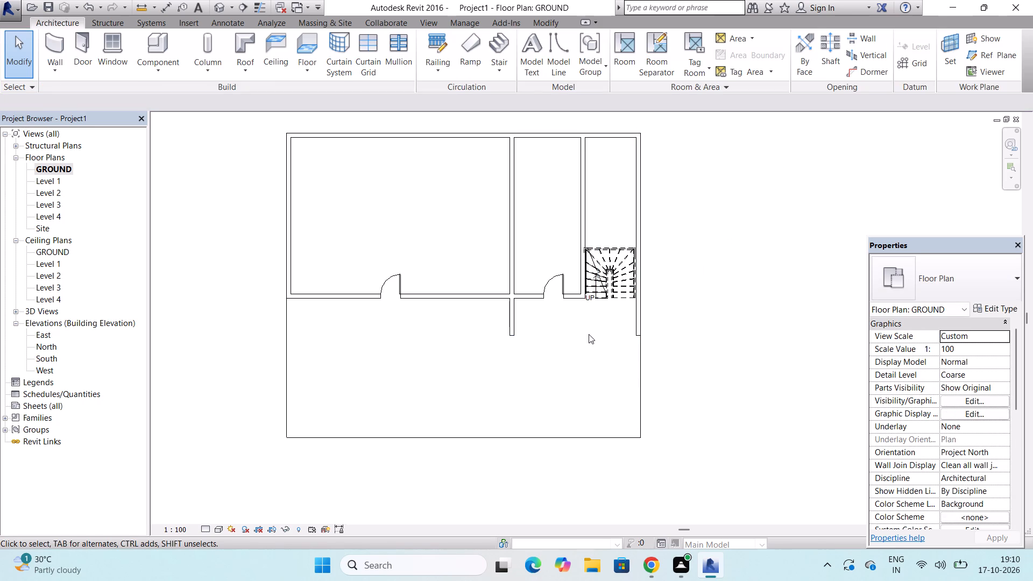
pyautogui.press('Escape')
pyautogui.press('Escape')
# Move the slab boundary's south edge north to the wall ends, 6' 0" from the east-west wall, and finish the boundary edit.
pyautogui.click(539, 435)
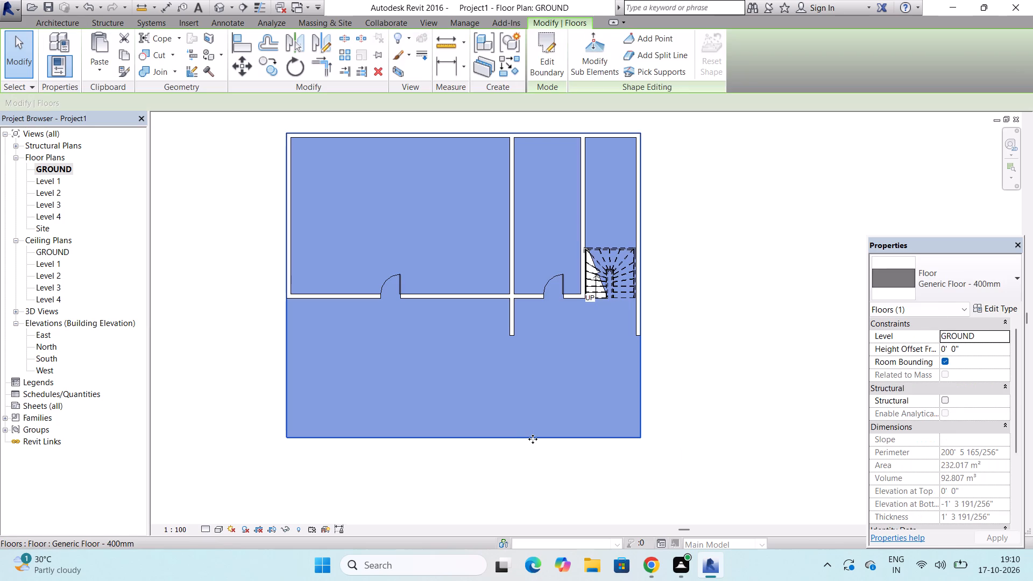
pyautogui.doubleClick(533, 439)
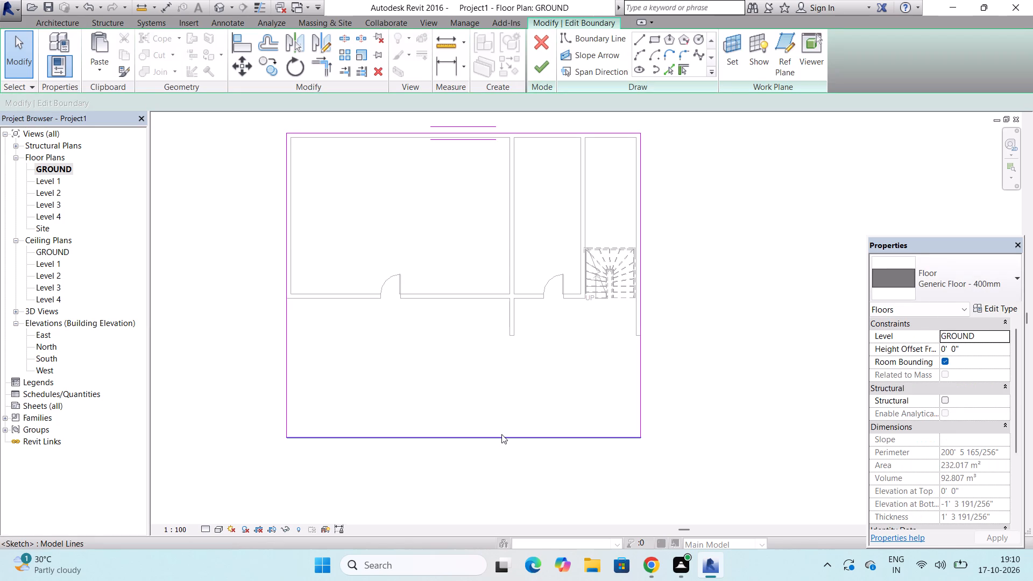
pyautogui.moveTo(501, 436); pyautogui.dragTo(503, 405)
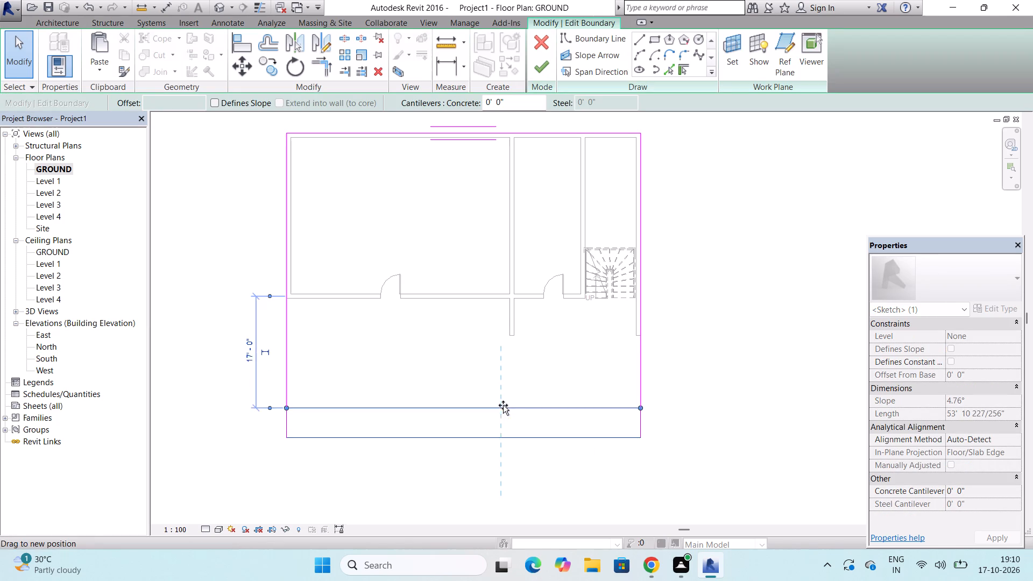
pyautogui.moveTo(503, 405); pyautogui.dragTo(507, 356)
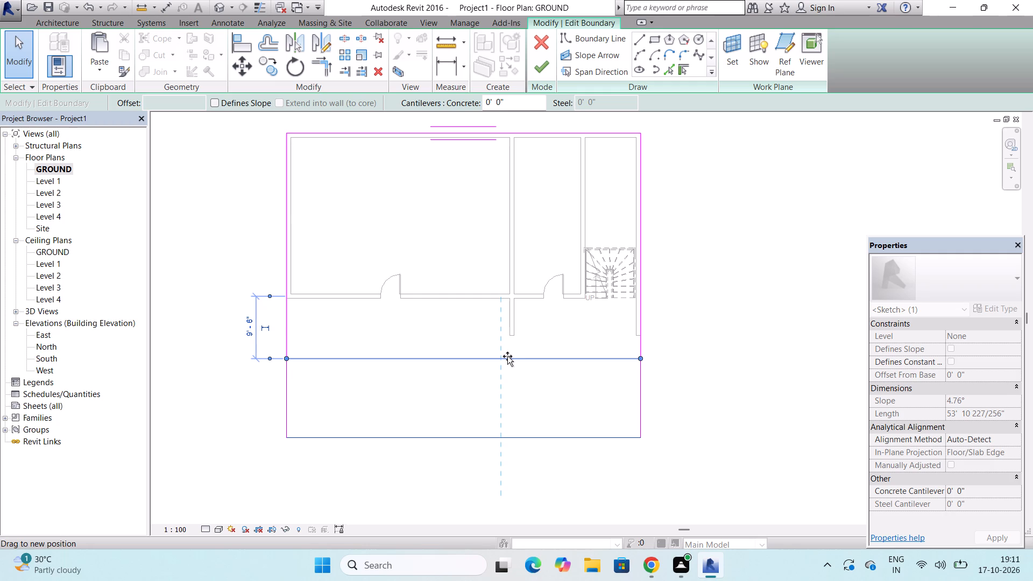
pyautogui.moveTo(507, 356); pyautogui.dragTo(507, 339)
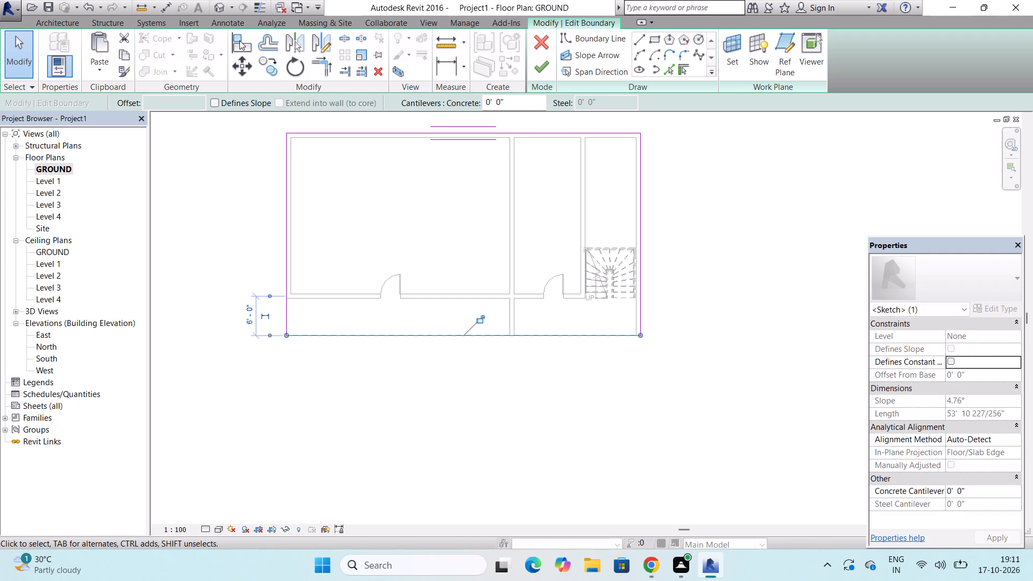
pyautogui.press('Escape')
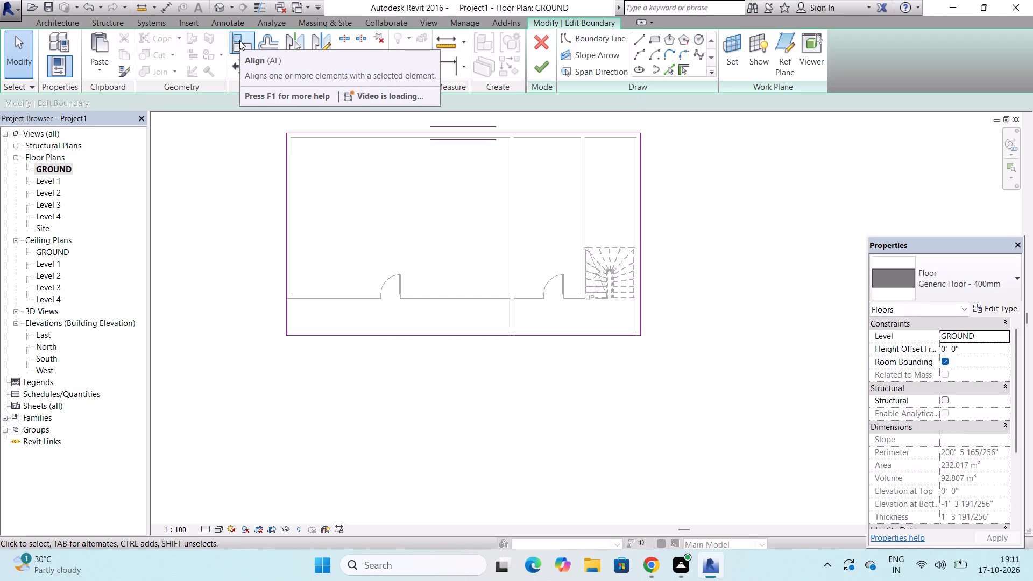
pyautogui.press('Escape')
pyautogui.press('Escape')
pyautogui.press('Escape')
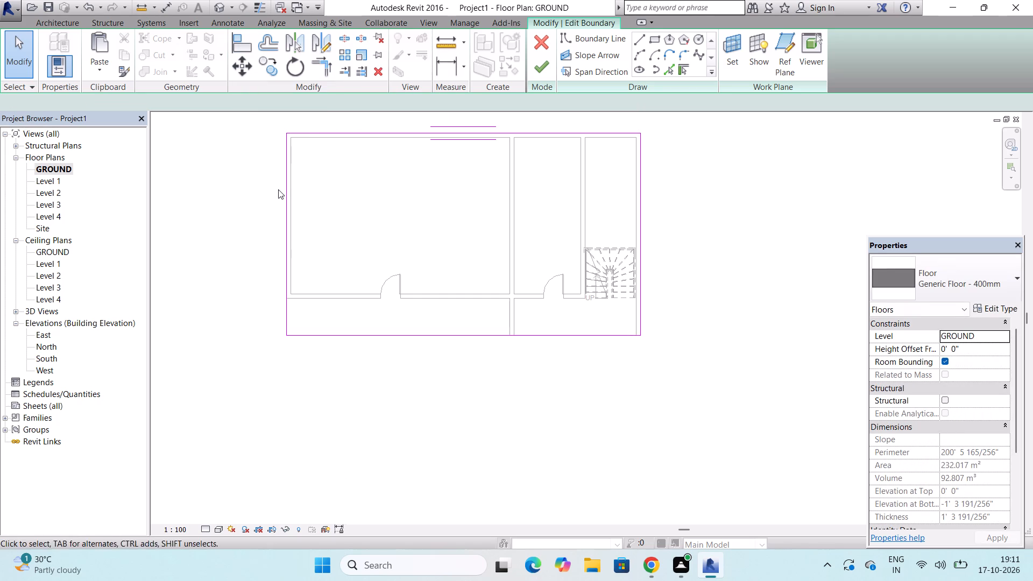
pyautogui.press('Escape')
pyautogui.press('Escape')
pyautogui.press('Escape')
pyautogui.press('Escape')
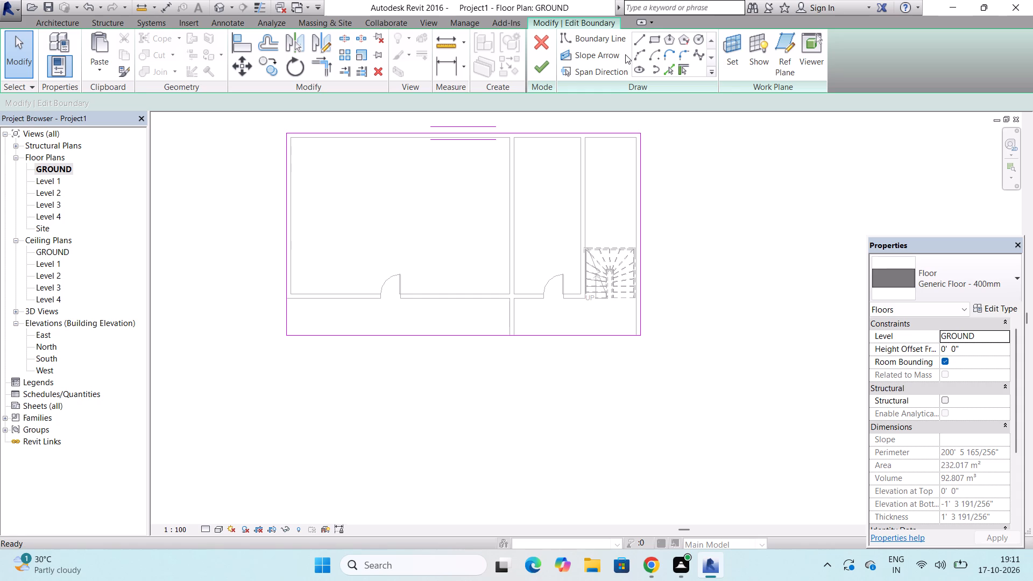
pyautogui.click(544, 69)
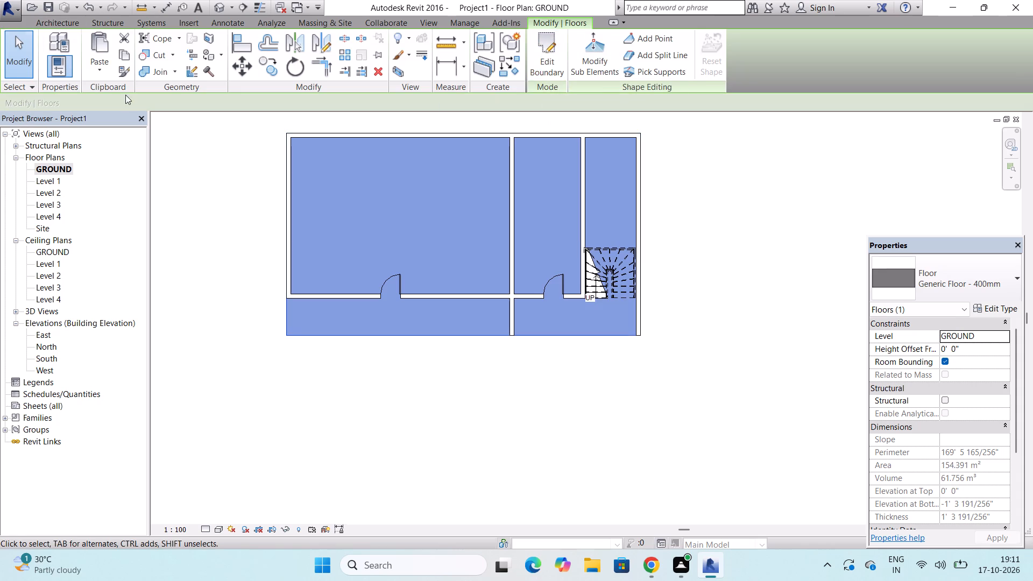
# Draw a Generic - 9" wall about 34' 5" long from the interior wall's south end west to the slab's west edge.
pyautogui.click(79, 21)
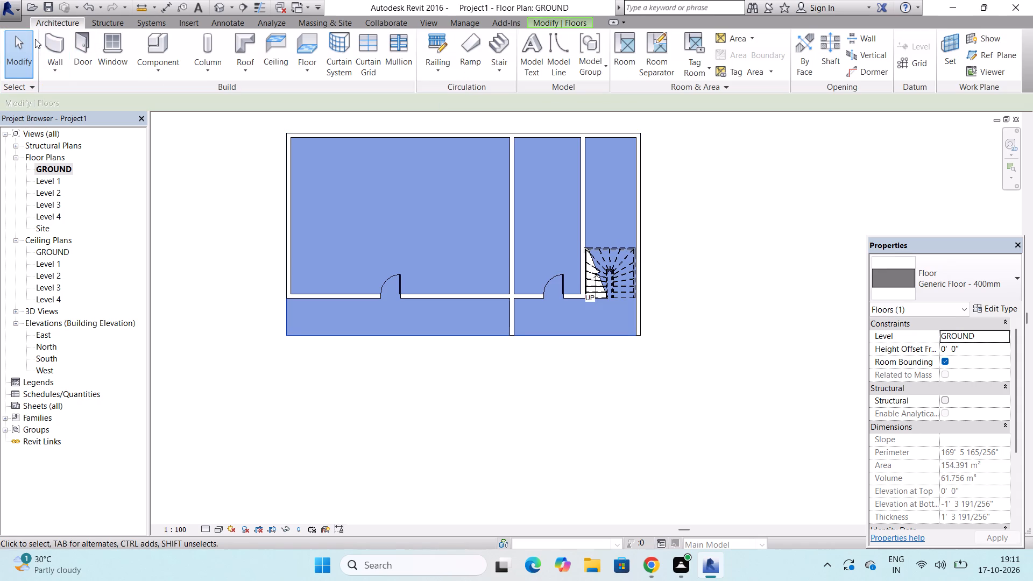
pyautogui.click(46, 40)
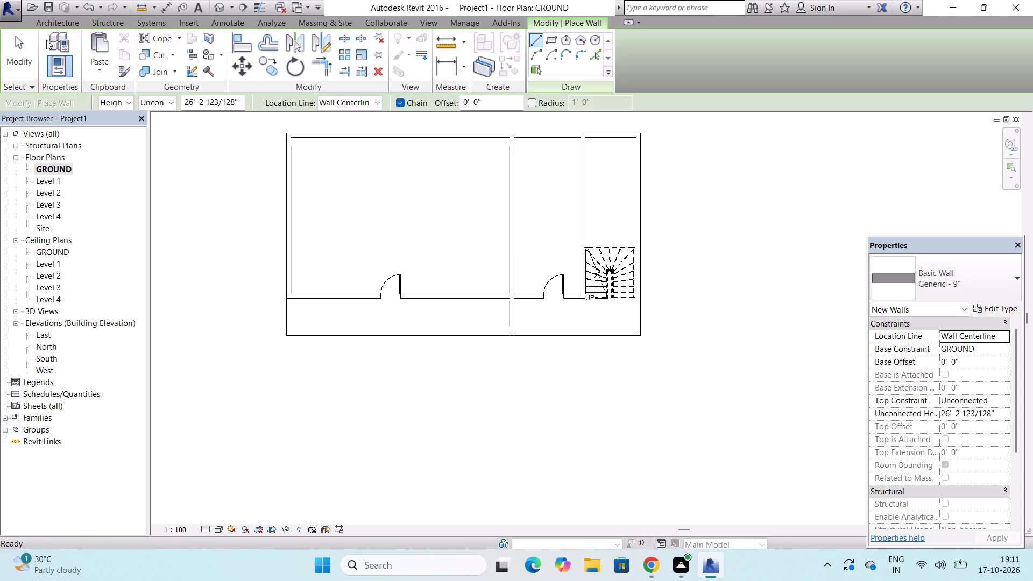
pyautogui.scroll(3, 303, 320)
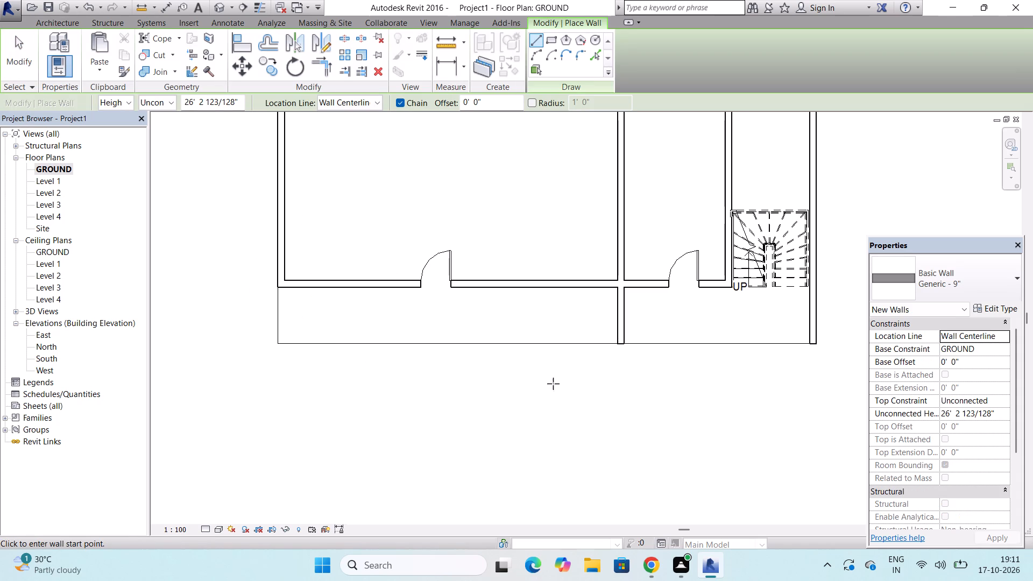
pyautogui.scroll(13, 624, 345)
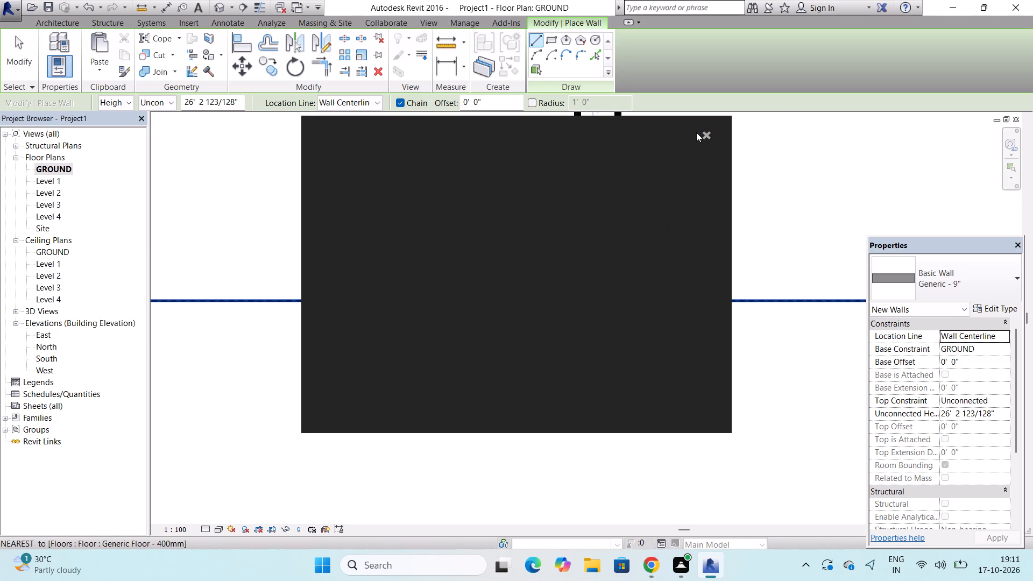
pyautogui.click(705, 133)
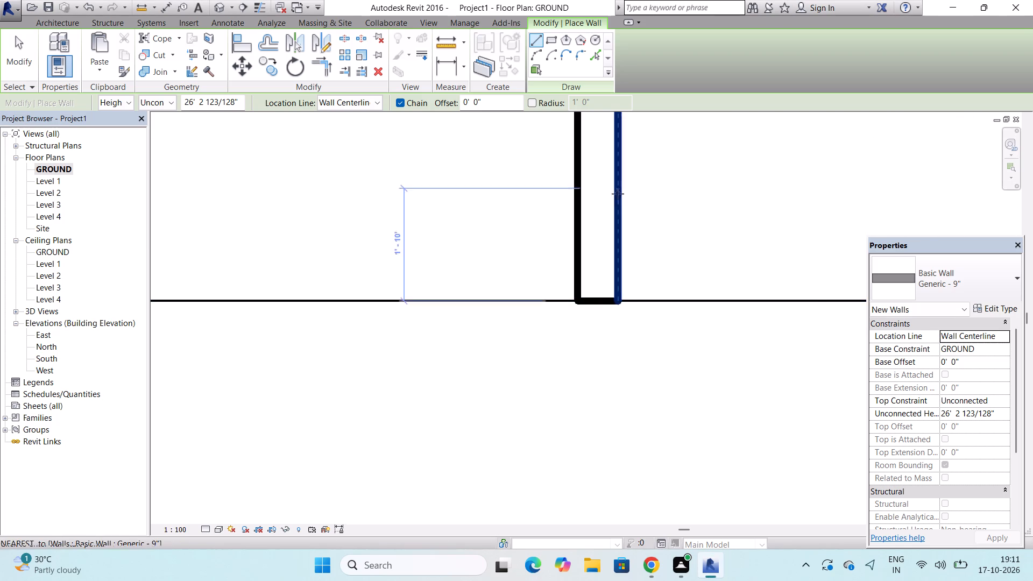
pyautogui.click(604, 273)
pyautogui.scroll(-8, 604, 273)
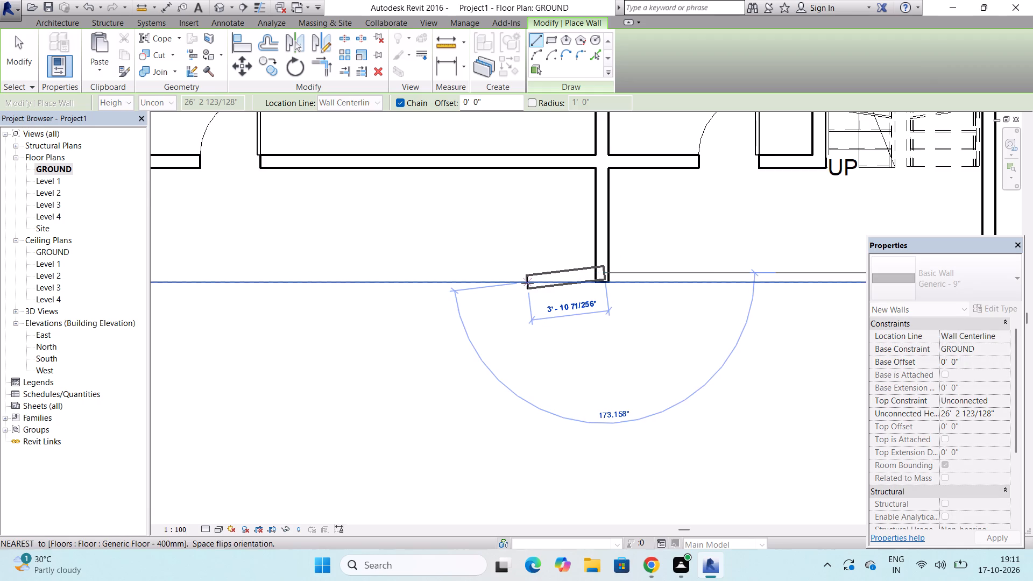
pyautogui.scroll(-7, 527, 283)
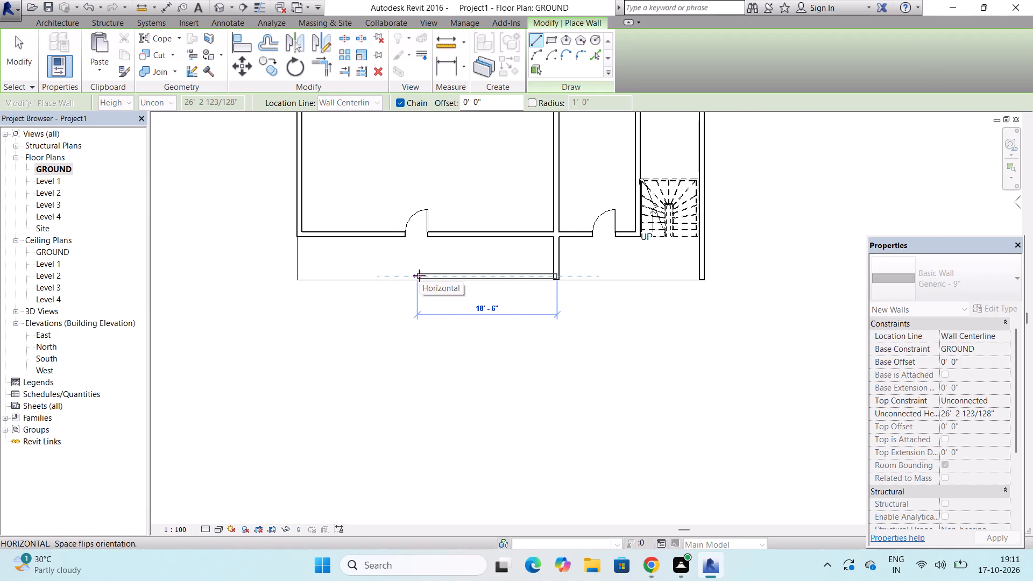
pyautogui.click(295, 281)
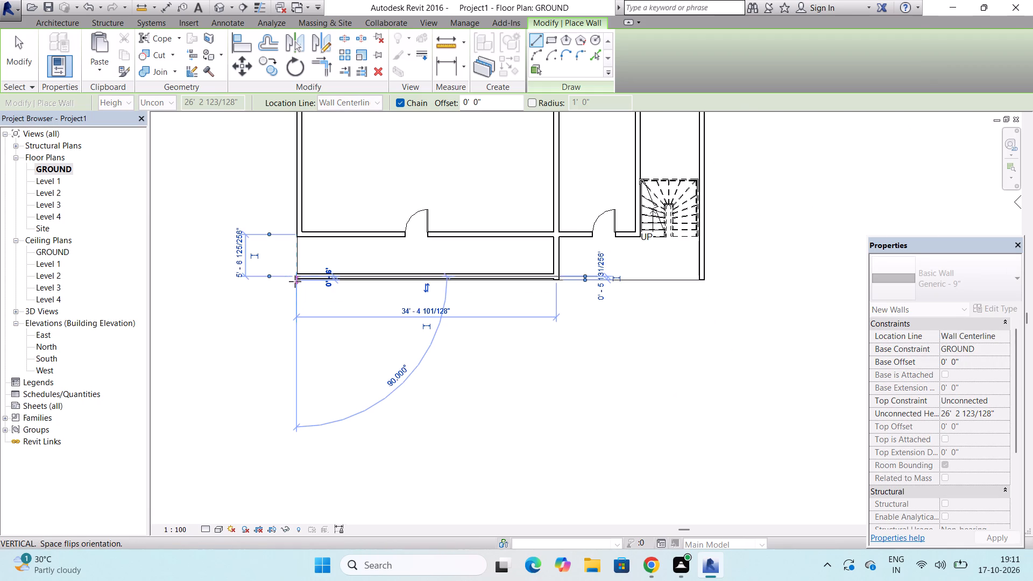
pyautogui.press('Escape')
pyautogui.press('Escape')
# Shift the new south wall slightly south so its outer face lines up with the slab edge and the interior wall's end.
pyautogui.scroll(6, 544, 272)
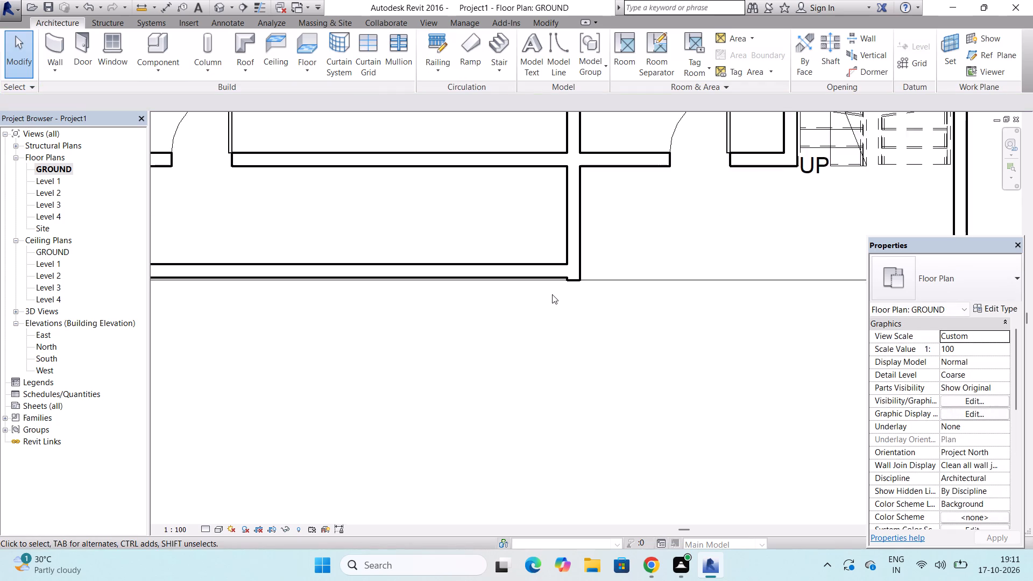
pyautogui.scroll(5, 552, 294)
pyautogui.click(546, 236)
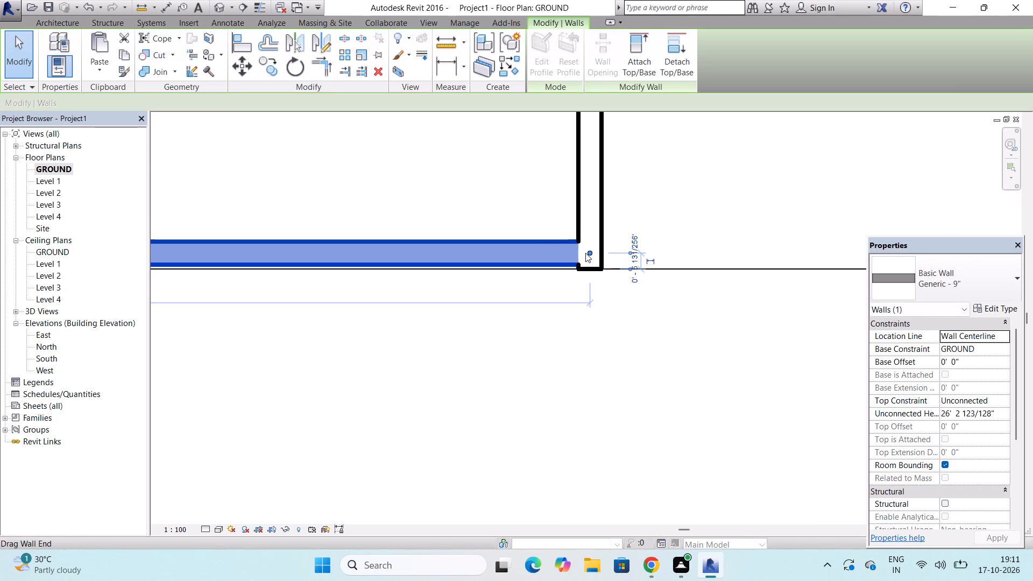
pyautogui.moveTo(525, 246); pyautogui.dragTo(528, 273)
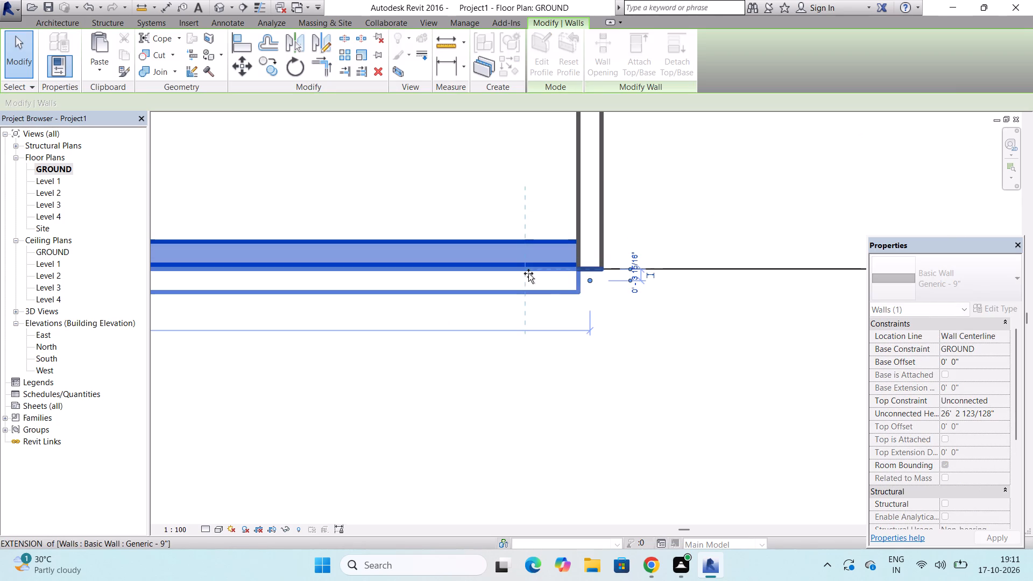
pyautogui.moveTo(528, 273); pyautogui.dragTo(533, 247)
pyautogui.press('Escape')
pyautogui.press('Escape')
pyautogui.scroll(-14, 598, 229)
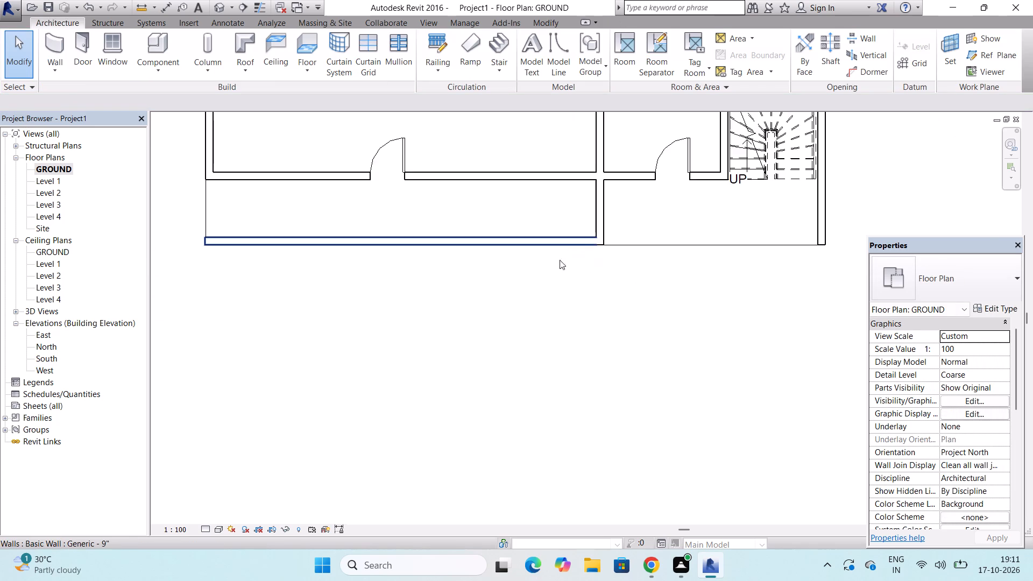
pyautogui.press('Escape')
pyautogui.press('Escape')
pyautogui.press('Escape')
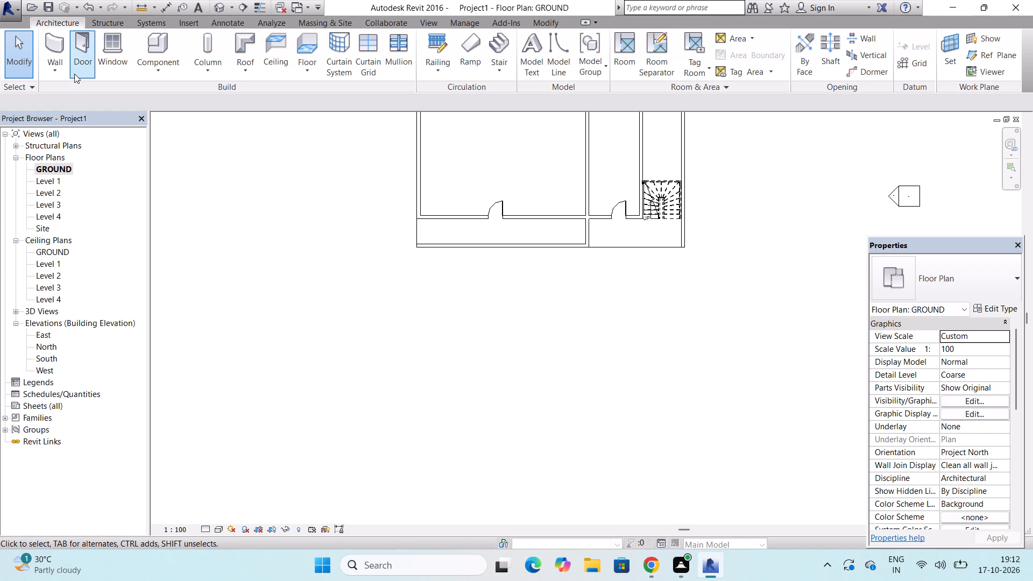
# Draw a 6' 0" Generic - 9" wall south from the existing west wall corner to the outer face of the new south wall.
pyautogui.click(52, 37)
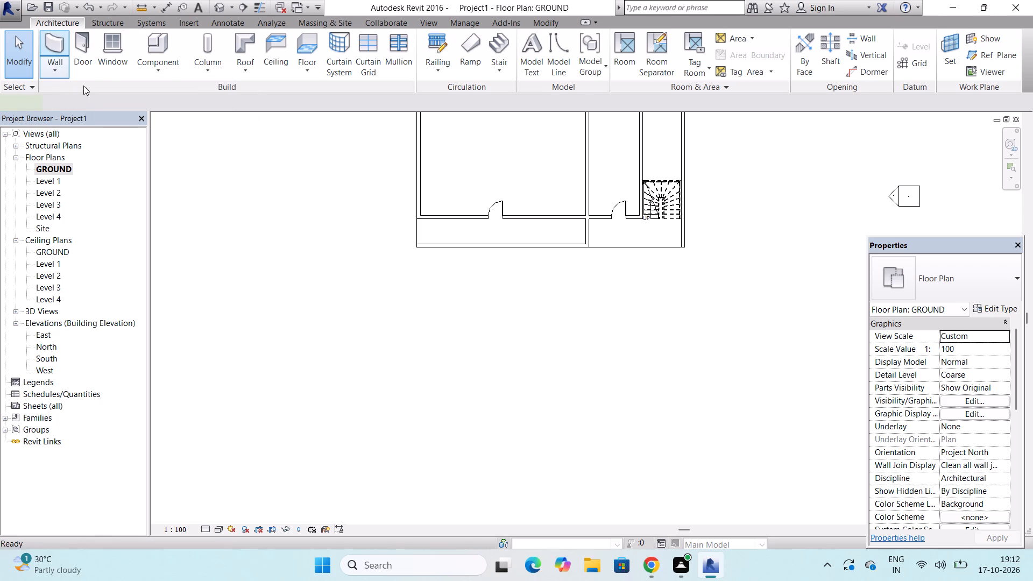
pyautogui.scroll(8, 420, 219)
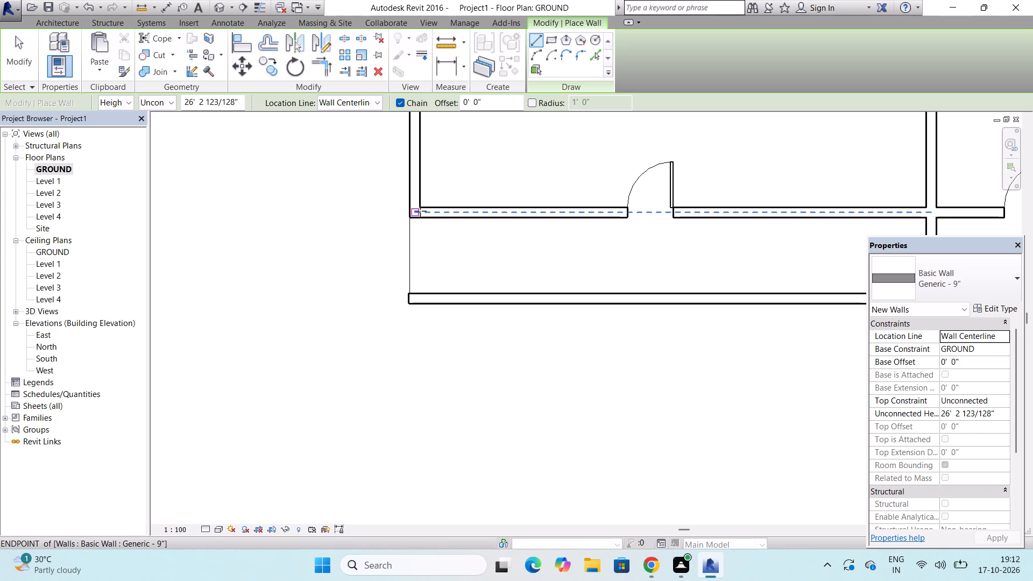
pyautogui.click(415, 214)
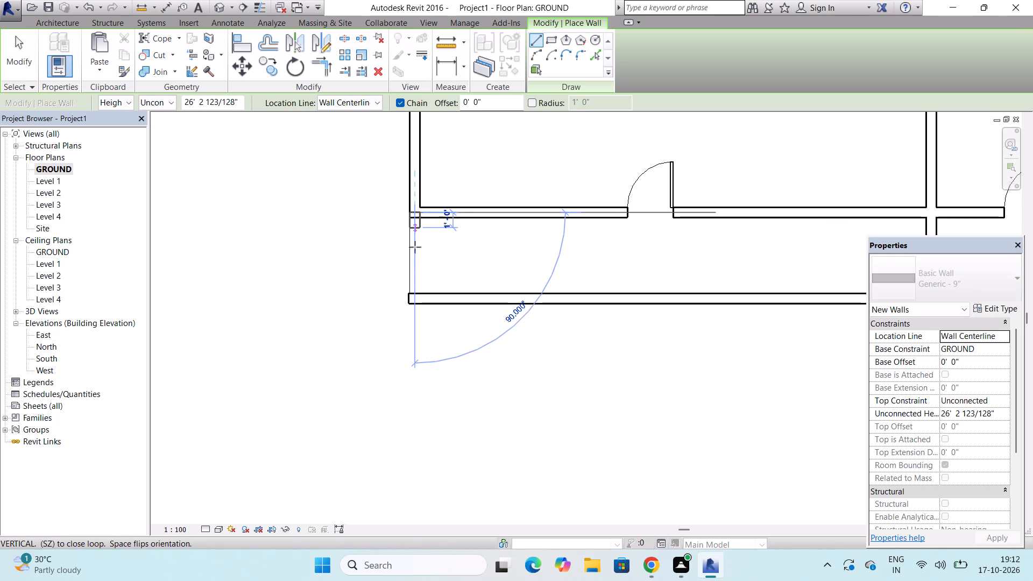
pyautogui.scroll(7, 408, 318)
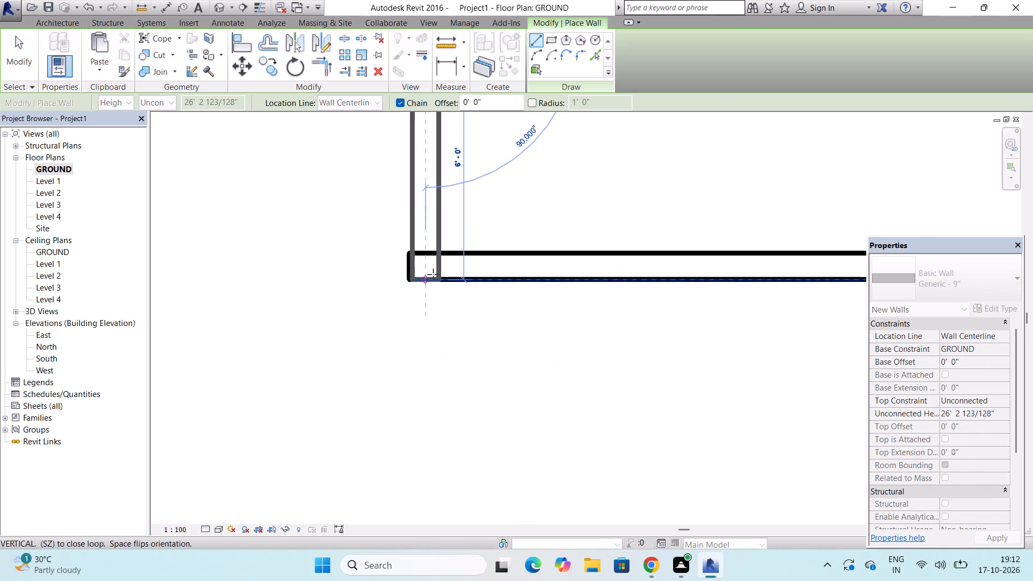
pyautogui.click(433, 274)
pyautogui.press('Escape')
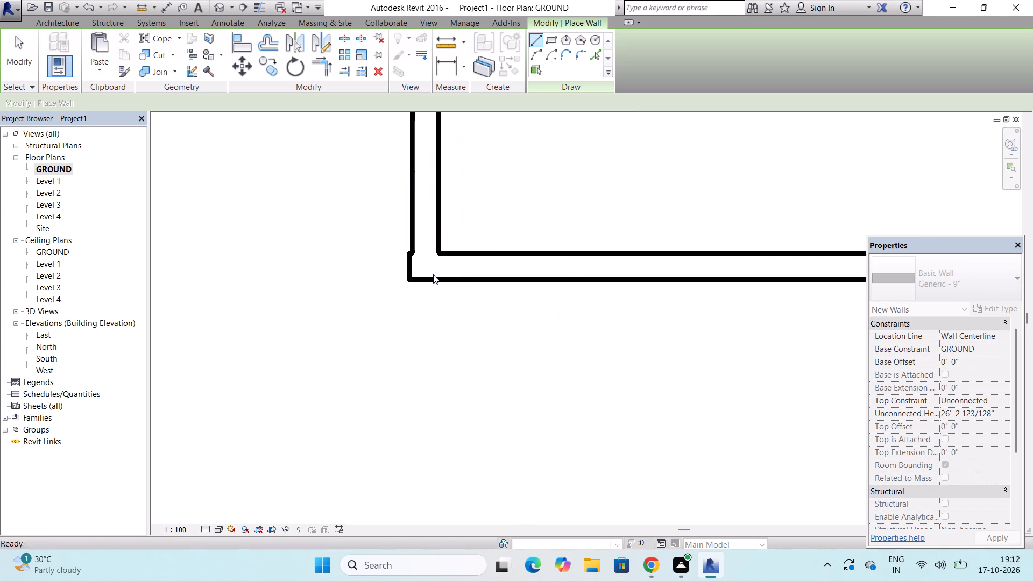
pyautogui.press('Escape')
pyautogui.press('Escape')
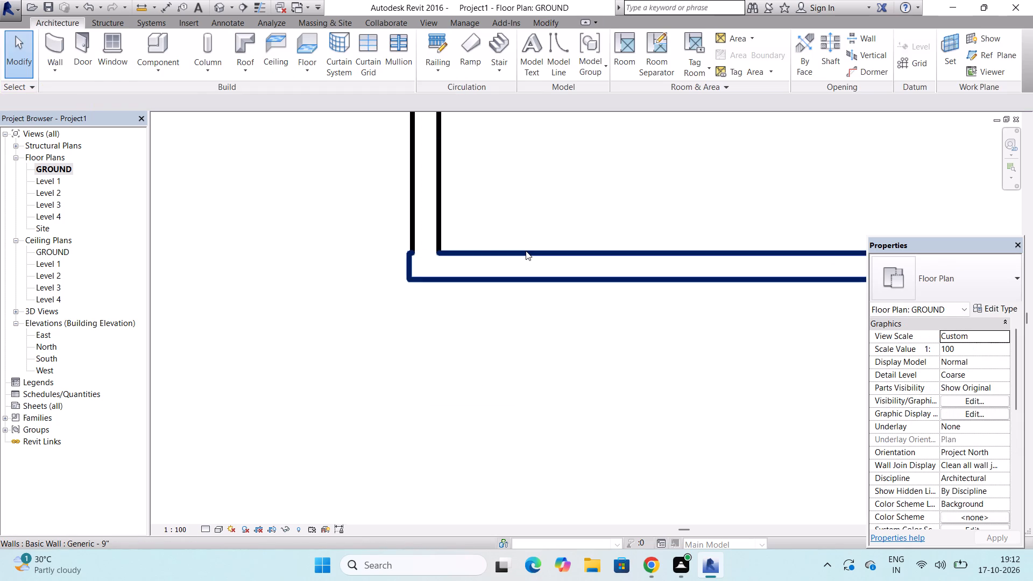
# Adjust the west end of the new south wall to sit flush with the west wall's outer face, closing the corner cleanly.
pyautogui.click(526, 251)
pyautogui.scroll(4, 431, 270)
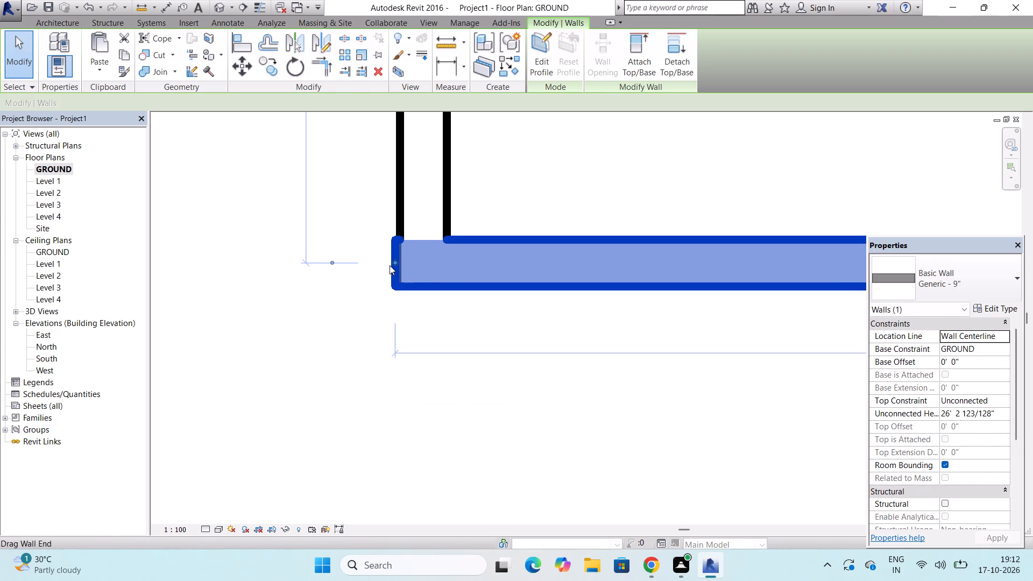
pyautogui.moveTo(395, 263); pyautogui.dragTo(404, 263)
pyautogui.press('Escape')
pyautogui.scroll(8, 404, 263)
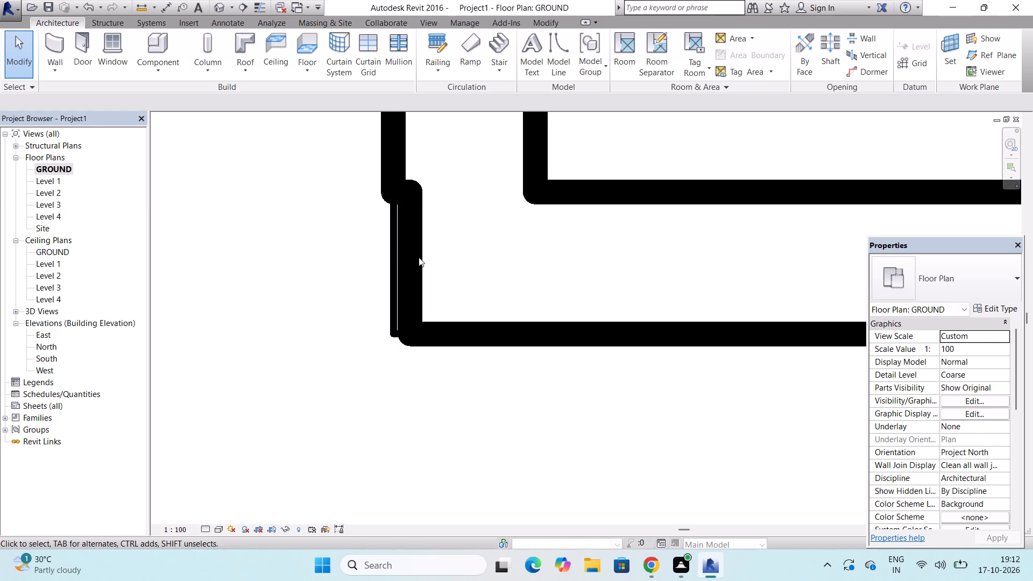
pyautogui.click(416, 258)
pyautogui.moveTo(409, 260); pyautogui.dragTo(404, 260)
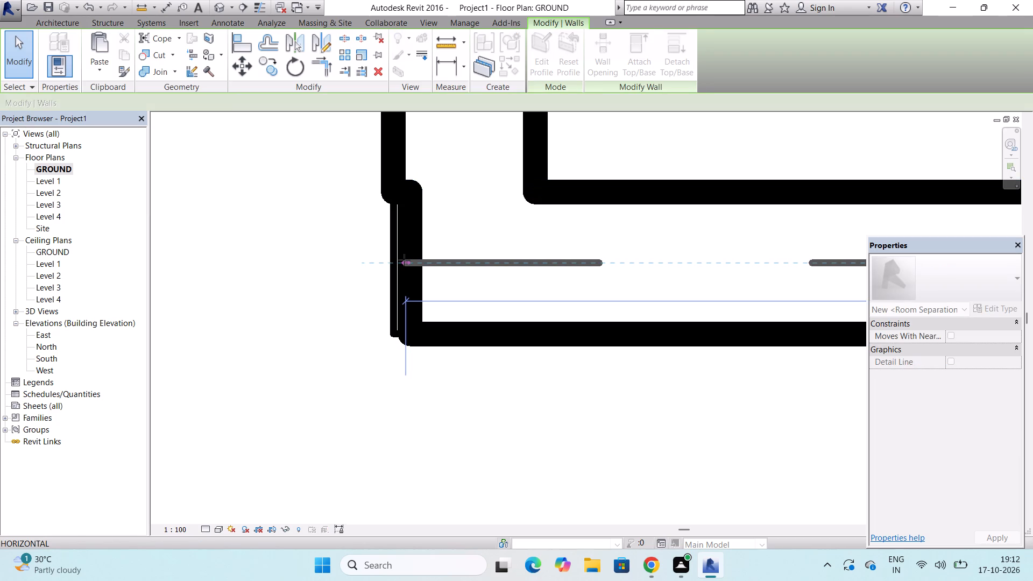
pyautogui.moveTo(404, 260); pyautogui.dragTo(390, 257)
pyautogui.press('Escape')
pyautogui.scroll(-3, 438, 167)
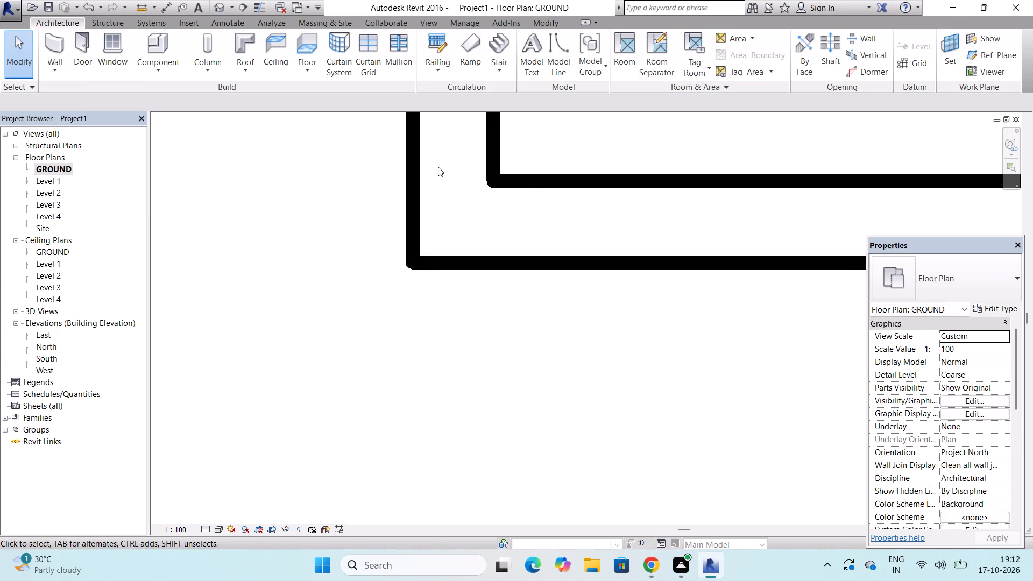
pyautogui.scroll(-20, 438, 167)
pyautogui.scroll(-4, 438, 167)
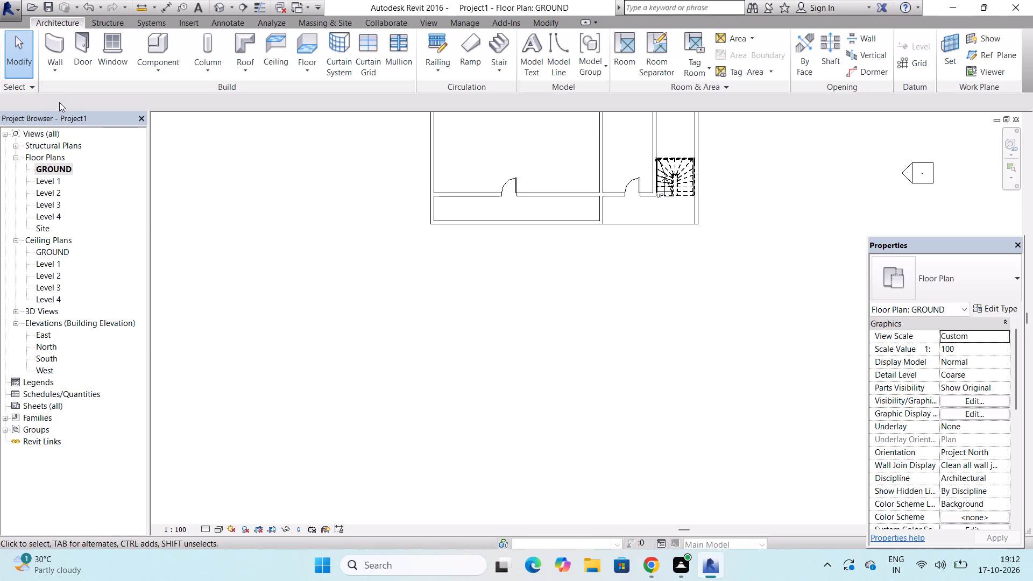
# Start placing a window and open the US Imperial library's Windows folder for loading a family.
pyautogui.click(116, 54)
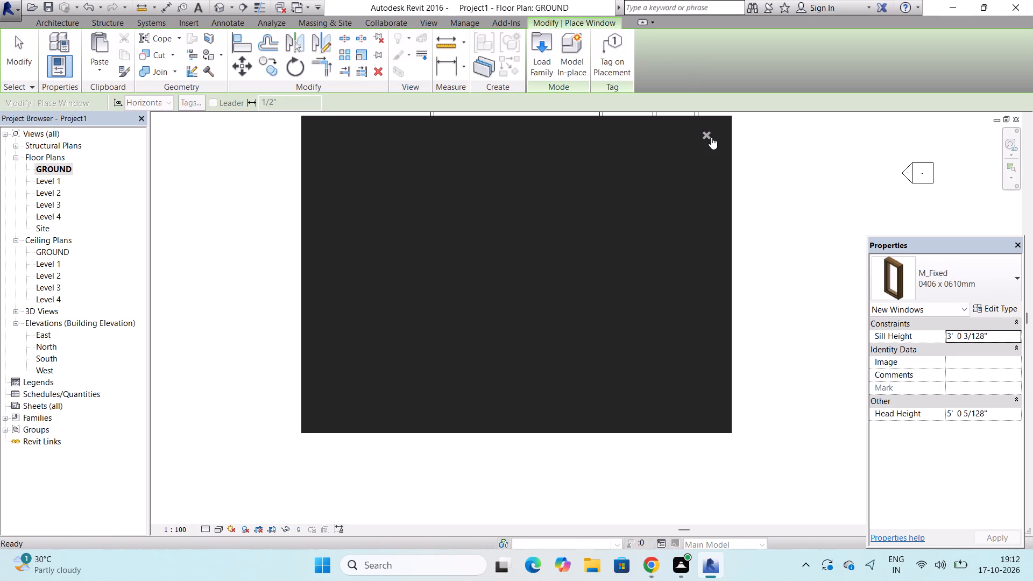
pyautogui.click(711, 137)
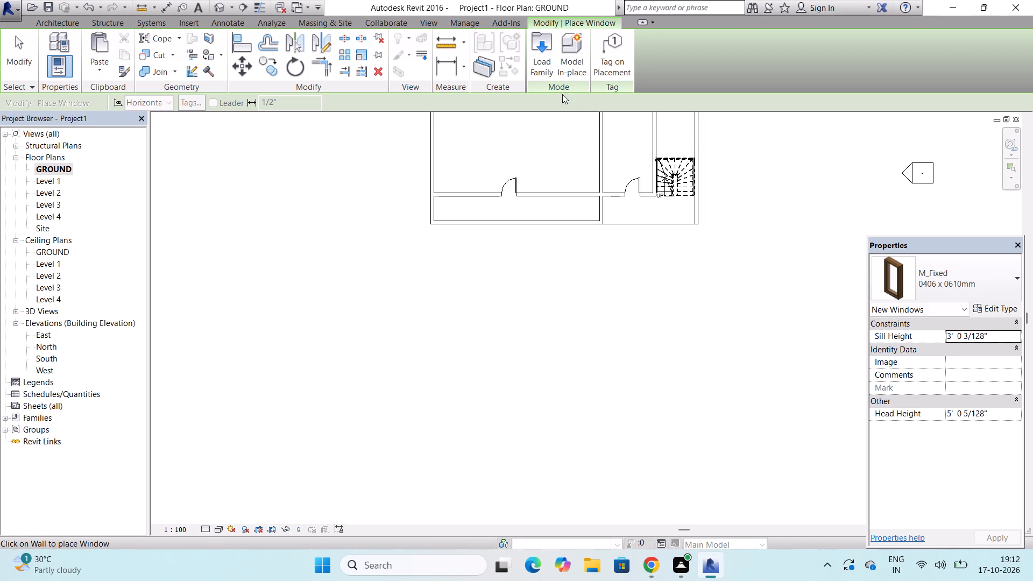
pyautogui.click(540, 59)
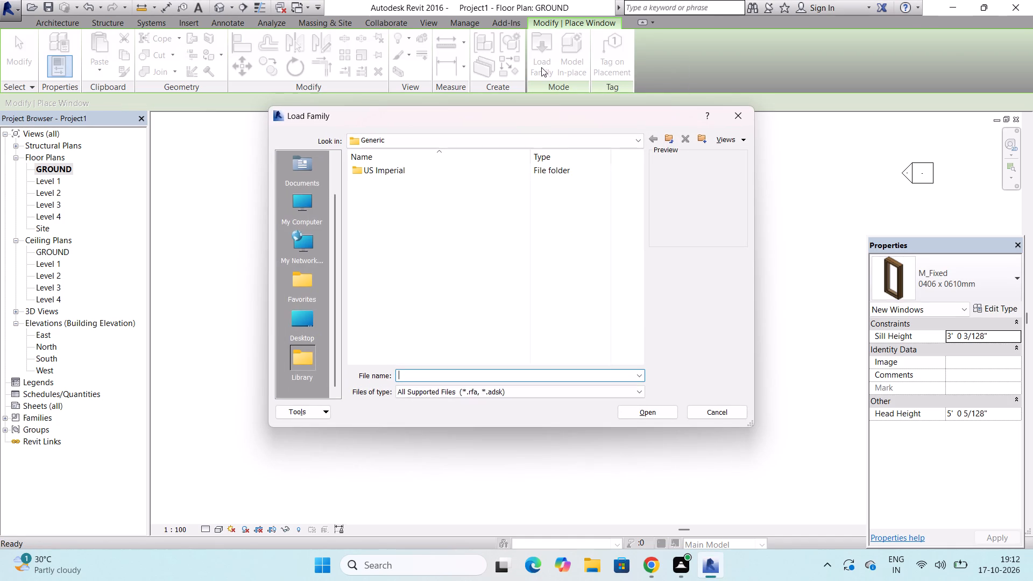
pyautogui.doubleClick(397, 164)
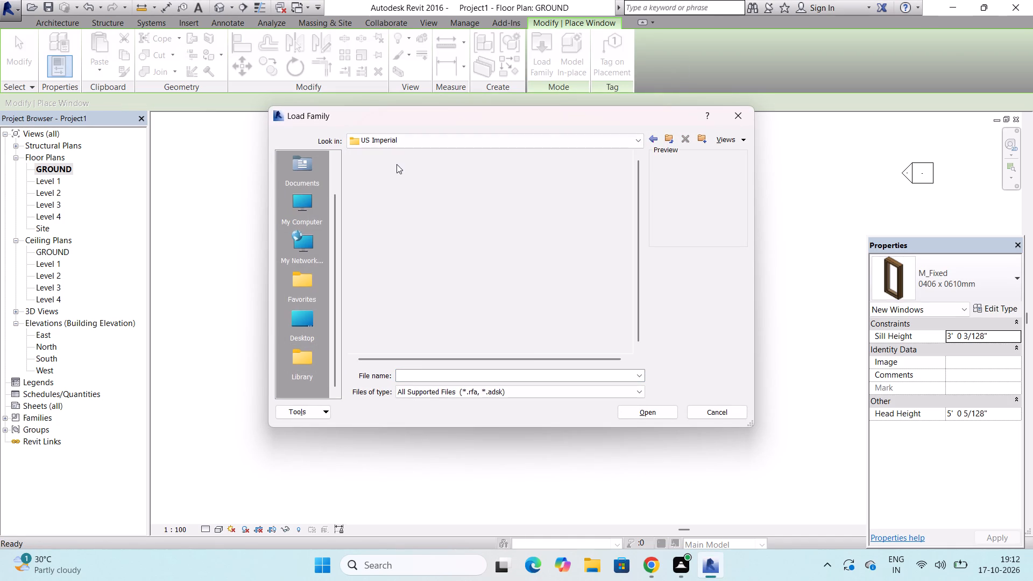
pyautogui.scroll(-5, 281, 258)
pyautogui.scroll(-9, 447, 256)
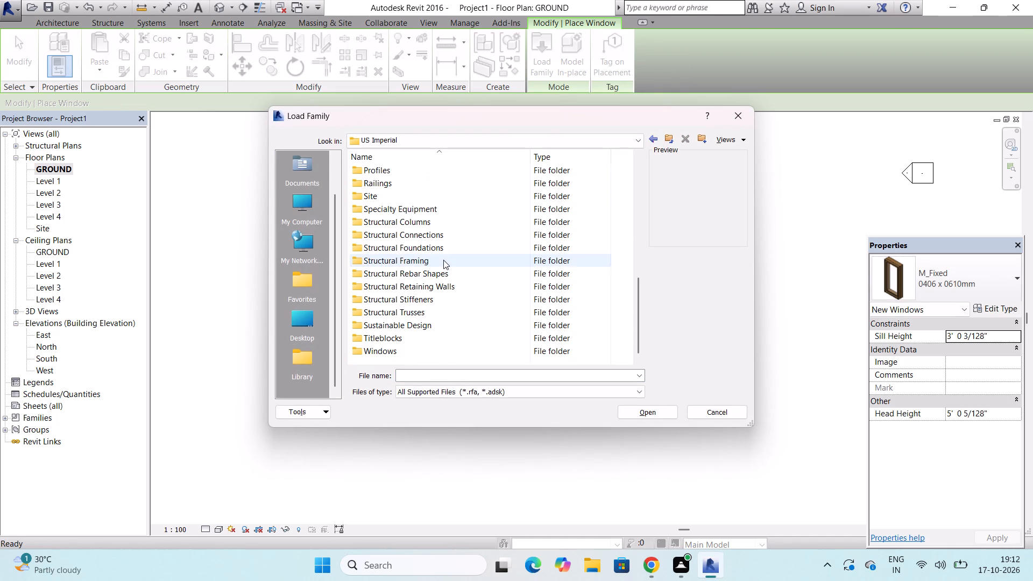
pyautogui.scroll(-3, 443, 260)
pyautogui.click(415, 347)
pyautogui.doubleClick(415, 347)
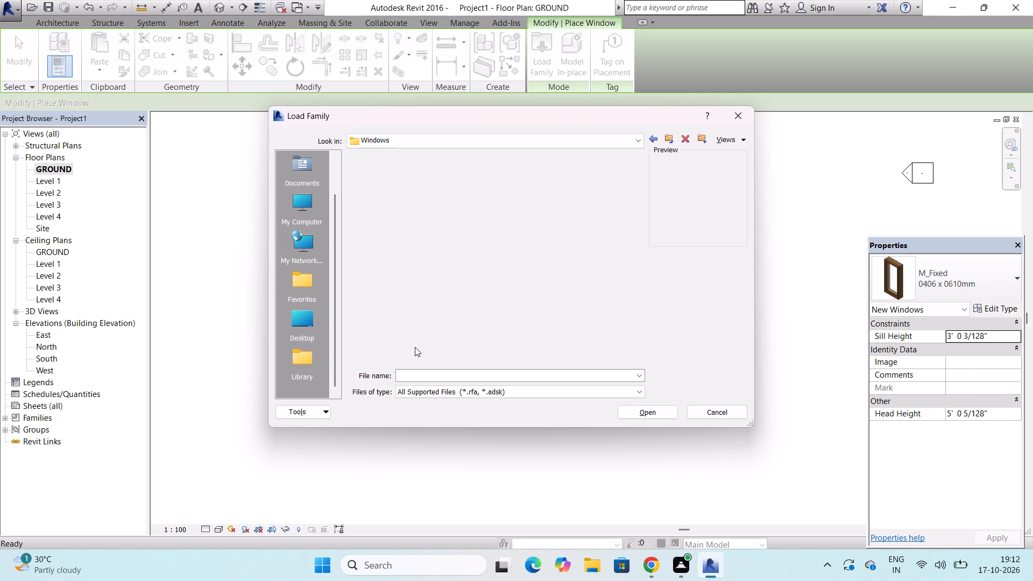
# Compare the window family previews and load the Slider with Trim family.
pyautogui.scroll(-9, 415, 293)
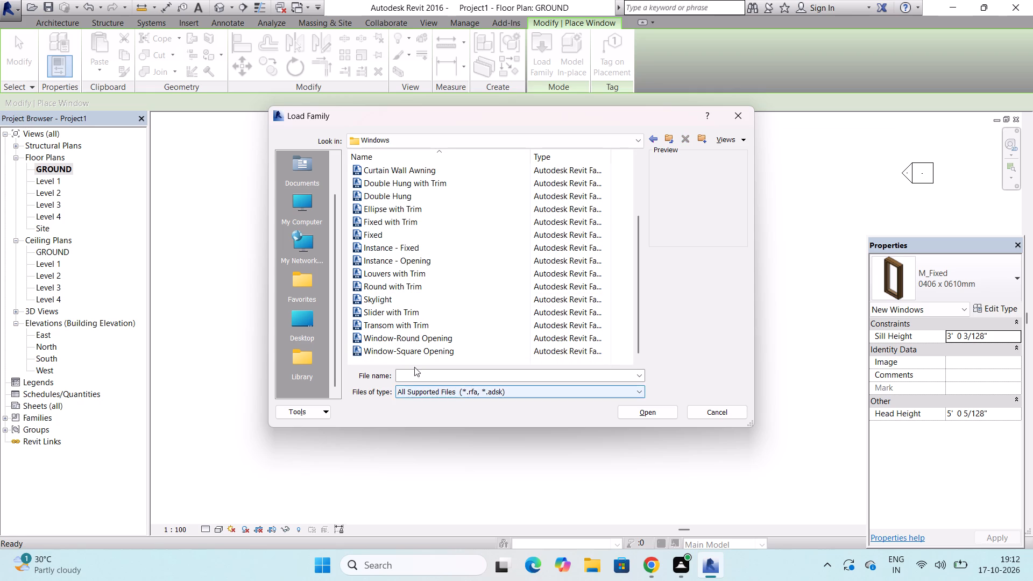
pyautogui.click(414, 352)
pyautogui.click(414, 335)
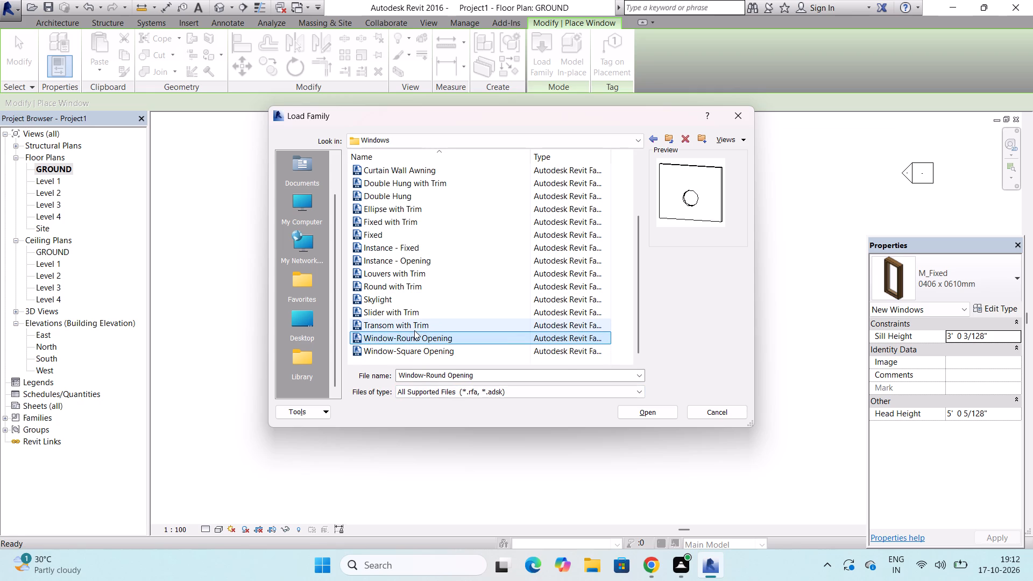
pyautogui.click(414, 330)
pyautogui.click(413, 316)
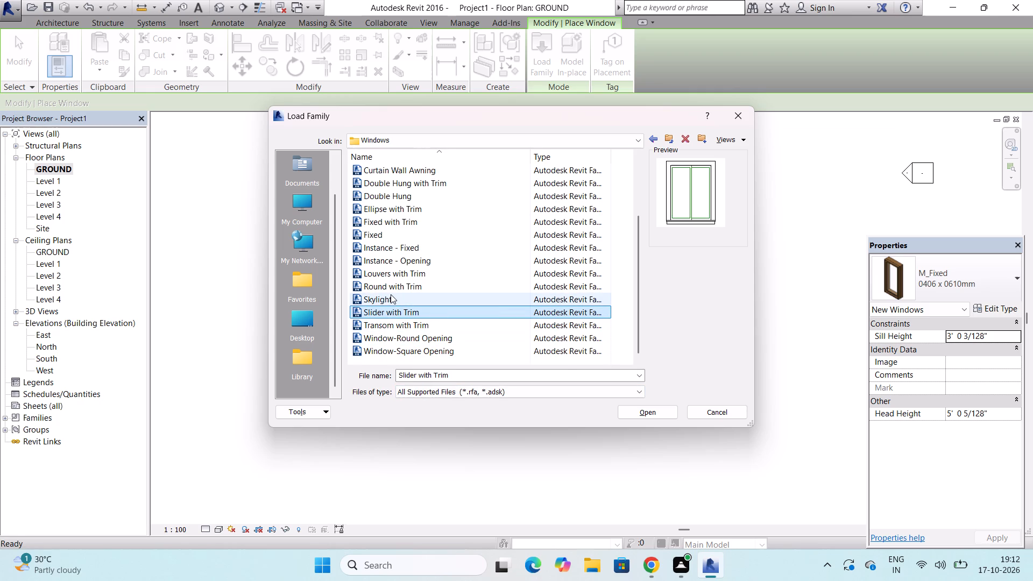
pyautogui.click(391, 294)
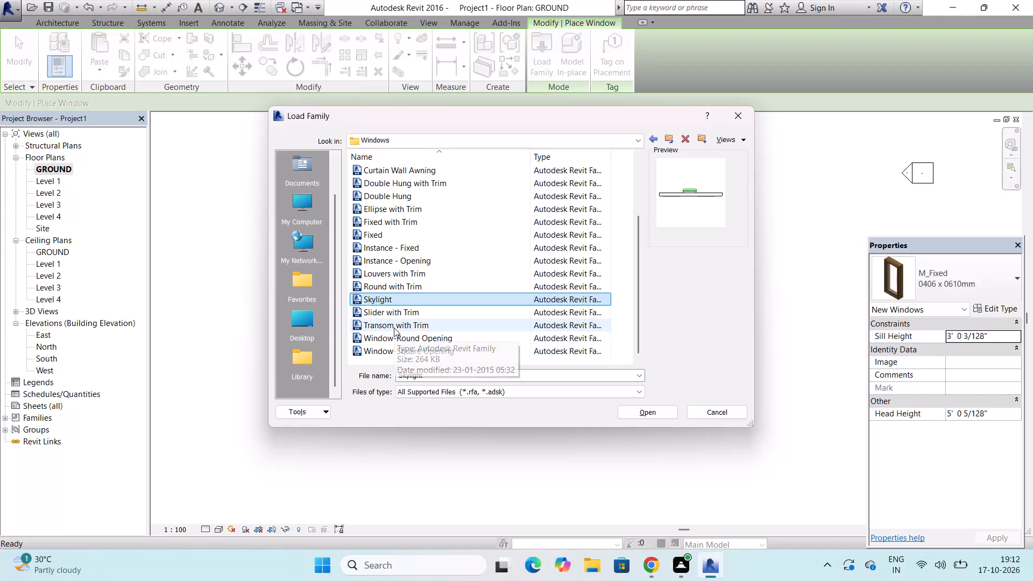
pyautogui.click(394, 328)
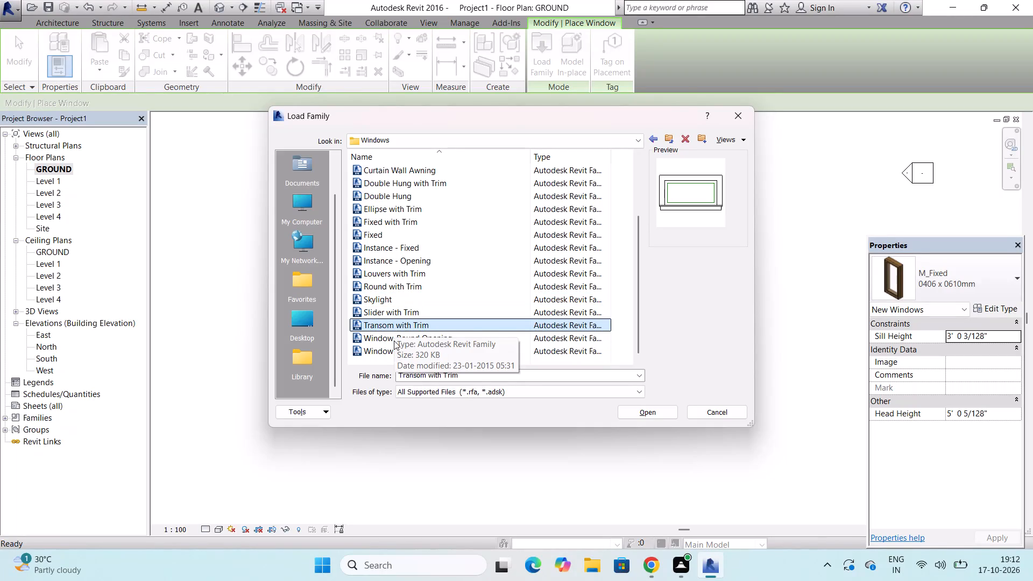
pyautogui.click(394, 341)
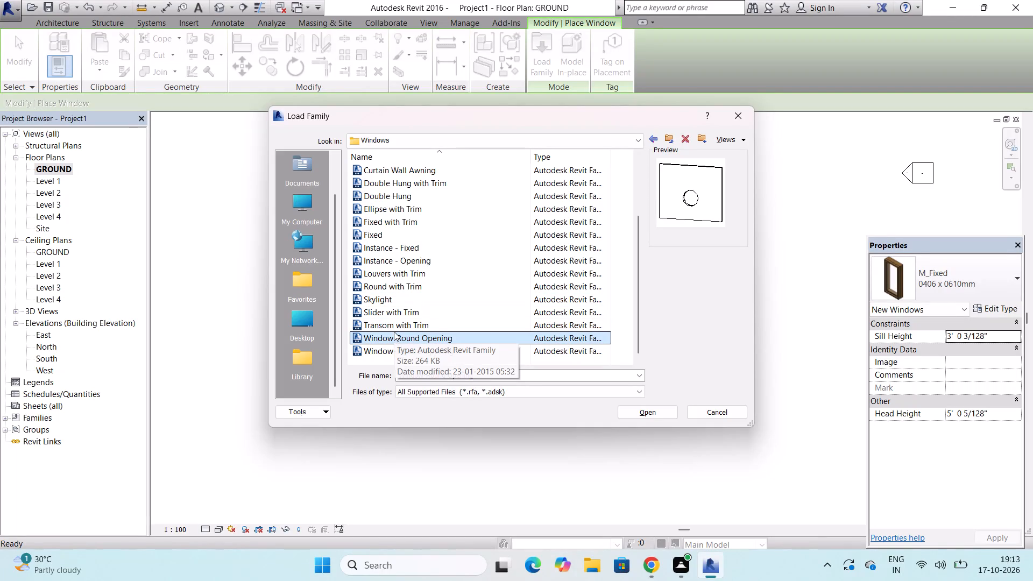
pyautogui.click(390, 351)
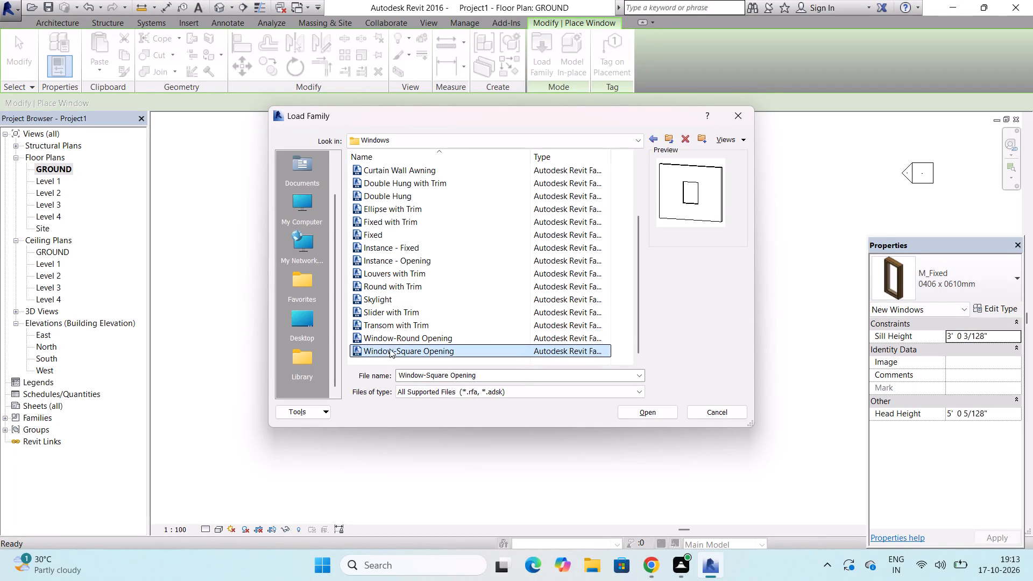
pyautogui.click(390, 338)
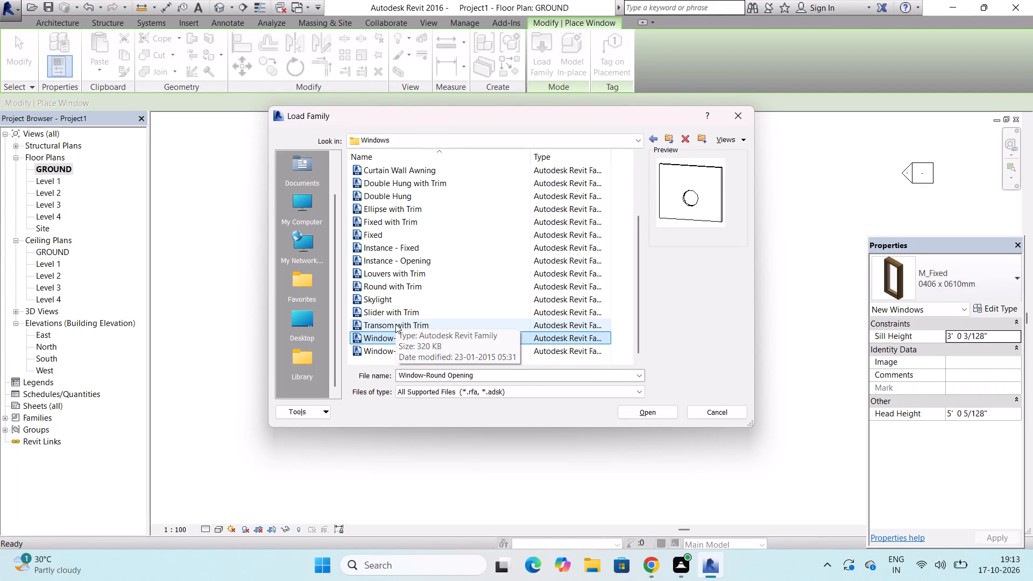
pyautogui.click(395, 324)
pyautogui.click(395, 311)
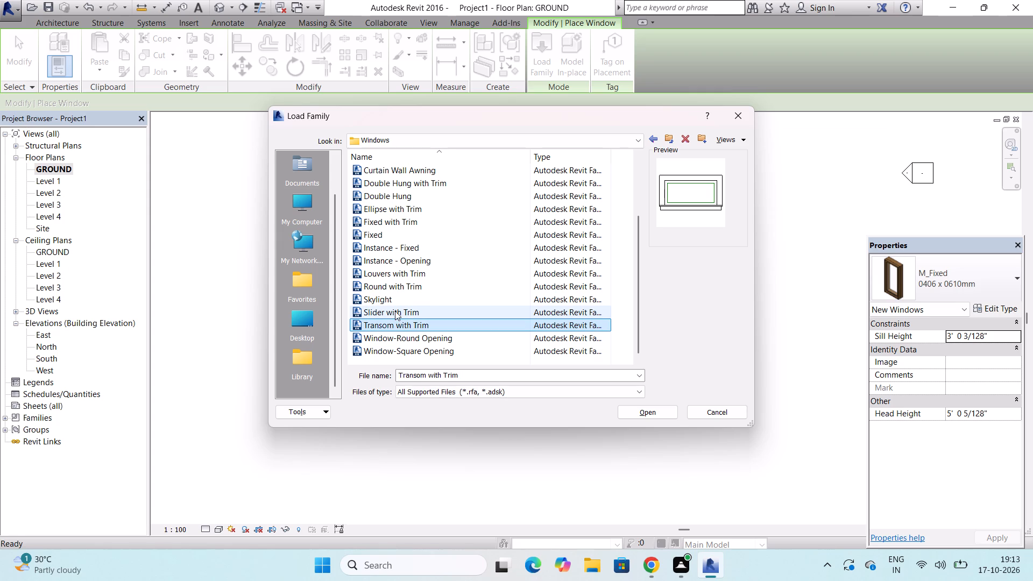
pyautogui.click(667, 413)
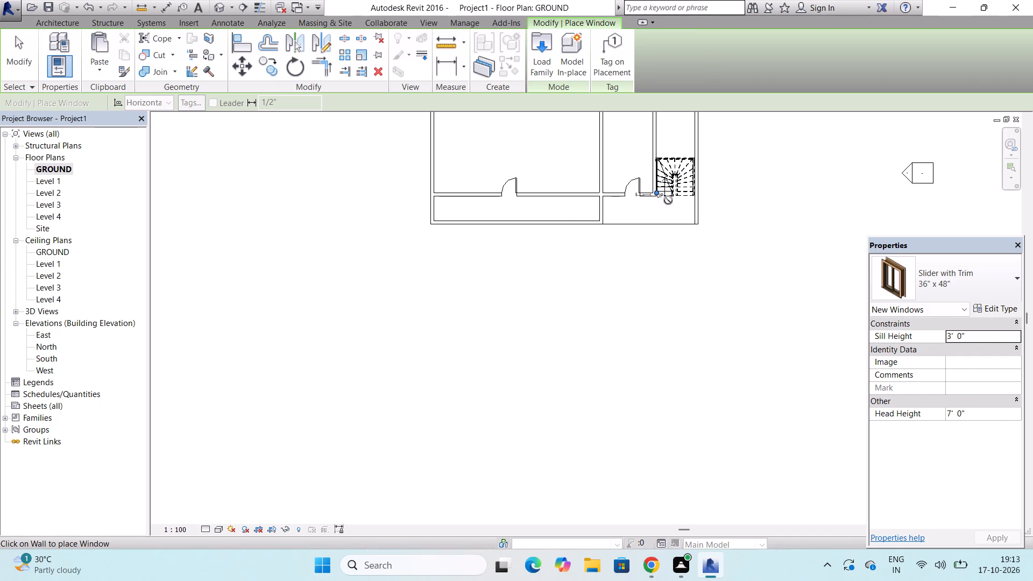
# Place a Slider with Trim 36" x 48" window east of the large room's door, about 8' 0" from the interior wall.
pyautogui.scroll(5, 562, 199)
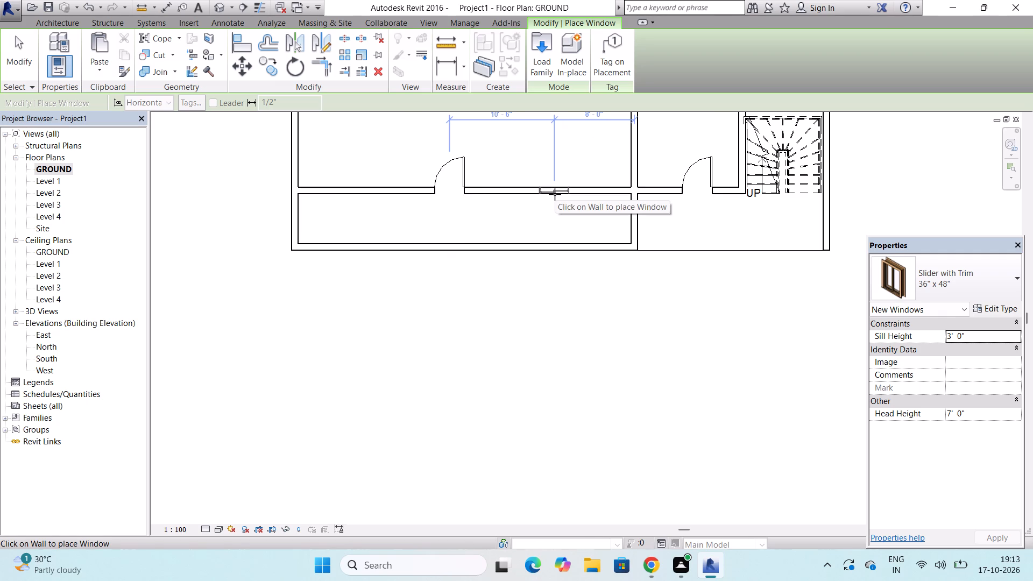
pyautogui.click(555, 194)
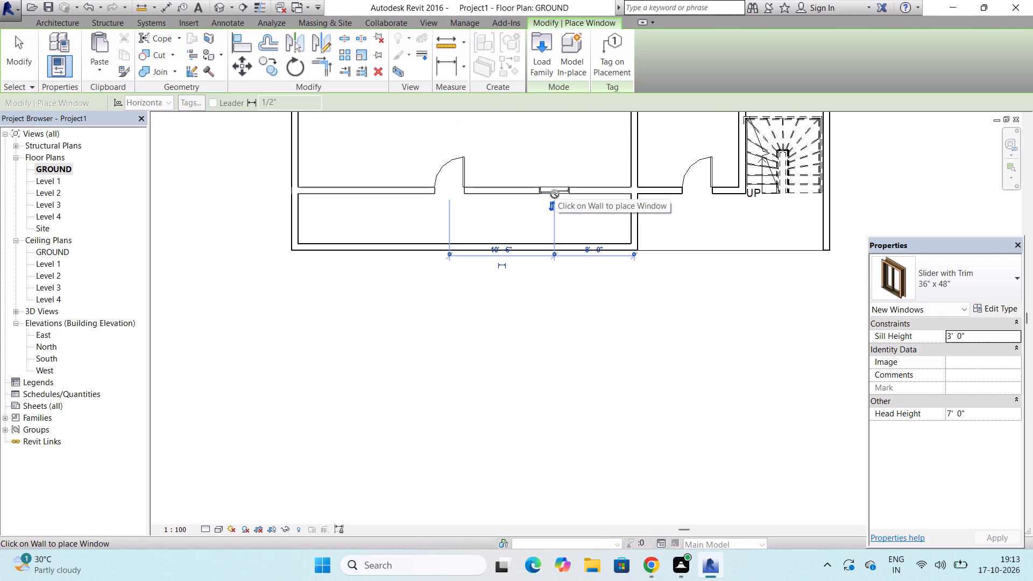
pyautogui.press('Escape')
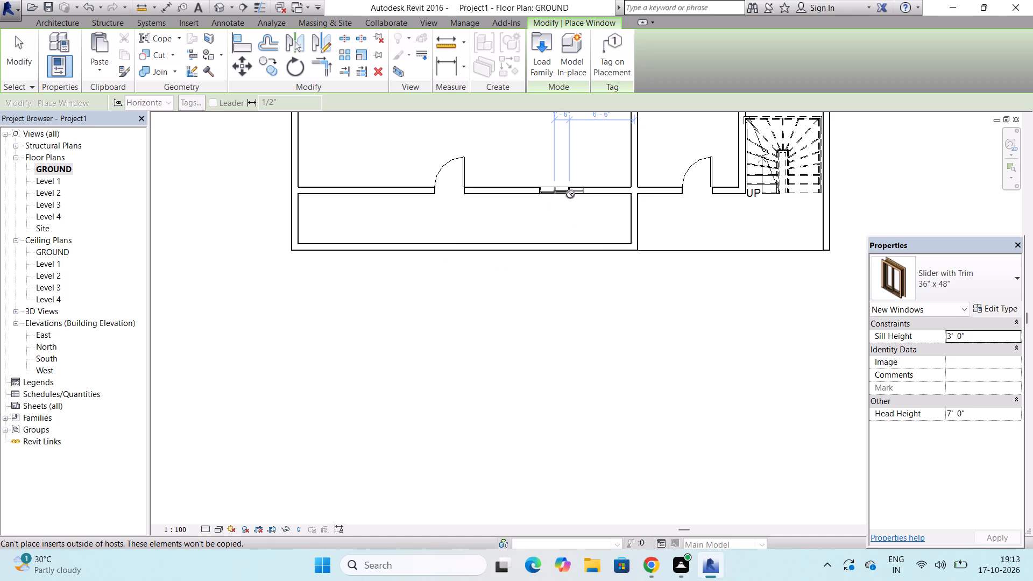
pyautogui.scroll(-3, 572, 194)
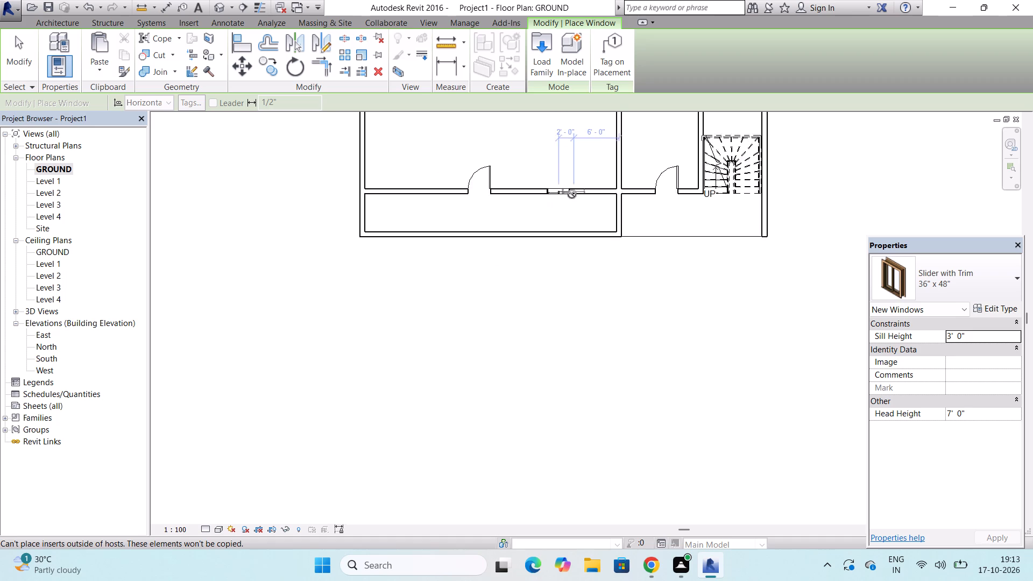
pyautogui.scroll(-5, 588, 261)
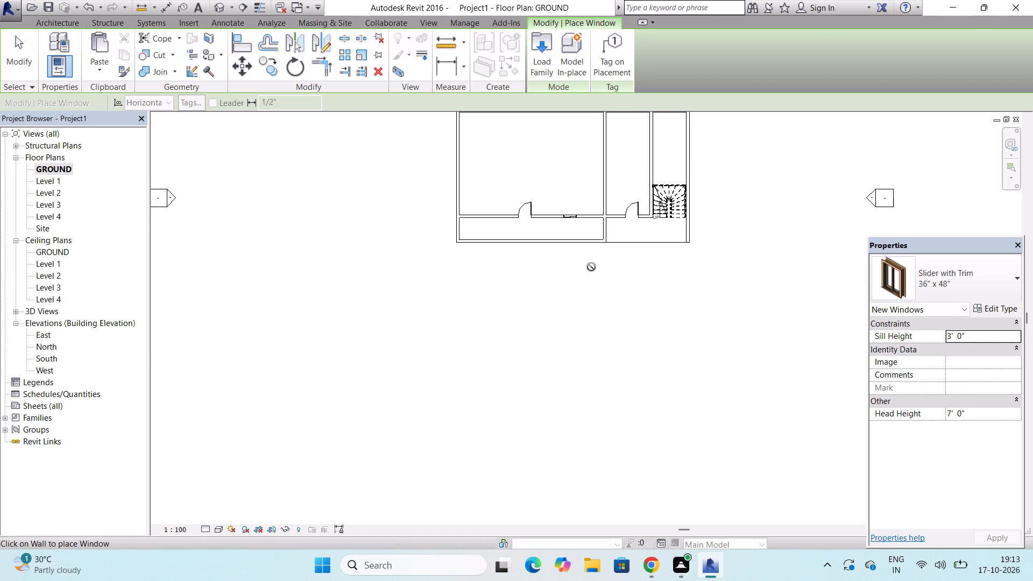
pyautogui.press('Escape')
pyautogui.press('Escape')
pyautogui.press('Escape')
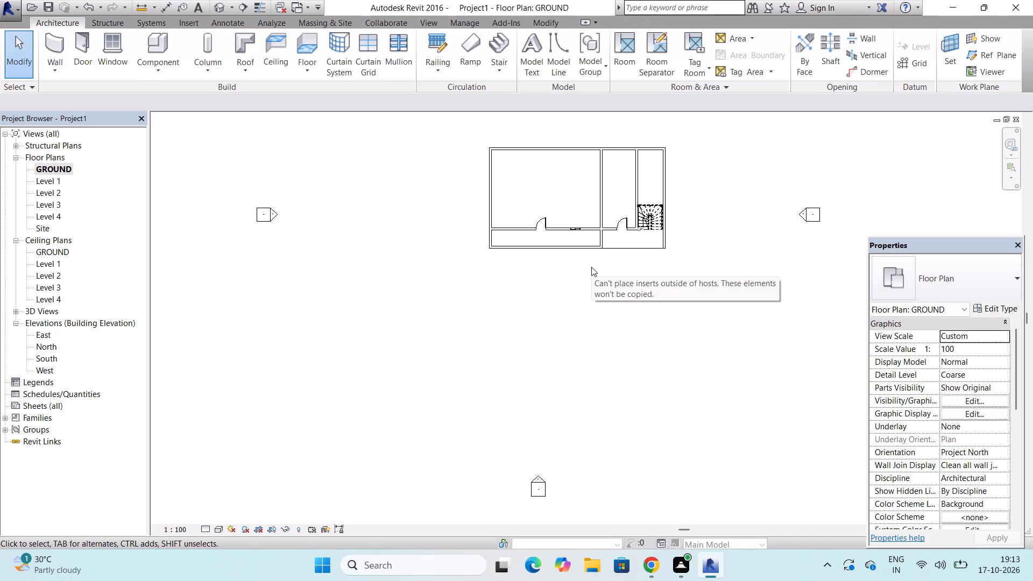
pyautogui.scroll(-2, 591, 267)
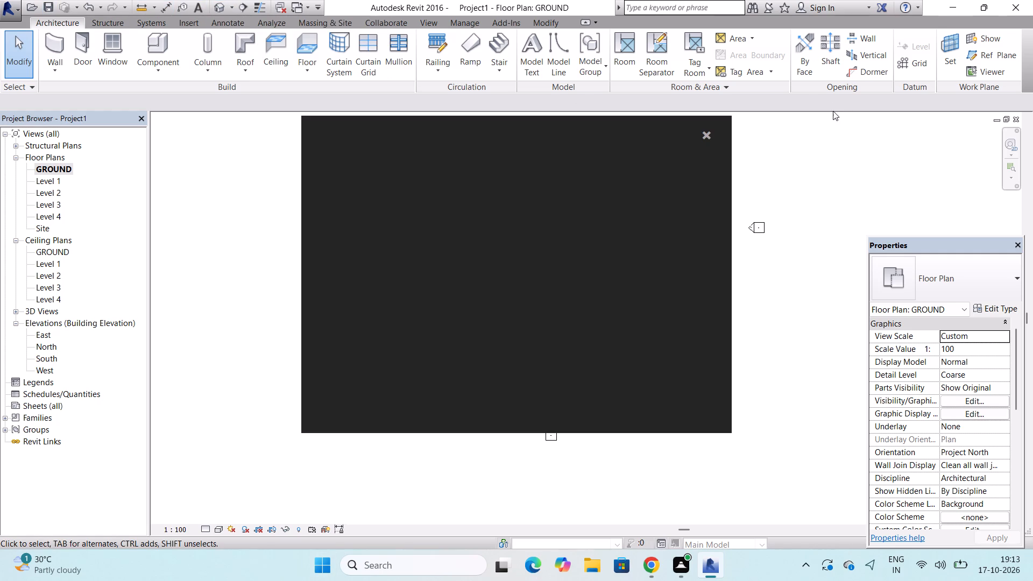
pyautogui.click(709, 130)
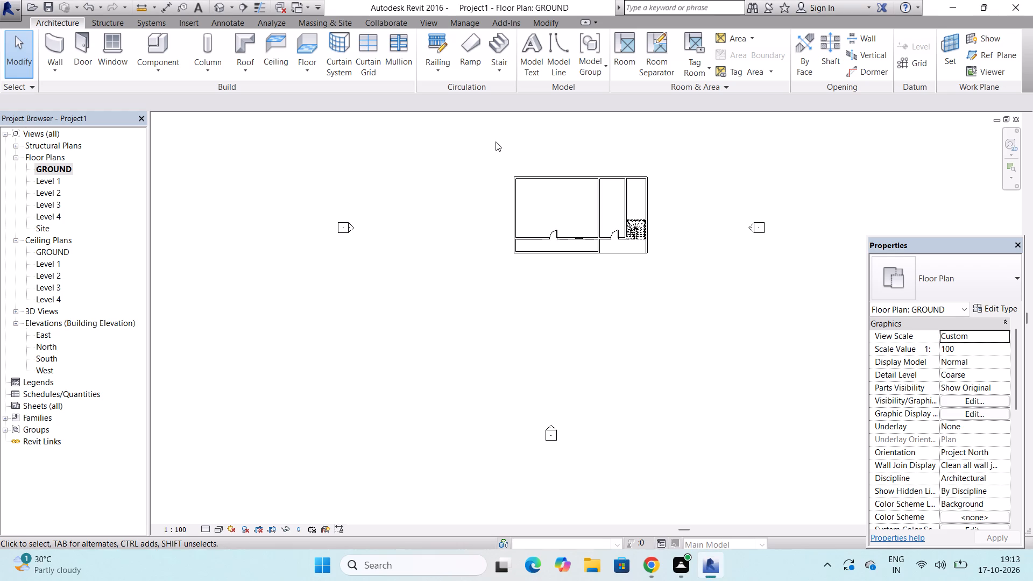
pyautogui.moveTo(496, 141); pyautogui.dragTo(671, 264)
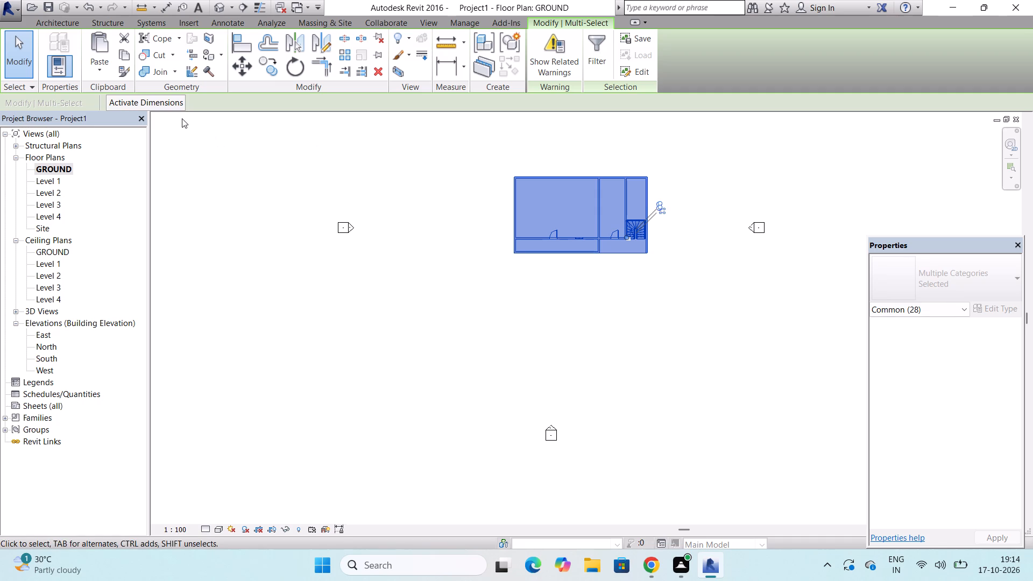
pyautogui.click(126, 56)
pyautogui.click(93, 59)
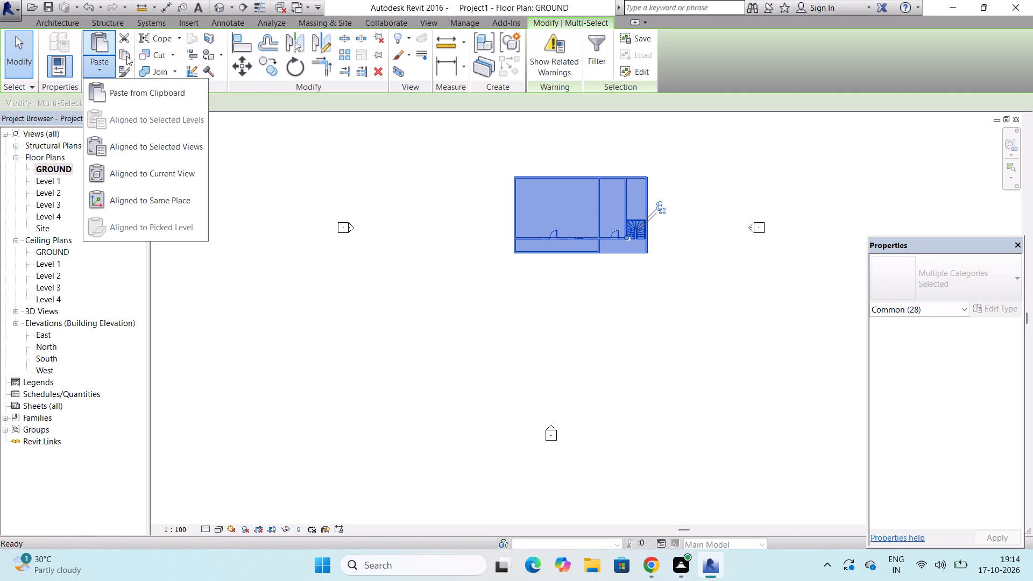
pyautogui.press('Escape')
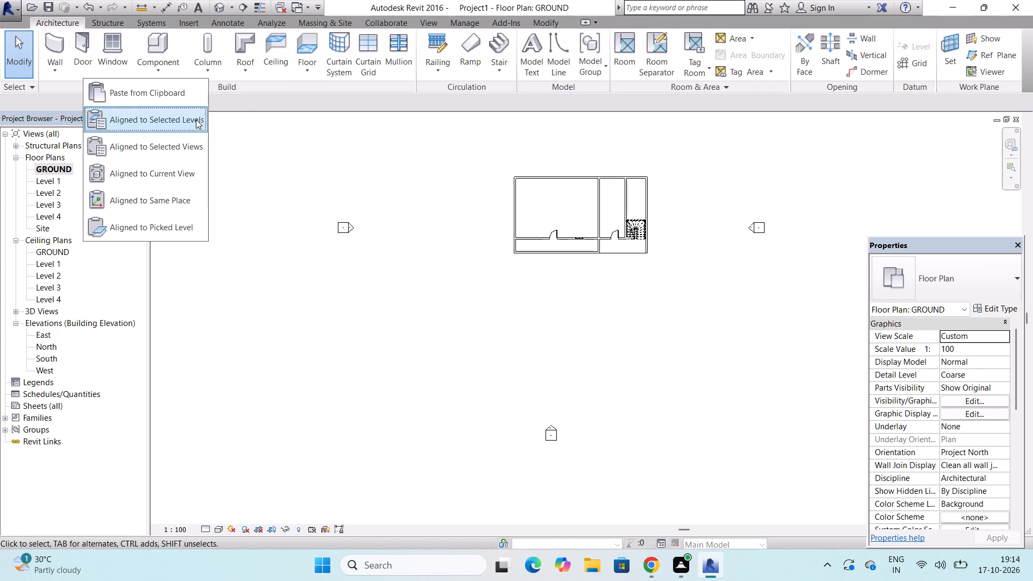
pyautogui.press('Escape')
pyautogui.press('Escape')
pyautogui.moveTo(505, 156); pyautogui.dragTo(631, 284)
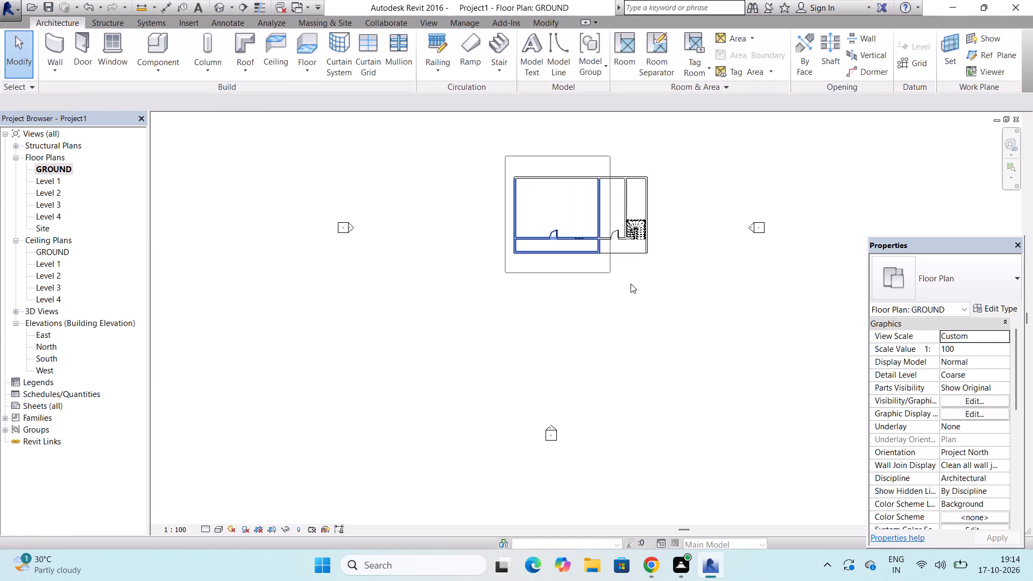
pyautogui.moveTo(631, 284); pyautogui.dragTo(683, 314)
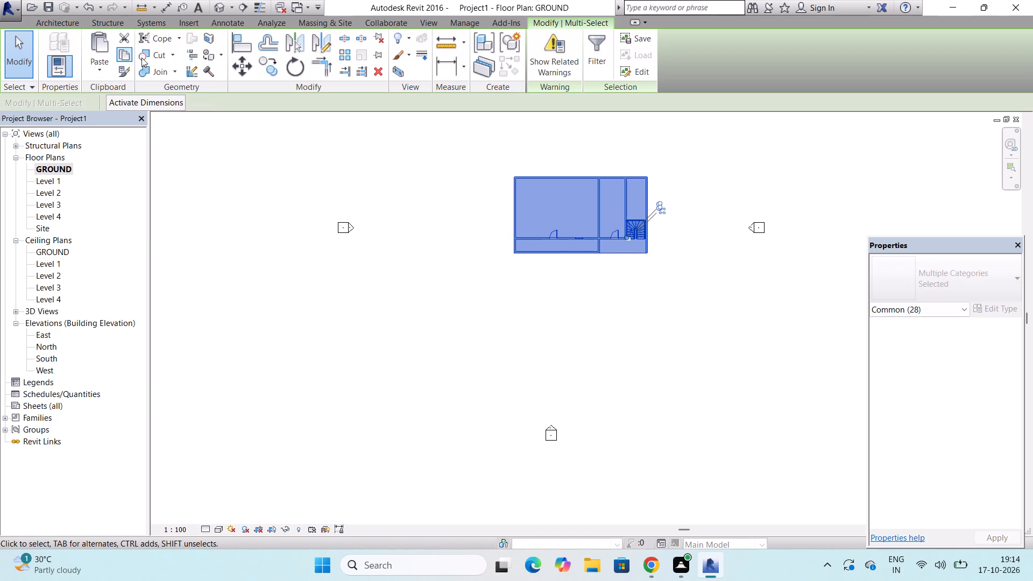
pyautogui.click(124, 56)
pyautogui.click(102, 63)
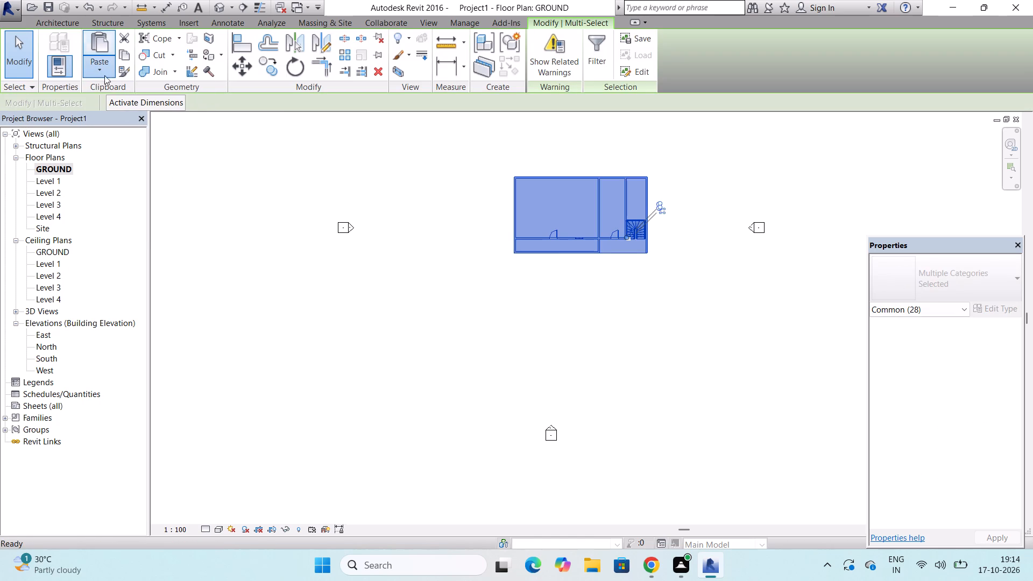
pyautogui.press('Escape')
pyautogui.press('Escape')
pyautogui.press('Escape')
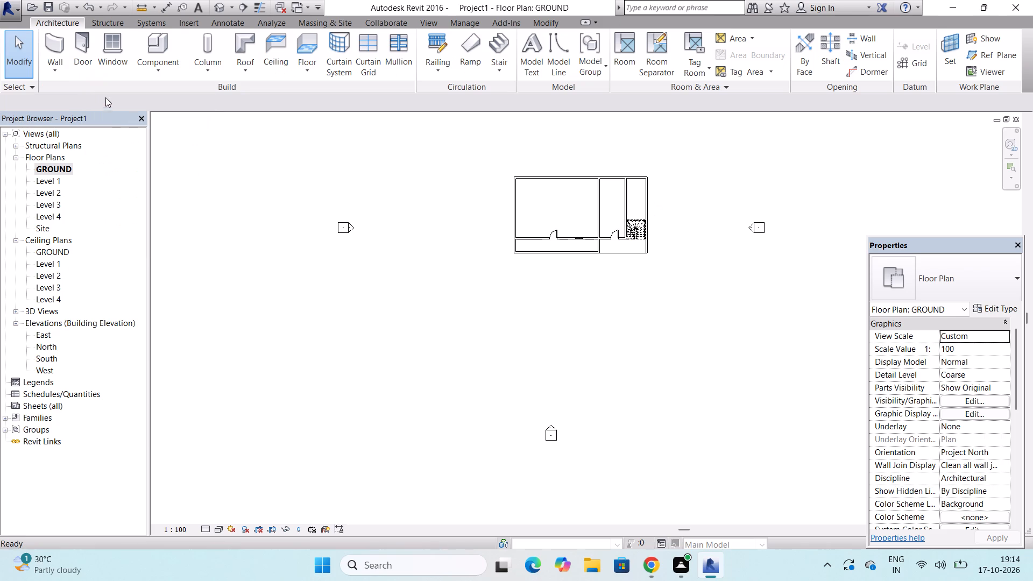
# Check the model in 3D and open the North elevation.
pyautogui.click(222, 5)
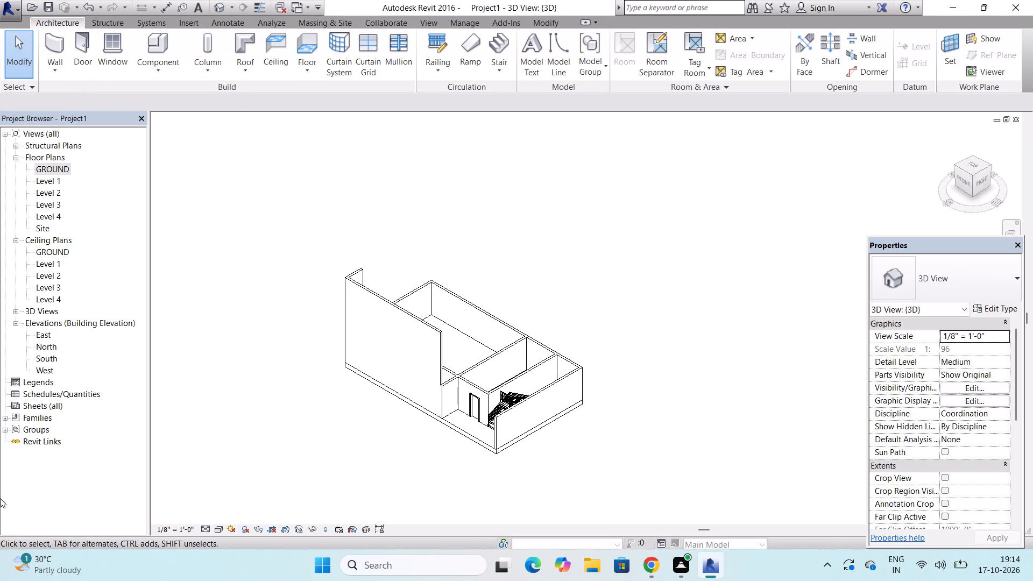
pyautogui.doubleClick(45, 347)
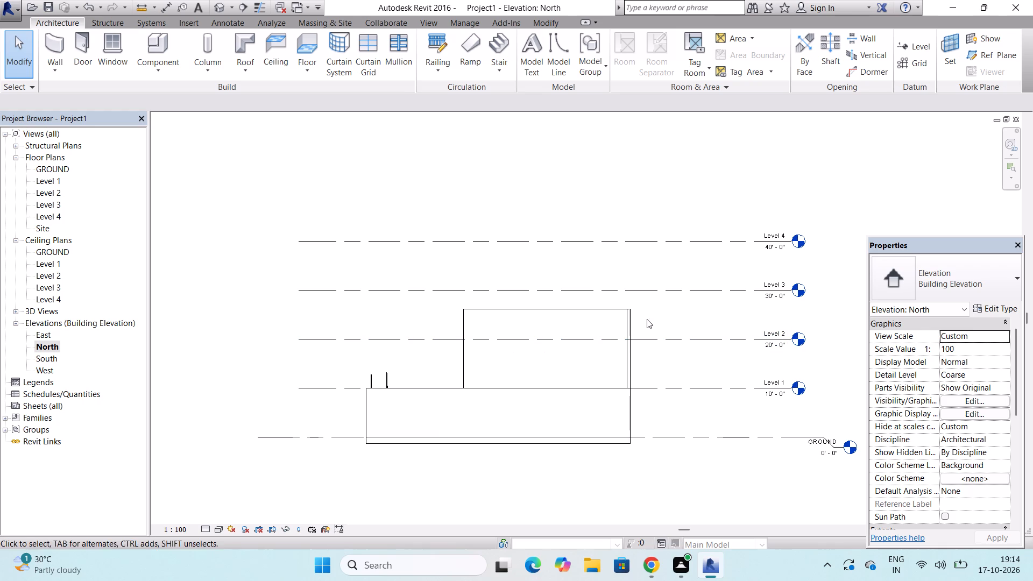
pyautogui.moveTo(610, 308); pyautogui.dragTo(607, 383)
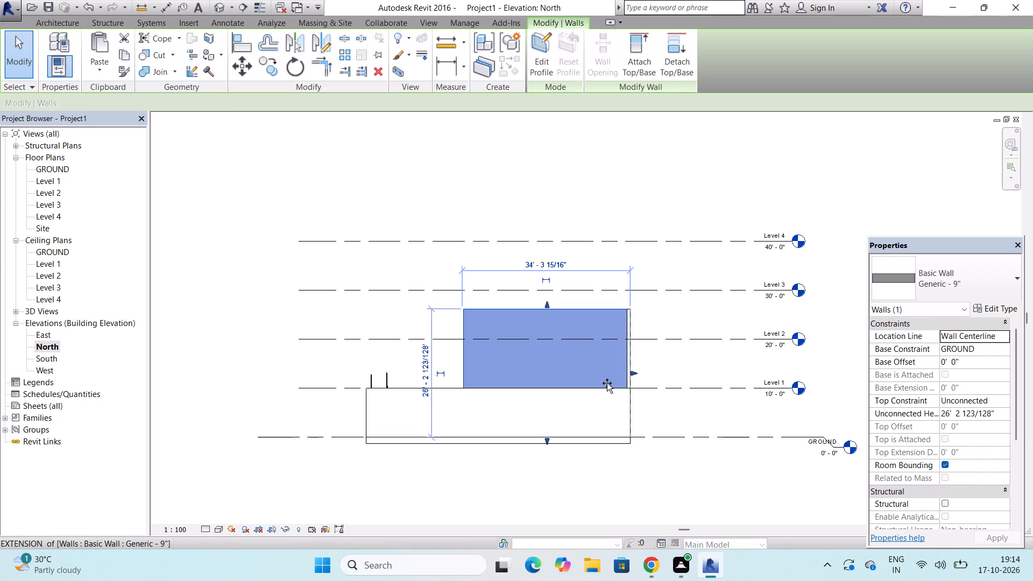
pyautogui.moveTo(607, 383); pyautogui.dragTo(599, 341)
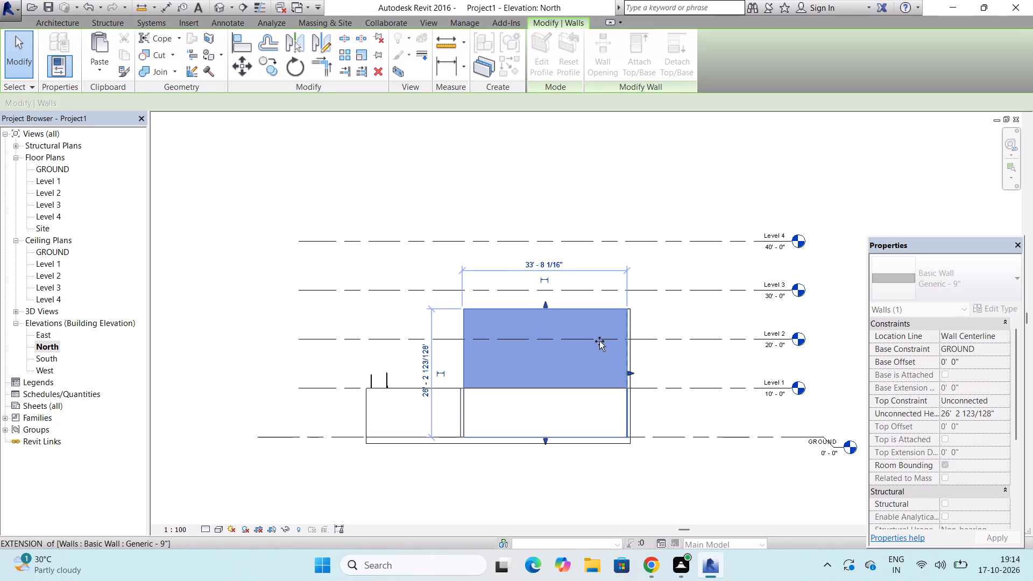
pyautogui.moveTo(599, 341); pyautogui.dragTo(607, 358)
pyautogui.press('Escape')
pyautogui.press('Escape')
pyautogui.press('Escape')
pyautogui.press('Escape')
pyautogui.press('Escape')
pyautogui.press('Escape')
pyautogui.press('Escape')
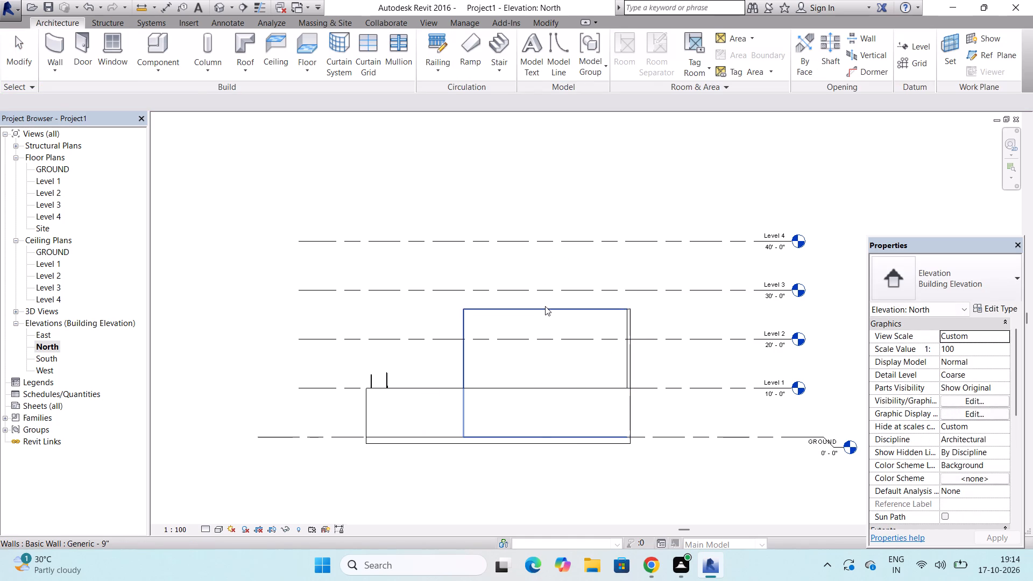
# Lower the top of the long new 9" south wall to a height of 5' 6" above GROUND.
pyautogui.click(545, 306)
pyautogui.moveTo(547, 302); pyautogui.dragTo(548, 390)
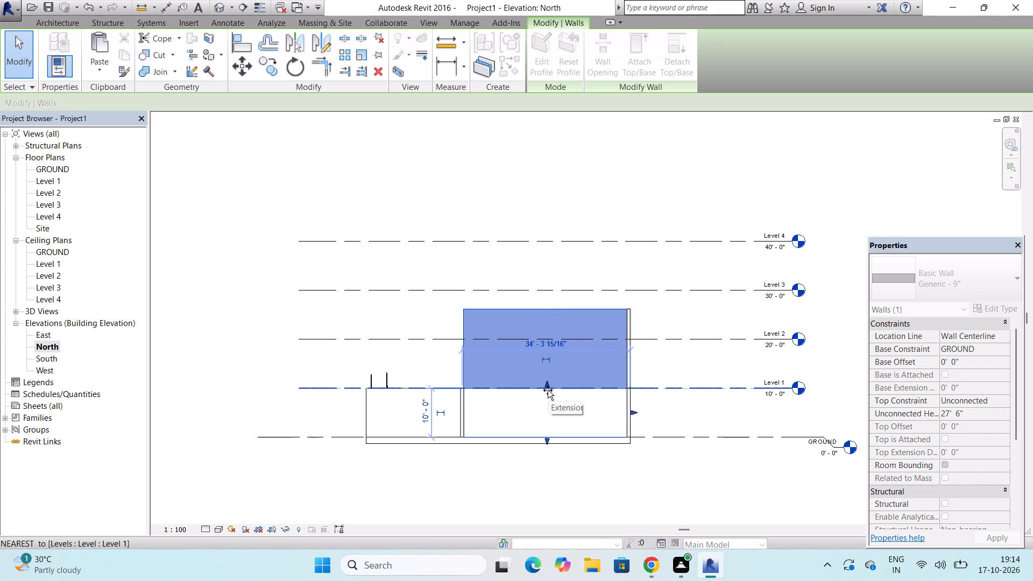
pyautogui.moveTo(548, 390); pyautogui.dragTo(548, 412)
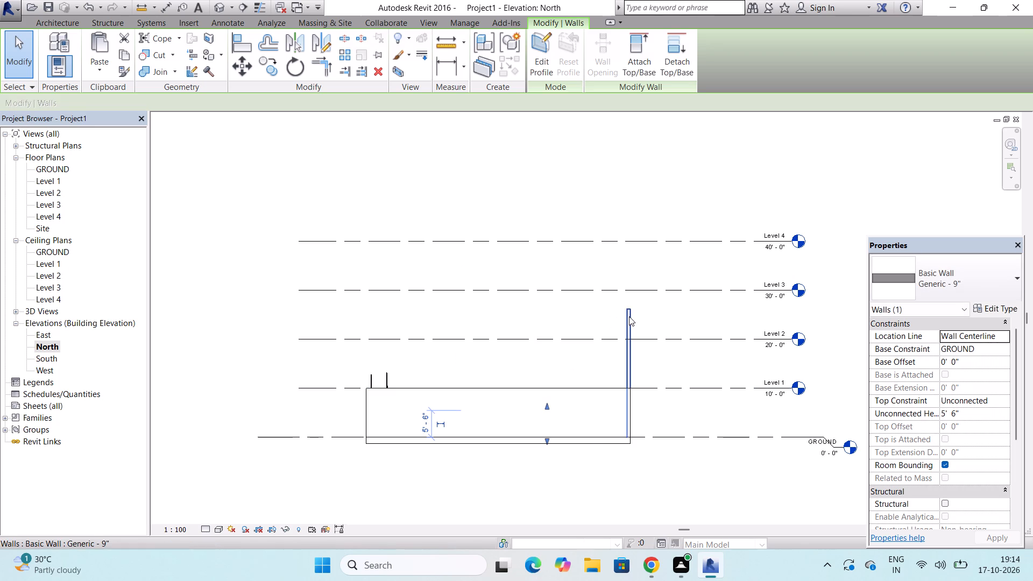
# Lower the top of the short 9" wall at the west end to a height of 5' 6" as well.
pyautogui.click(629, 316)
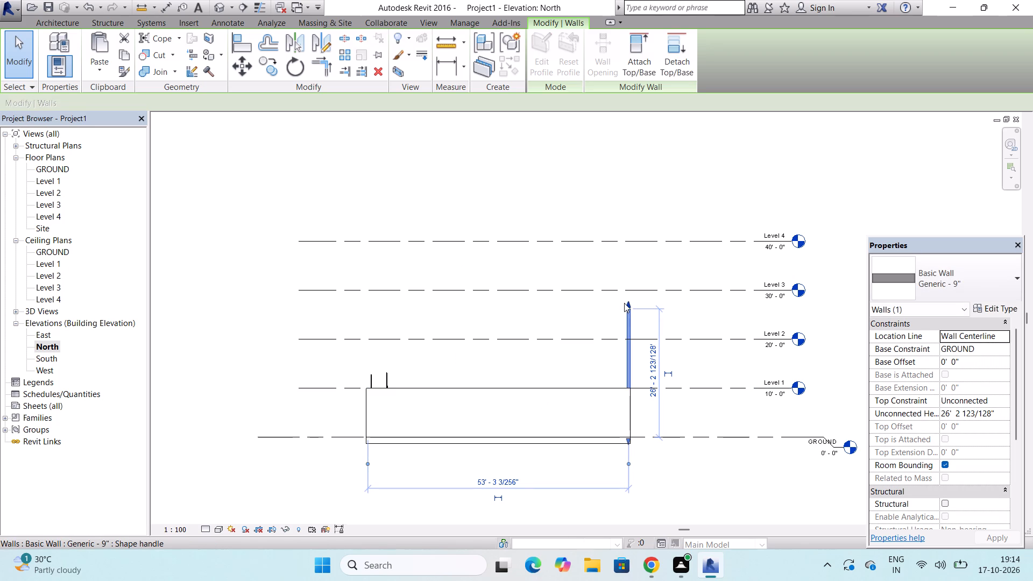
pyautogui.moveTo(627, 304); pyautogui.dragTo(629, 399)
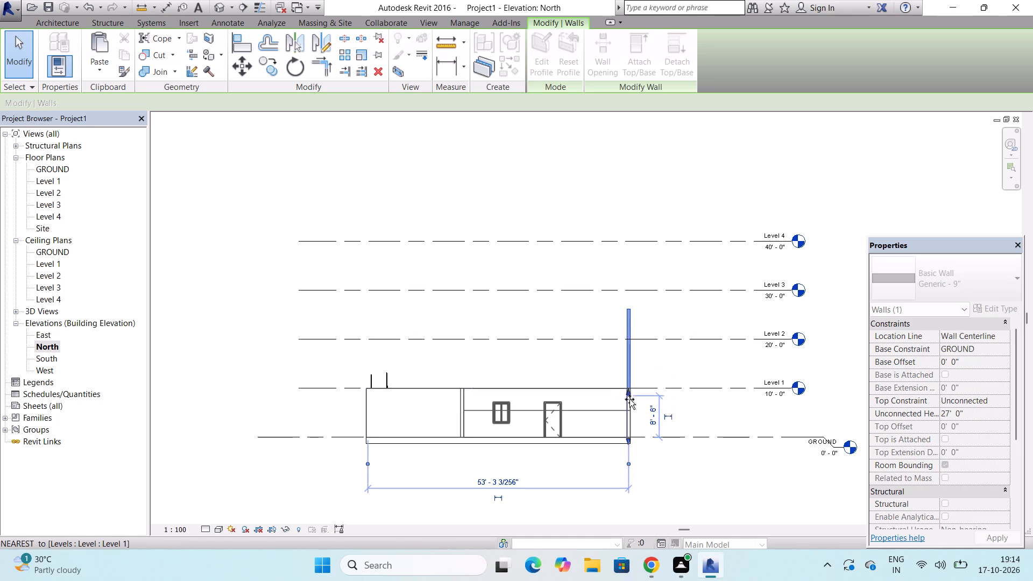
pyautogui.moveTo(629, 399); pyautogui.dragTo(628, 406)
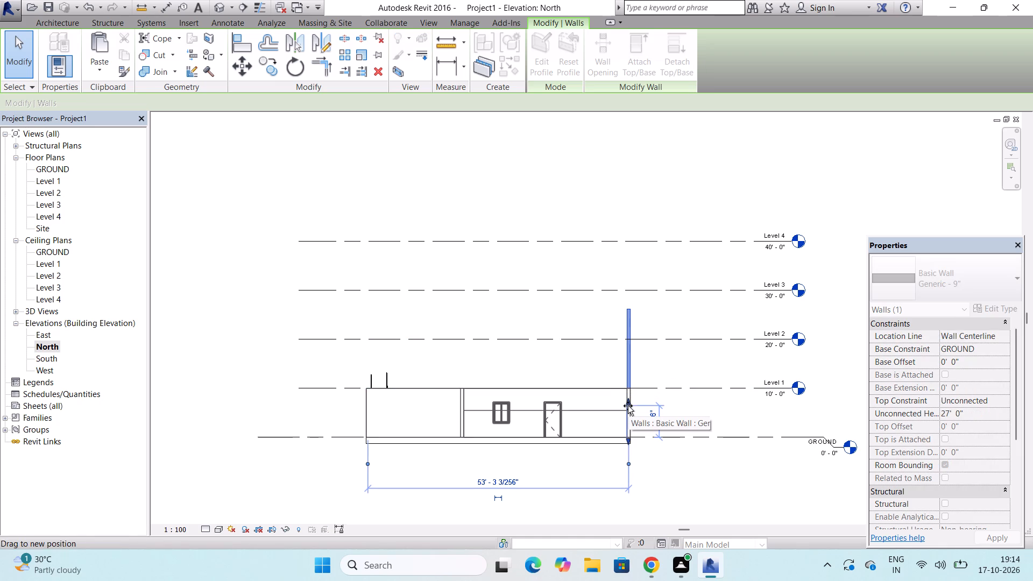
pyautogui.moveTo(628, 406); pyautogui.dragTo(628, 411)
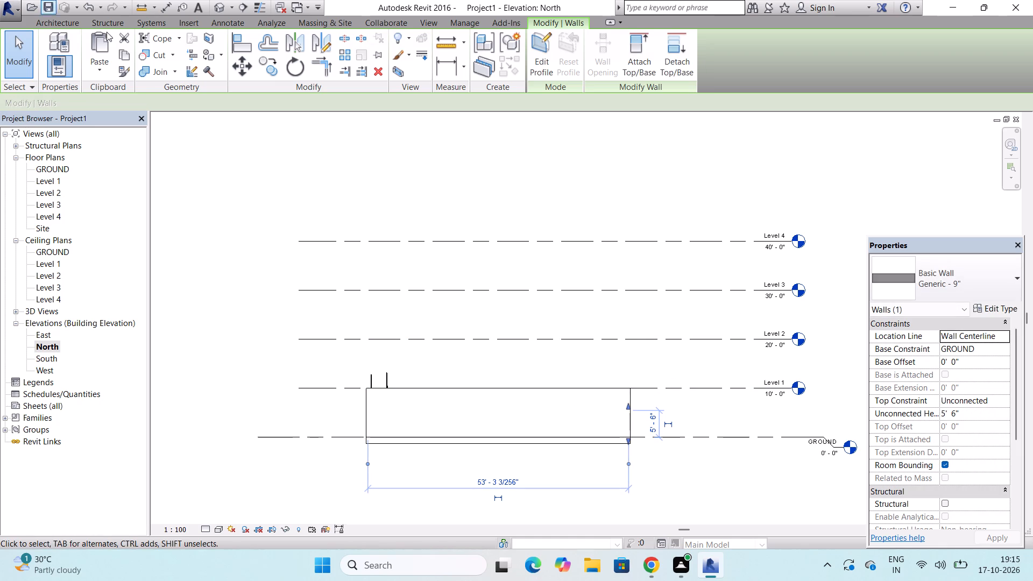
# Return to the 3D view, dismiss the notification card and examine the ground floor with its lowered front walls.
pyautogui.doubleClick(219, 9)
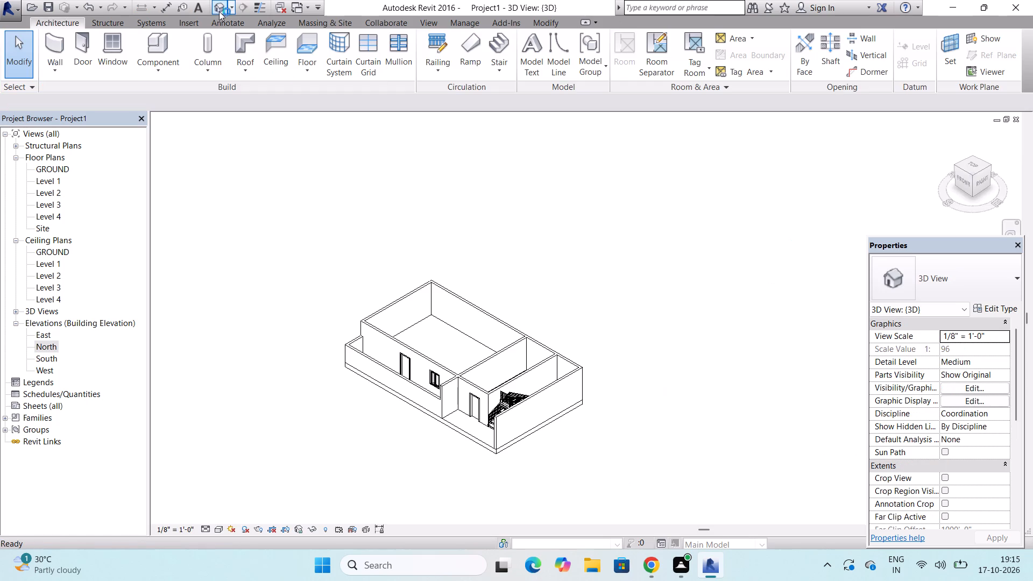
pyautogui.scroll(7, 319, 332)
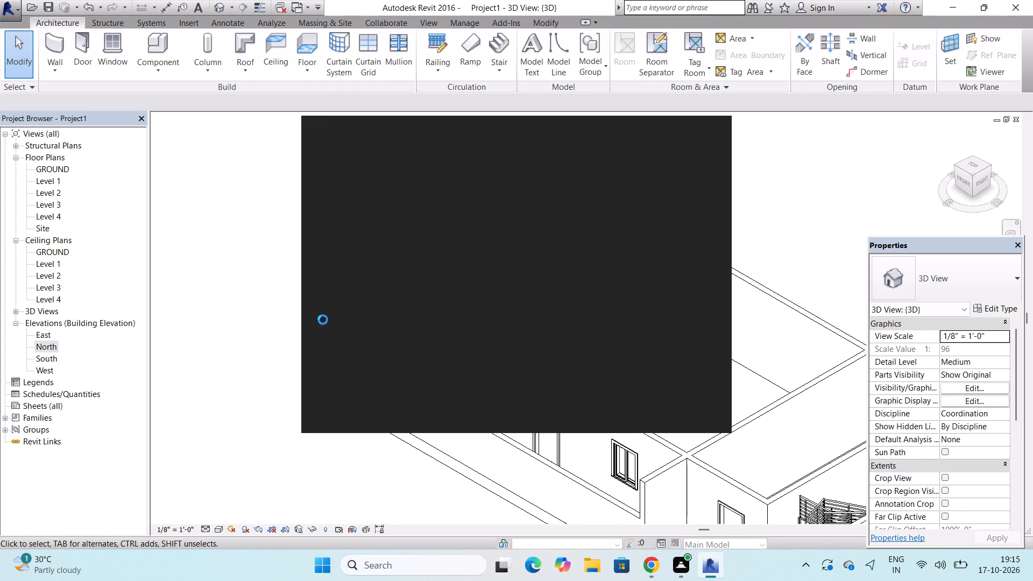
pyautogui.press('Escape')
pyautogui.press('Escape')
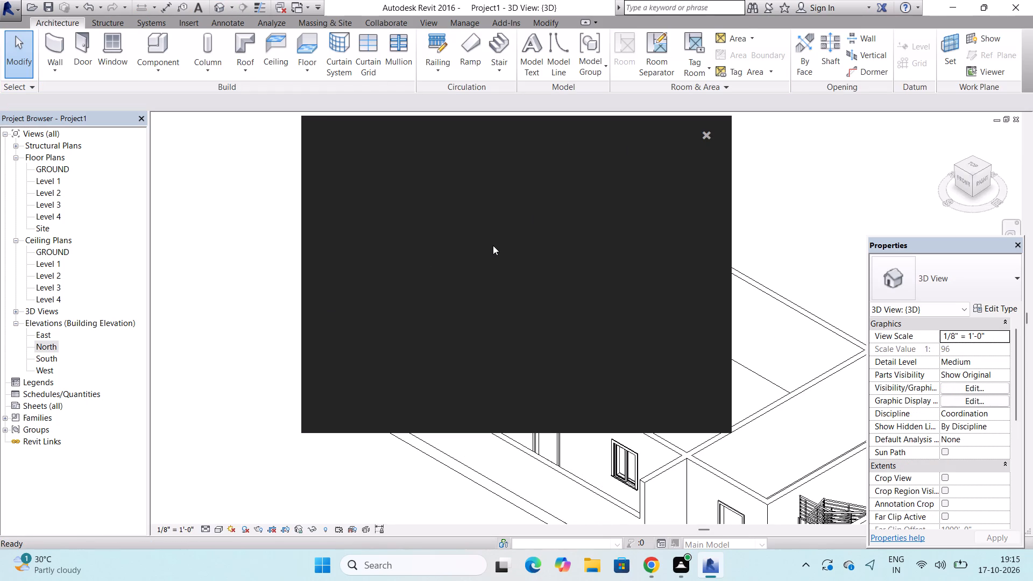
pyautogui.click(701, 133)
pyautogui.scroll(-4, 473, 210)
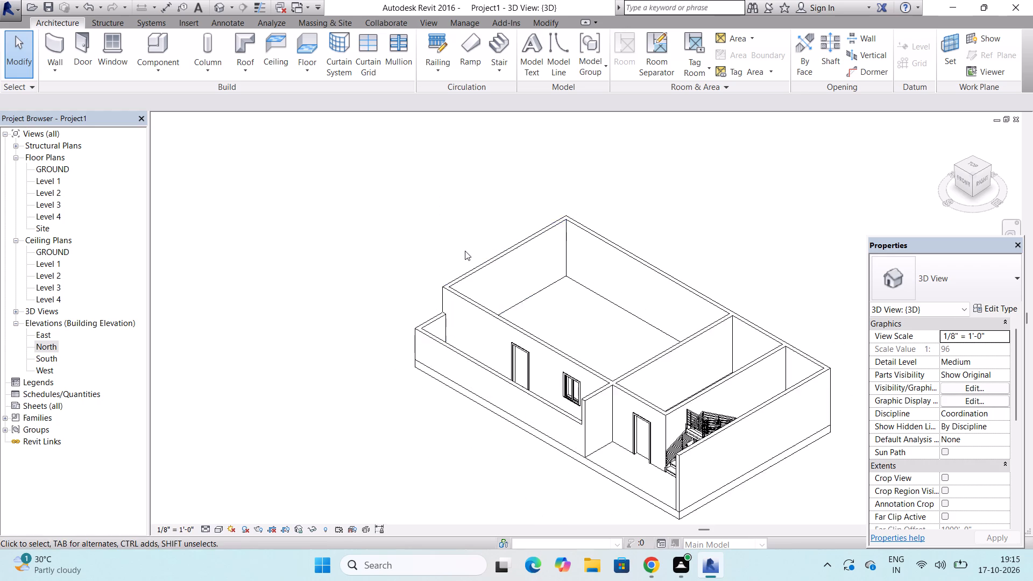
pyautogui.scroll(-1, 465, 251)
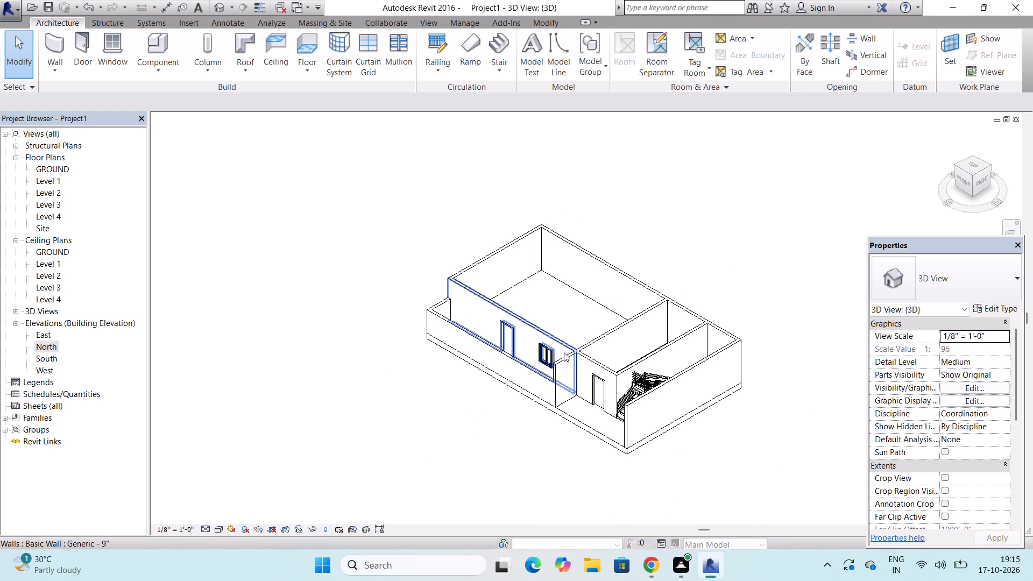
pyautogui.press('Escape')
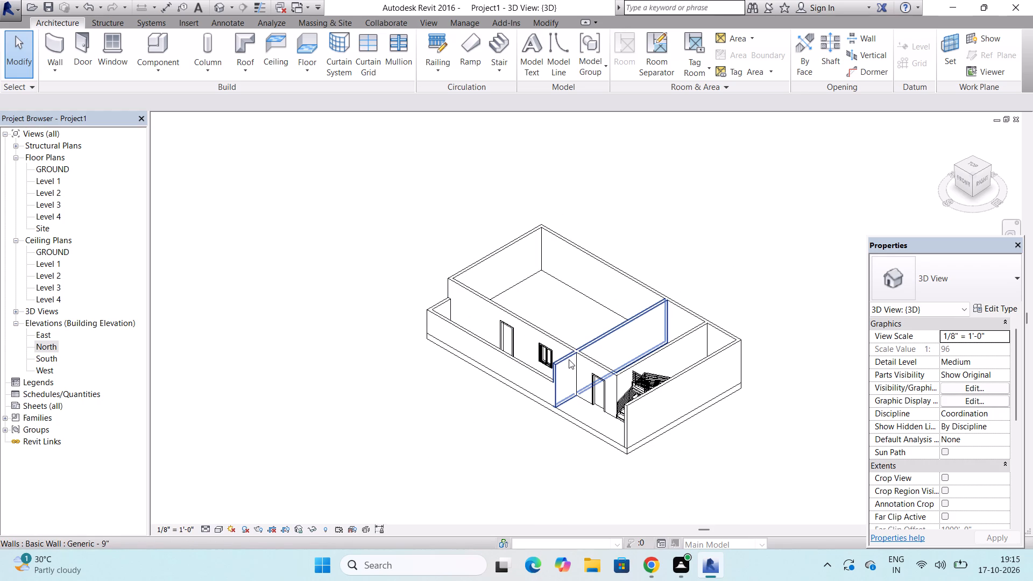
pyautogui.scroll(-3, 527, 337)
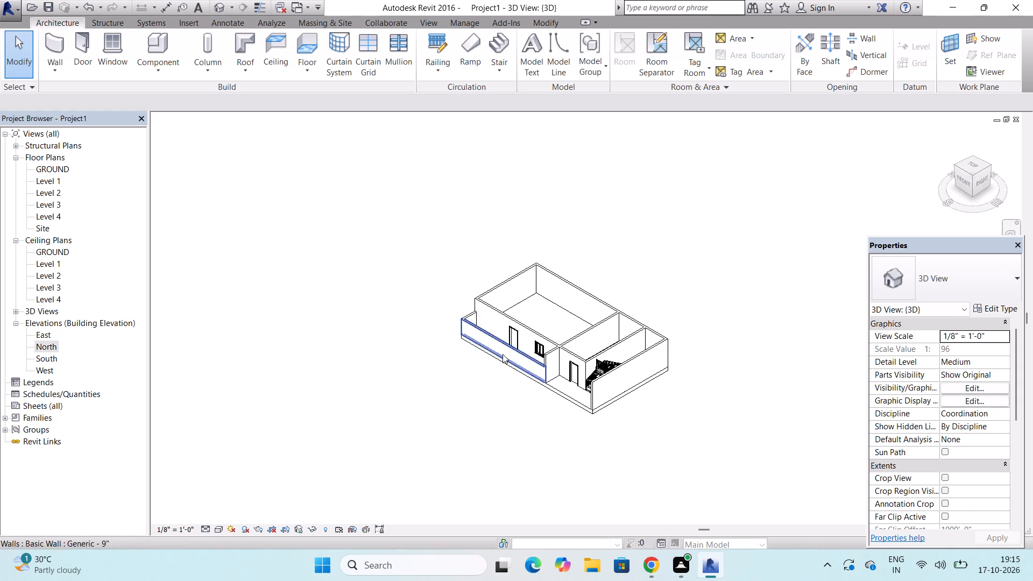
pyautogui.scroll(4, 486, 352)
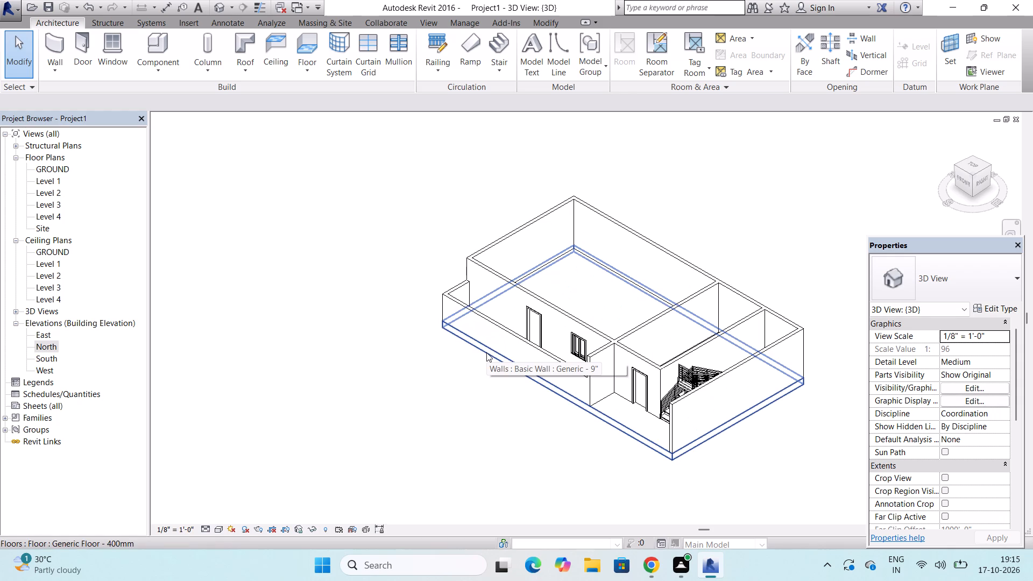
pyautogui.press('Escape')
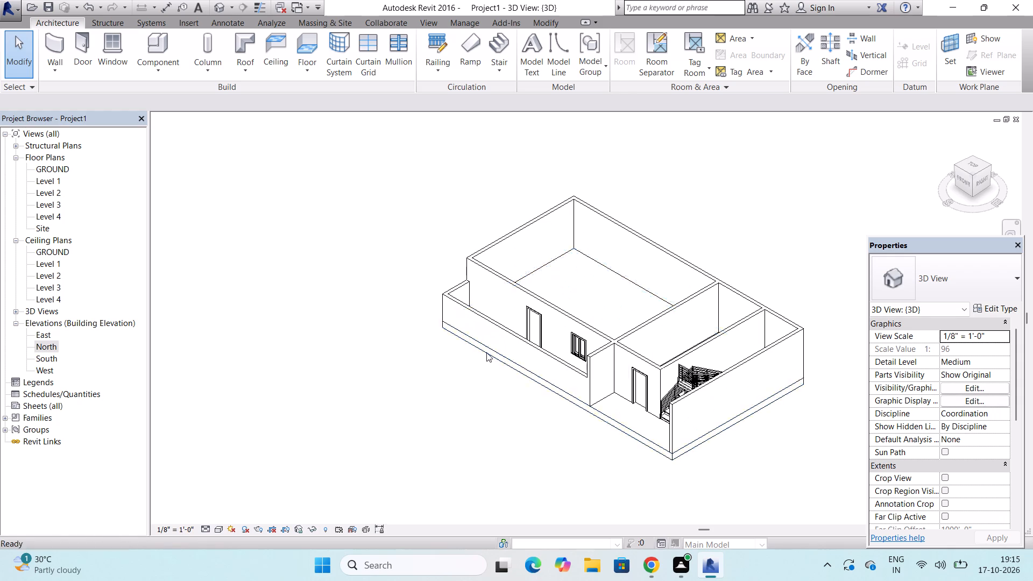
pyautogui.press('Escape')
pyautogui.press('Escape')
pyautogui.press('Escape')
# Copy all the ground floor elements and paste them aligned to Level 1, finishing with nothing selected.
pyautogui.scroll(-3, 440, 325)
pyautogui.moveTo(383, 176); pyautogui.dragTo(655, 430)
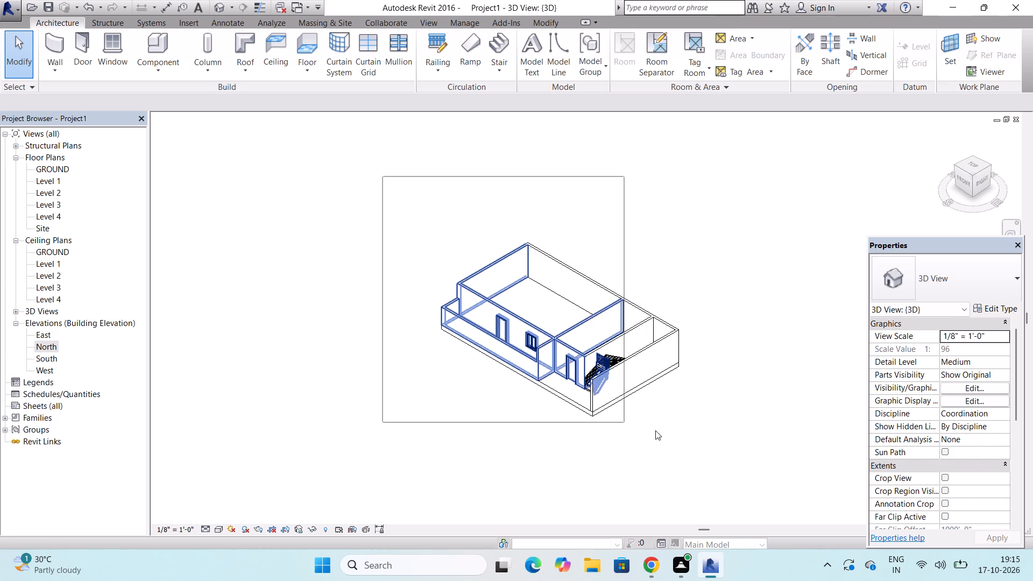
pyautogui.moveTo(655, 430); pyautogui.dragTo(709, 439)
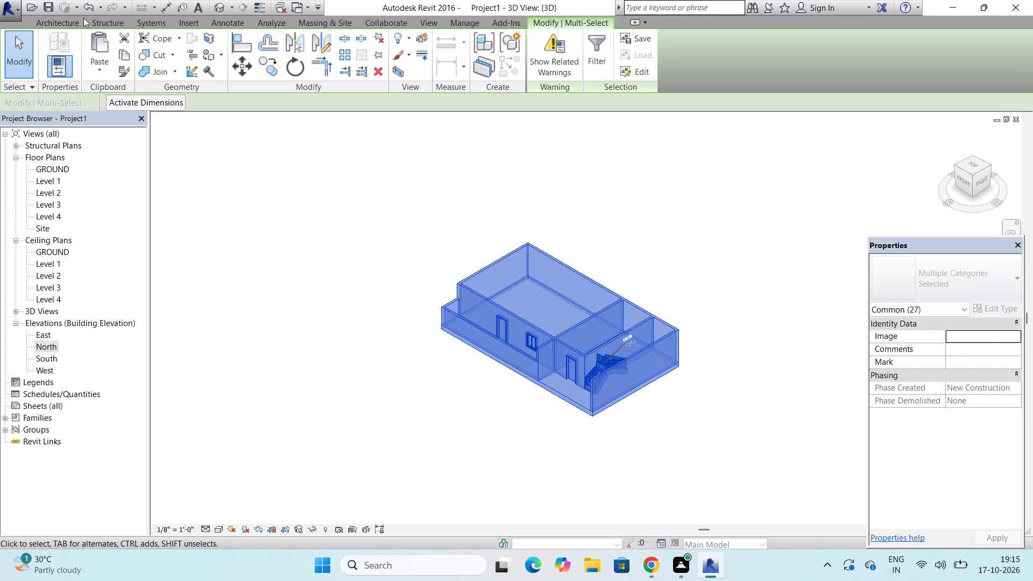
pyautogui.click(123, 58)
pyautogui.click(109, 63)
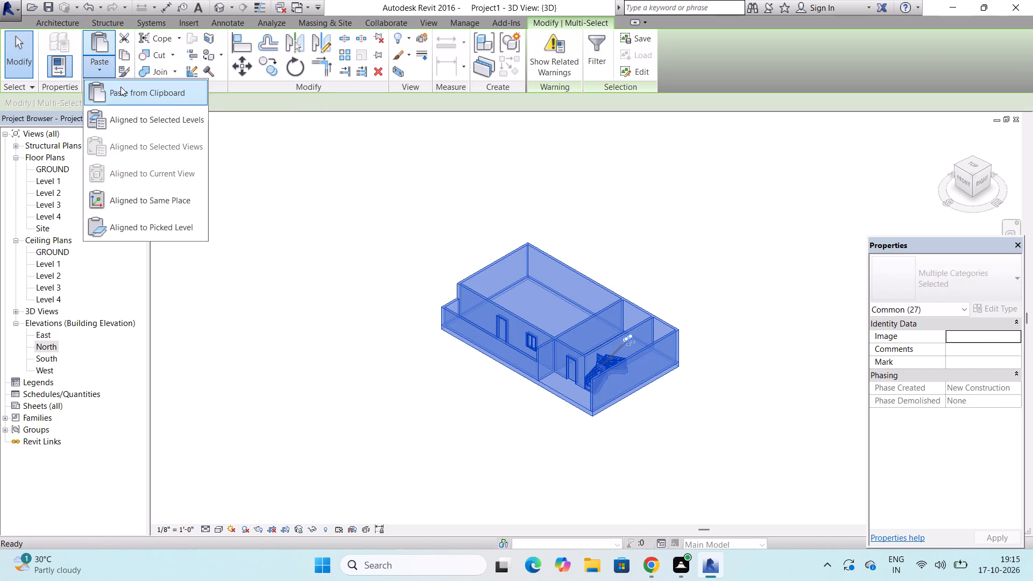
pyautogui.click(123, 119)
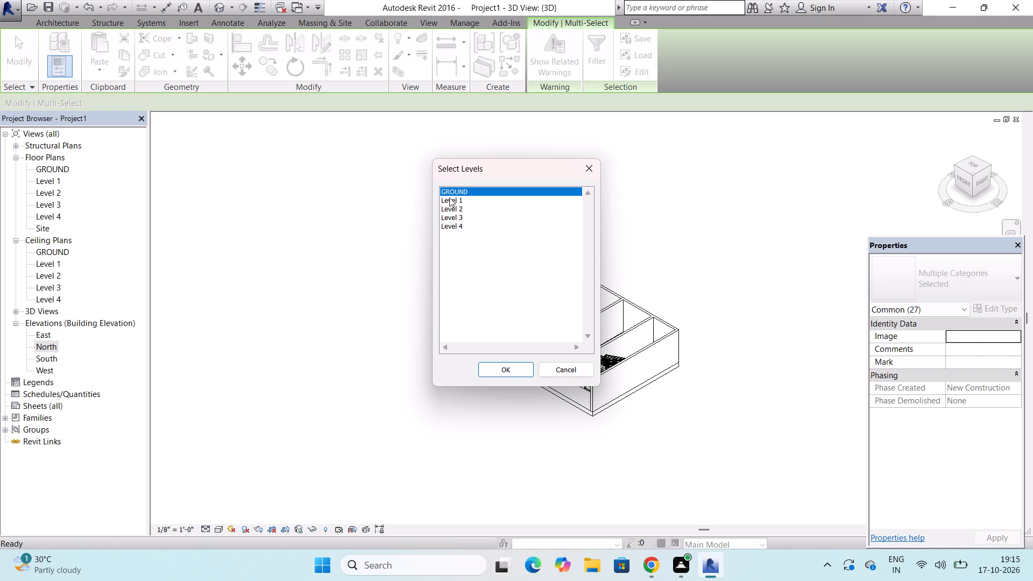
pyautogui.click(449, 197)
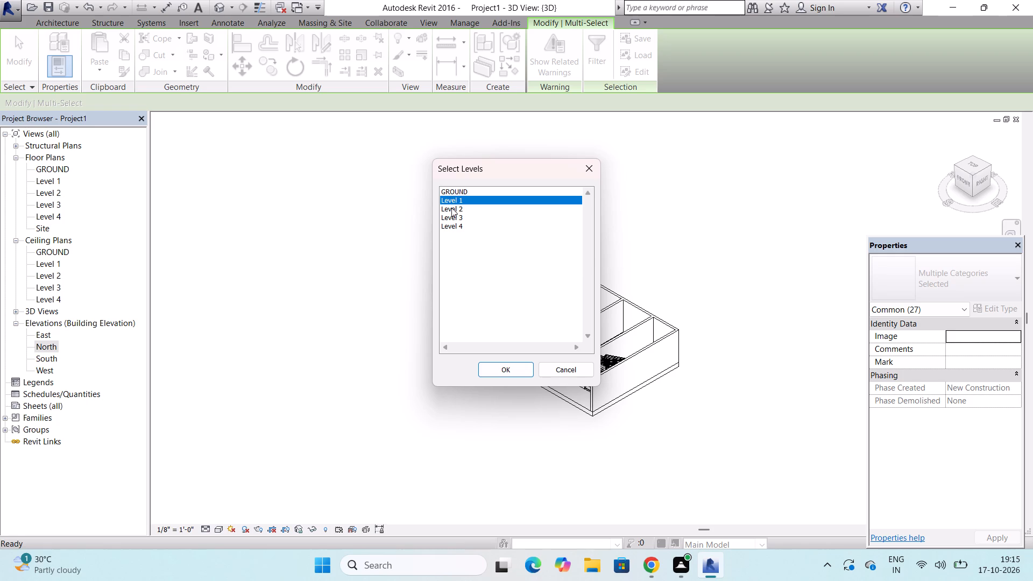
pyautogui.click(499, 371)
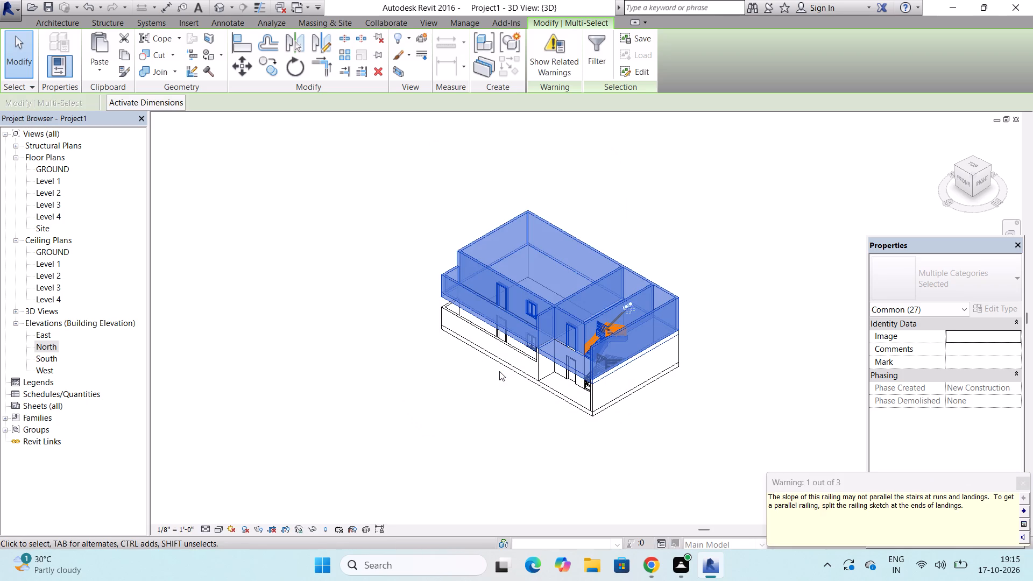
pyautogui.press('Escape')
pyautogui.press('Escape')
pyautogui.press('Escape')
pyautogui.press('Escape')
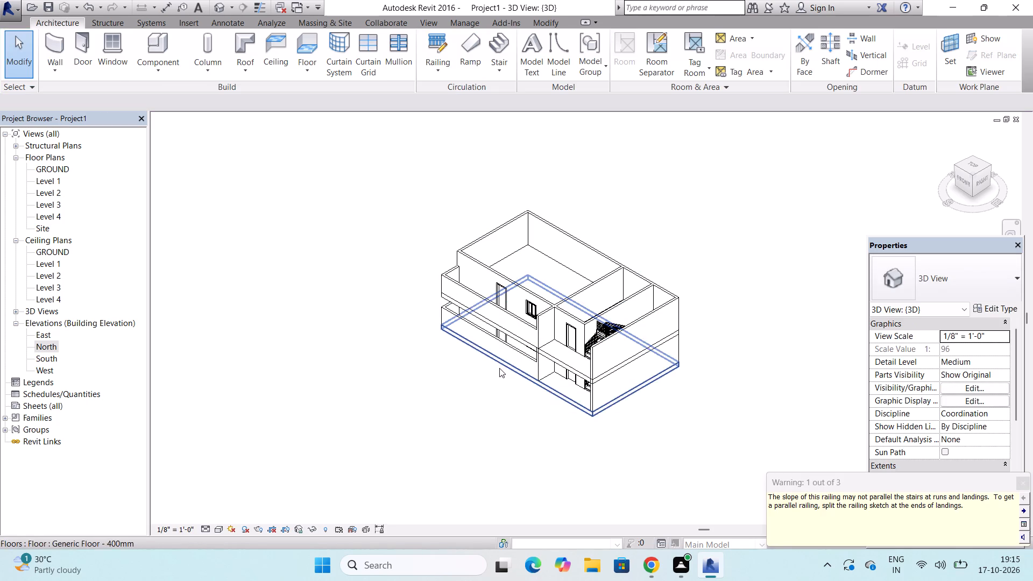
pyautogui.press('Escape')
pyautogui.press('Escape')
pyautogui.press('Escape')
pyautogui.press('Escape')
pyautogui.press('Escape')
pyautogui.press('Escape')
pyautogui.press('Escape')
pyautogui.press('Escape')
pyautogui.press('Escape')
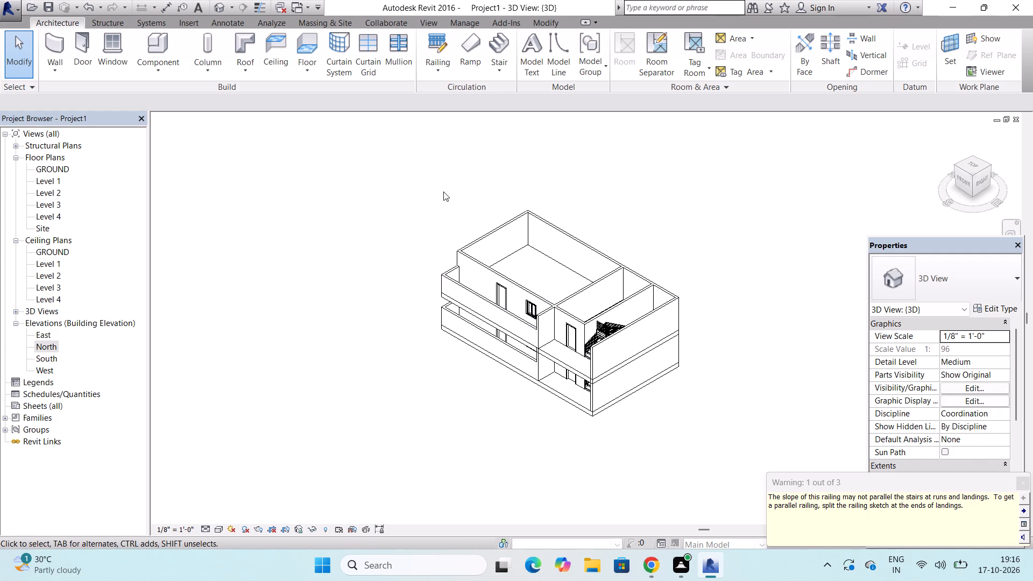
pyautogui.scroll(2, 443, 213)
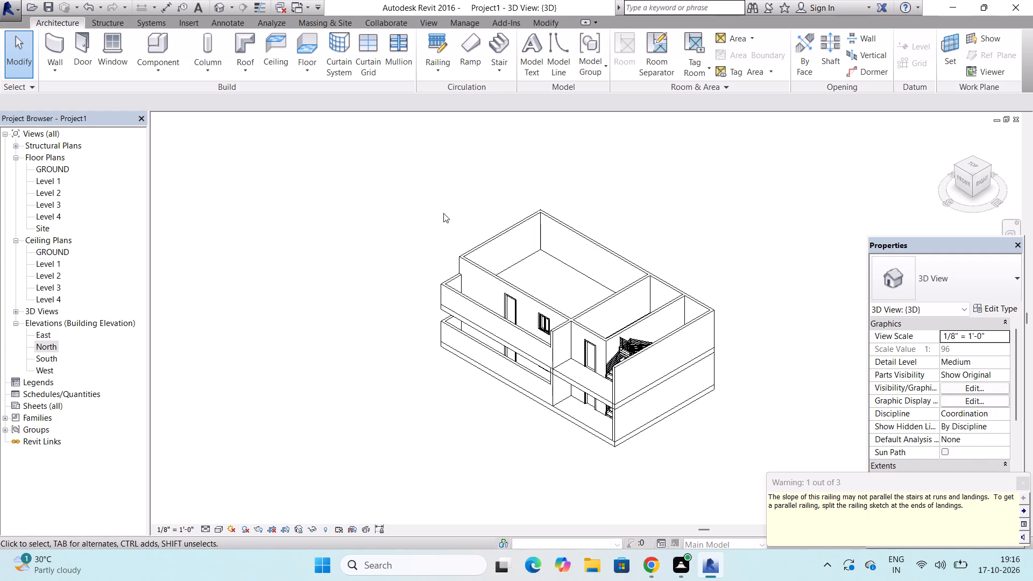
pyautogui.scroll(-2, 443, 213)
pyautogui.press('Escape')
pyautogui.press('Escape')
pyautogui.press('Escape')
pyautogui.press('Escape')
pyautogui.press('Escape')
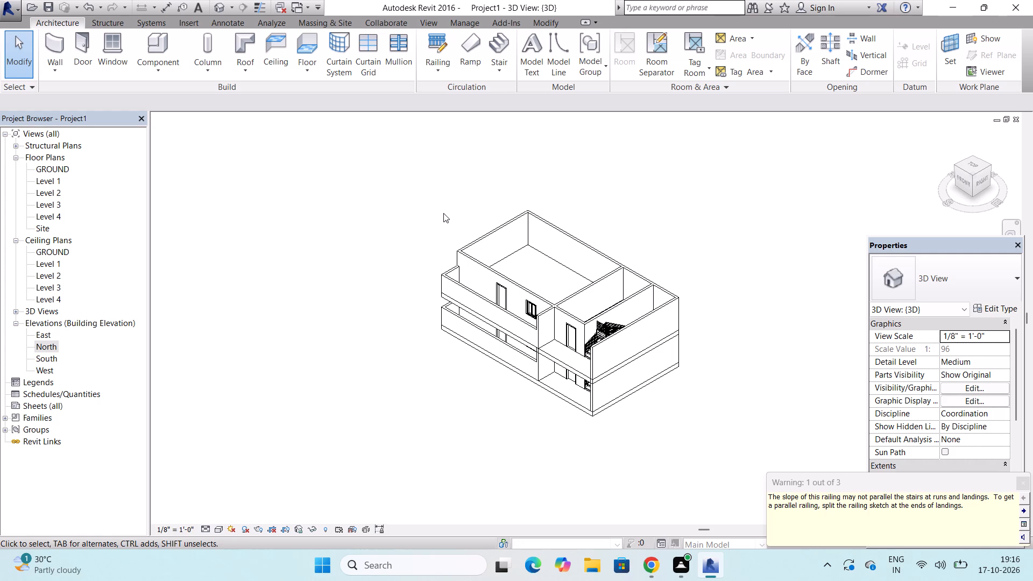
# Delete the single-flush door beside the staircase on the upper storey and dismiss the notification card.
pyautogui.scroll(6, 570, 351)
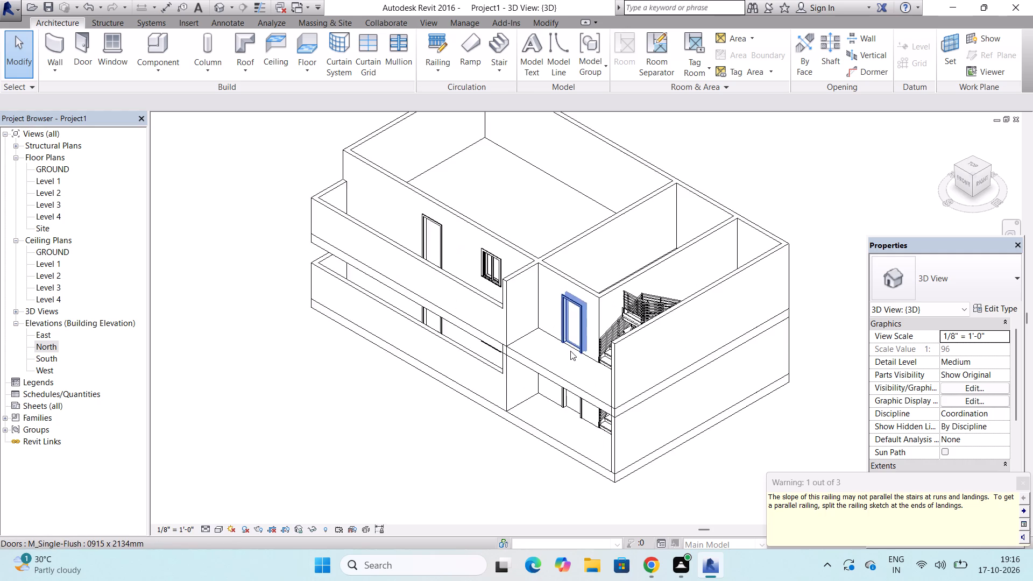
pyautogui.scroll(3, 570, 351)
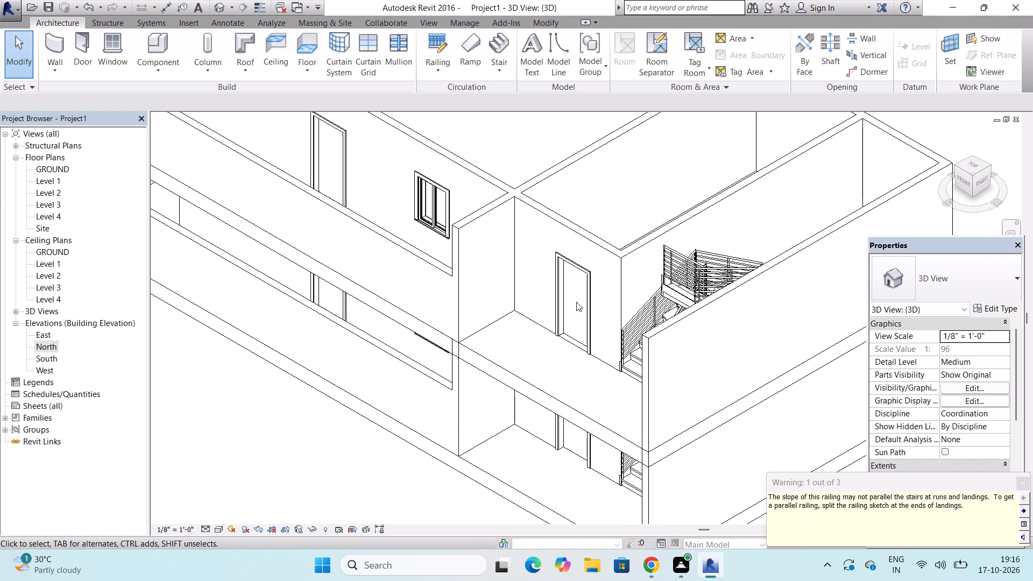
pyautogui.click(586, 270)
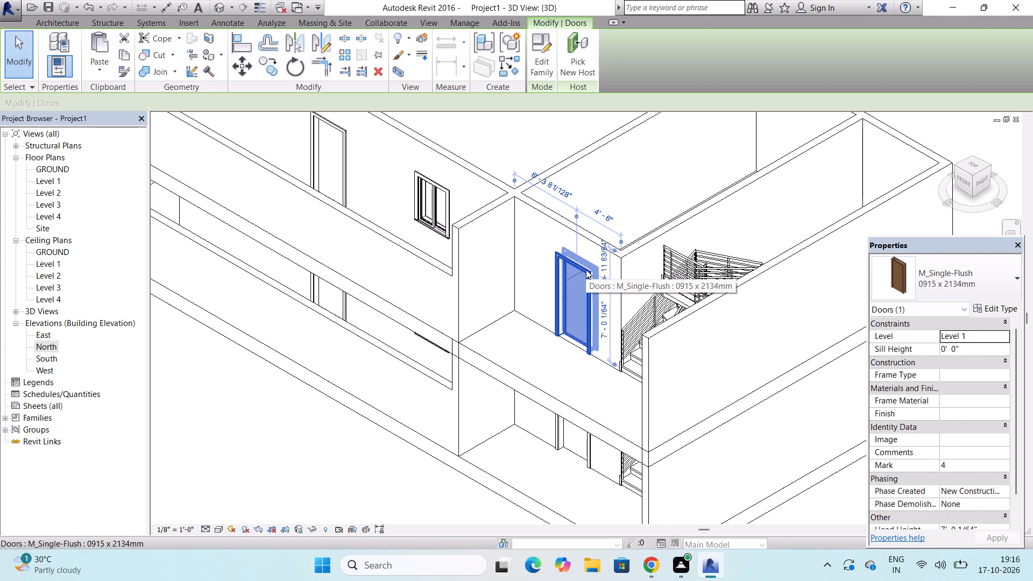
pyautogui.press('Delete')
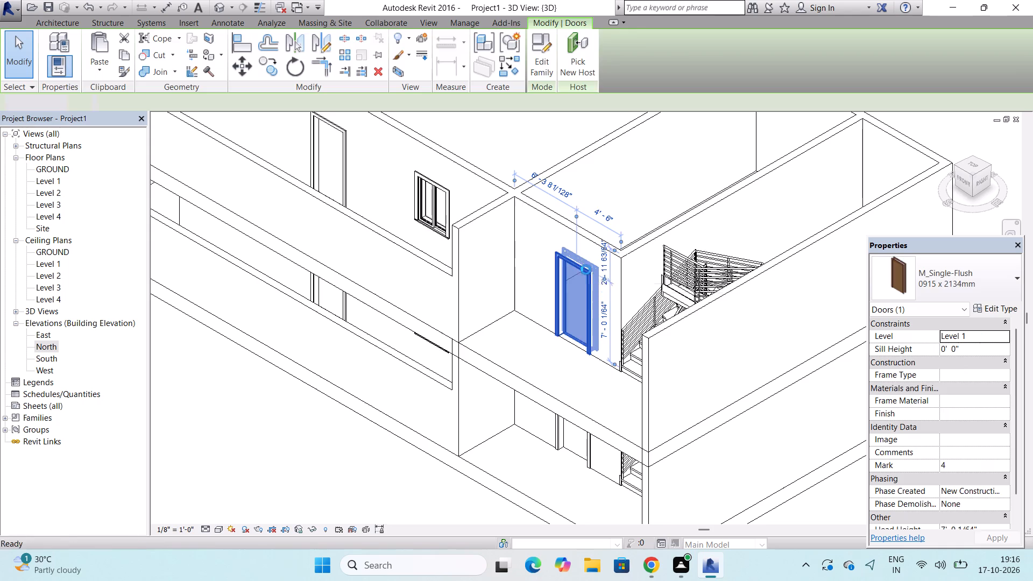
pyautogui.click(704, 134)
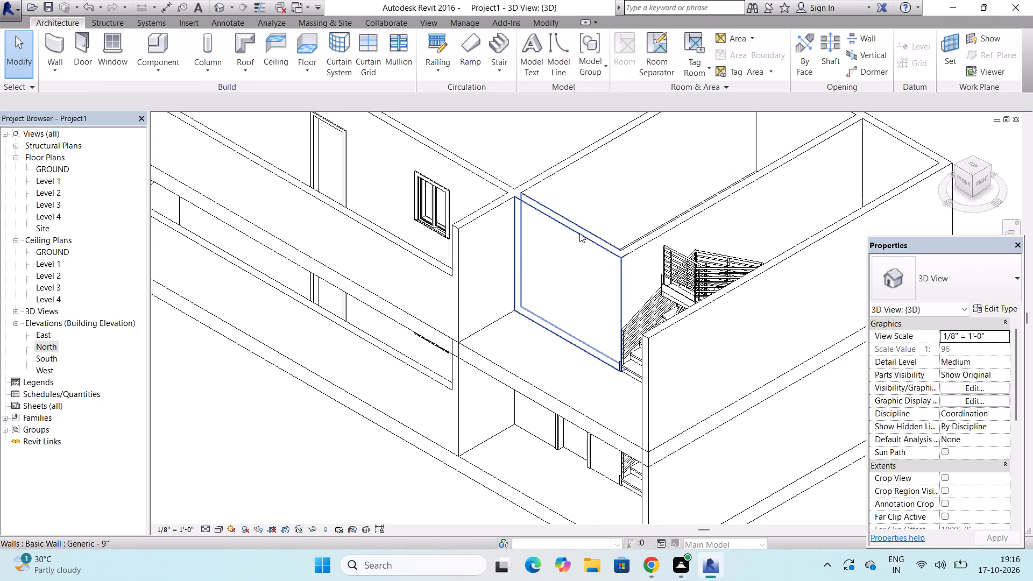
# Open the Level 1 floor plan and move the short 9" wall west of the stair south to the slab's front edge.
pyautogui.click(579, 233)
pyautogui.press('Escape')
pyautogui.press('Escape')
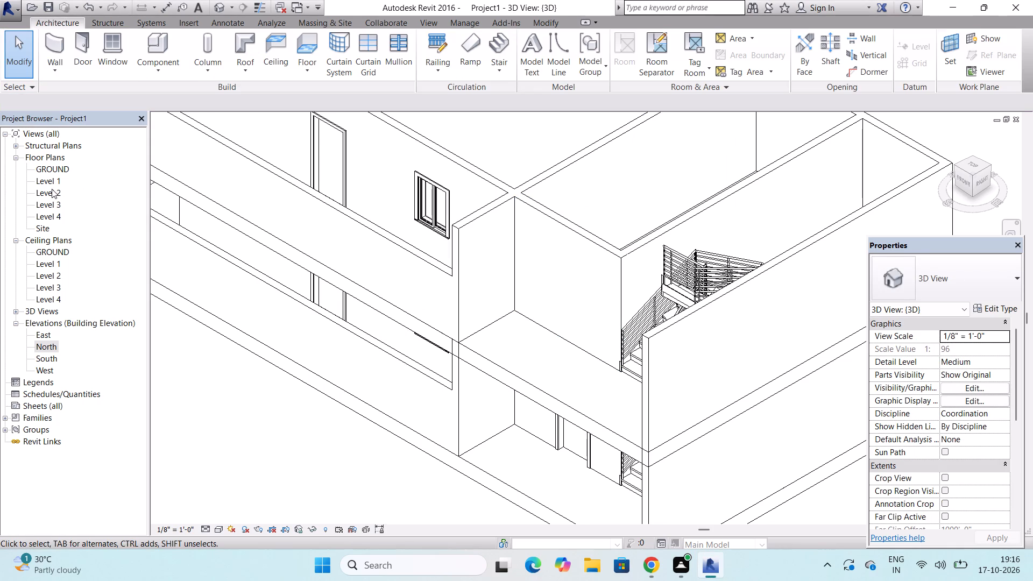
pyautogui.press('Escape')
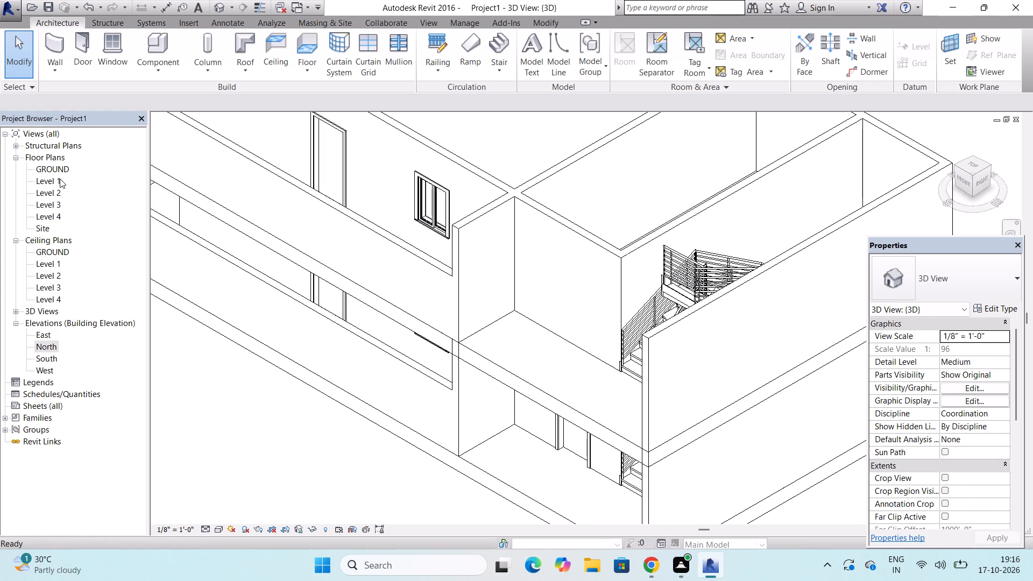
pyautogui.doubleClick(60, 179)
pyautogui.scroll(3, 635, 245)
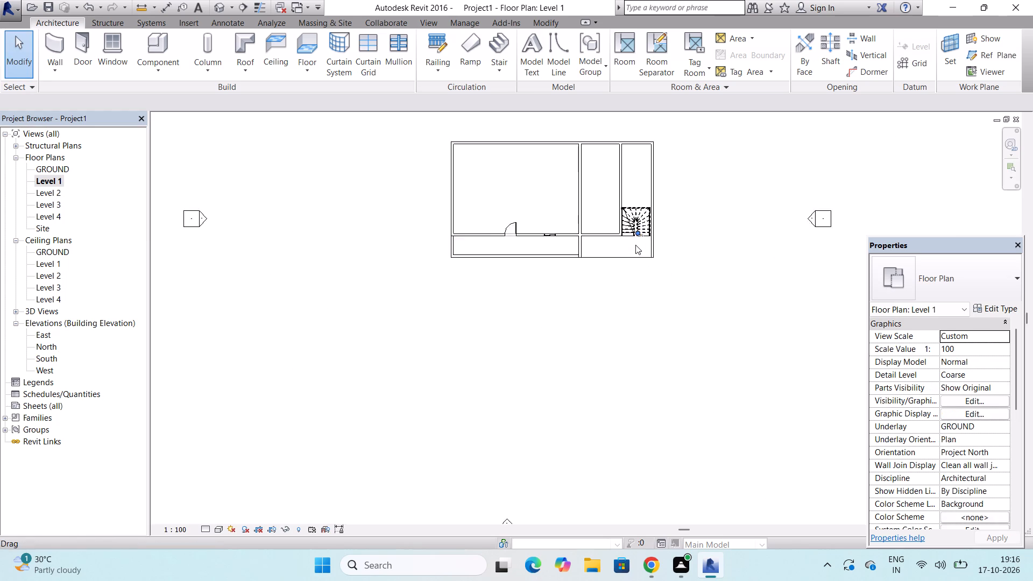
pyautogui.scroll(6, 635, 245)
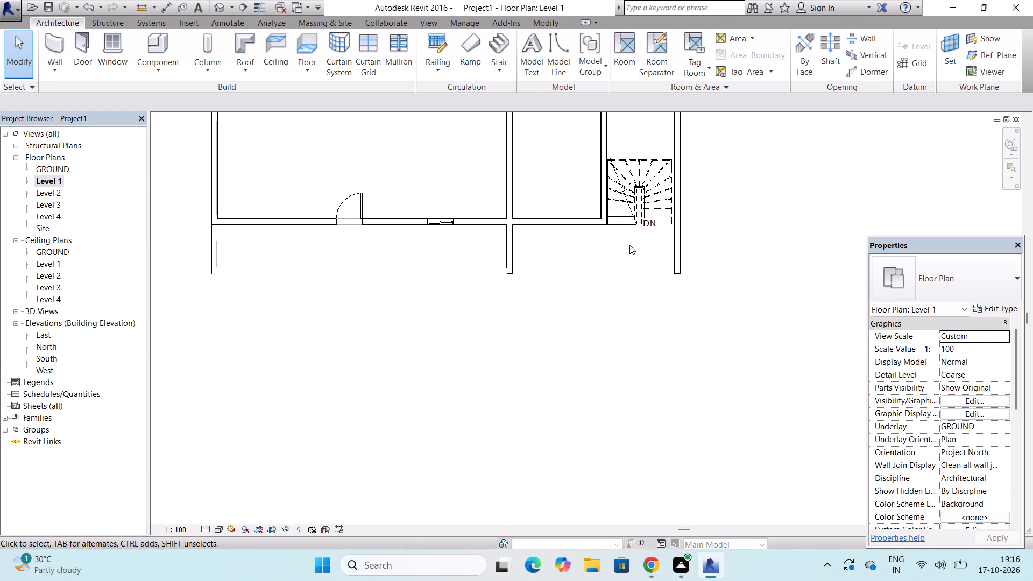
pyautogui.click(565, 221)
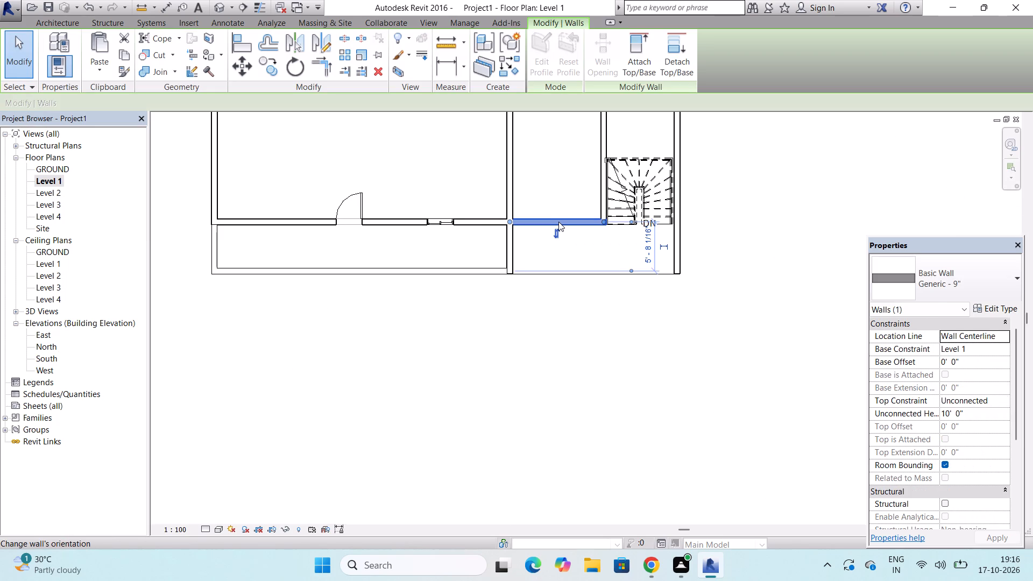
pyautogui.moveTo(558, 217); pyautogui.dragTo(558, 263)
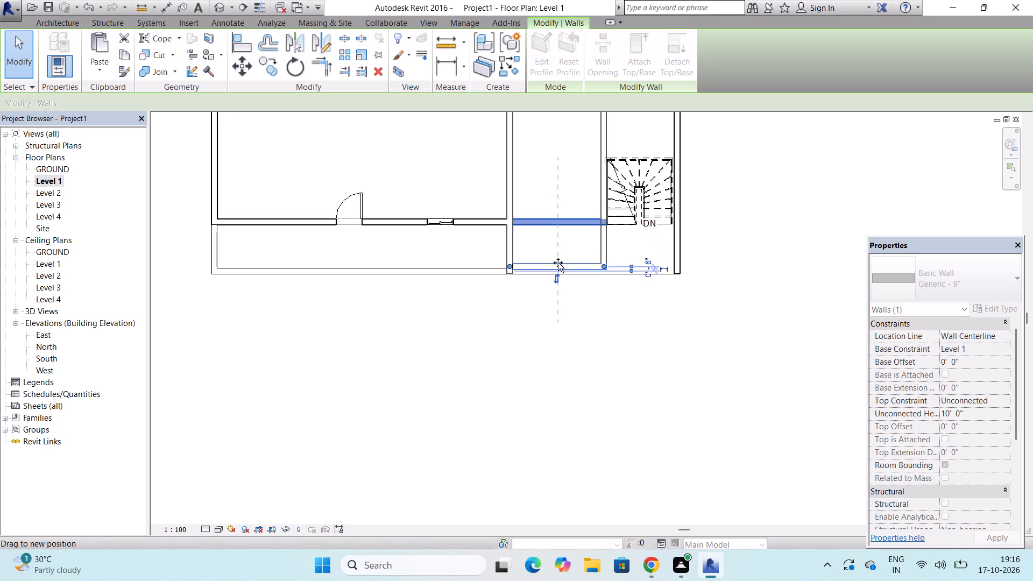
pyautogui.moveTo(558, 263); pyautogui.dragTo(558, 266)
pyautogui.scroll(2, 559, 266)
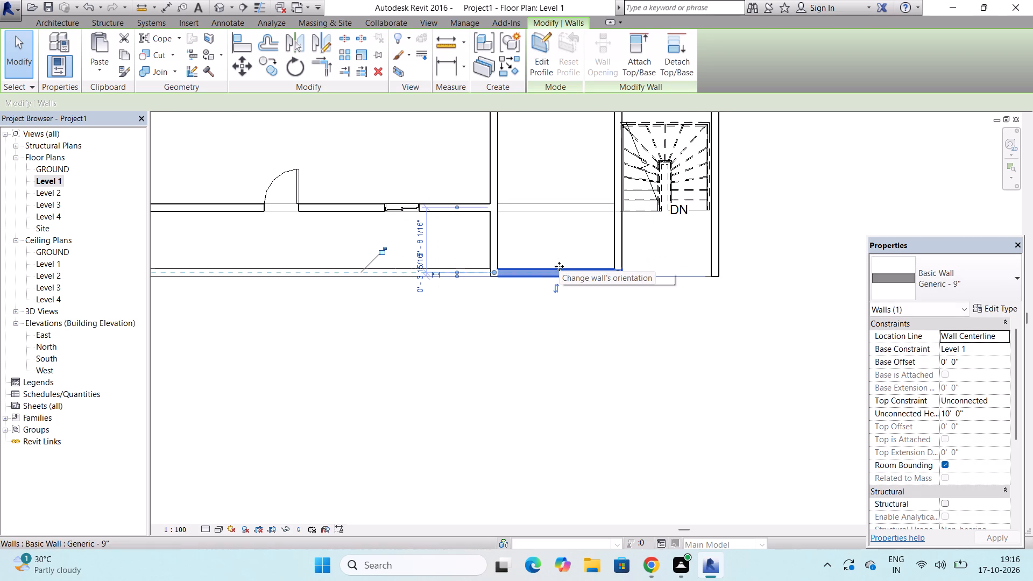
# Shorten the 9" partition wall beside the stair so its south end stops level with the stair's front edge.
pyautogui.click(620, 251)
pyautogui.moveTo(618, 271); pyautogui.dragTo(618, 245)
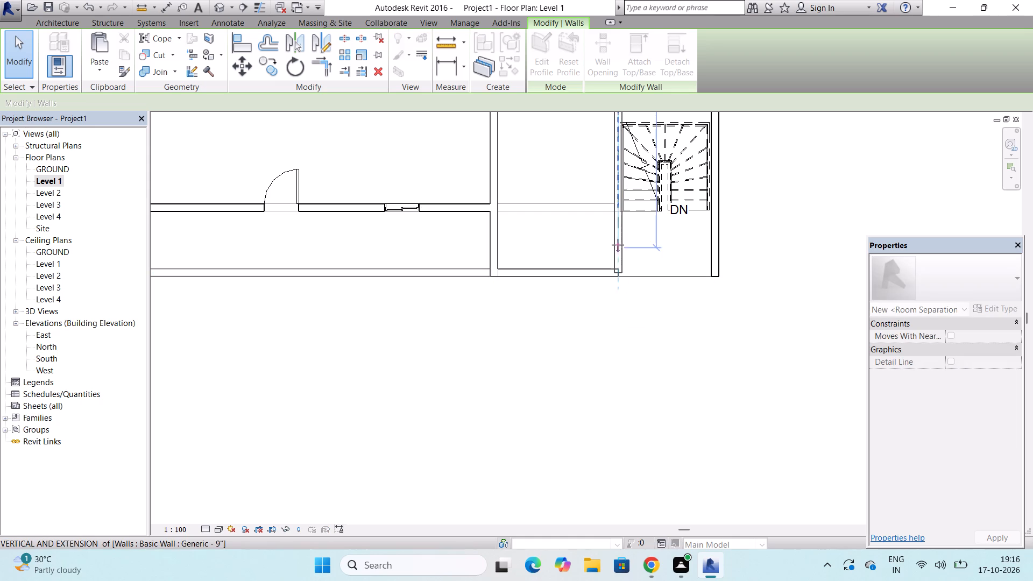
pyautogui.moveTo(618, 245); pyautogui.dragTo(618, 212)
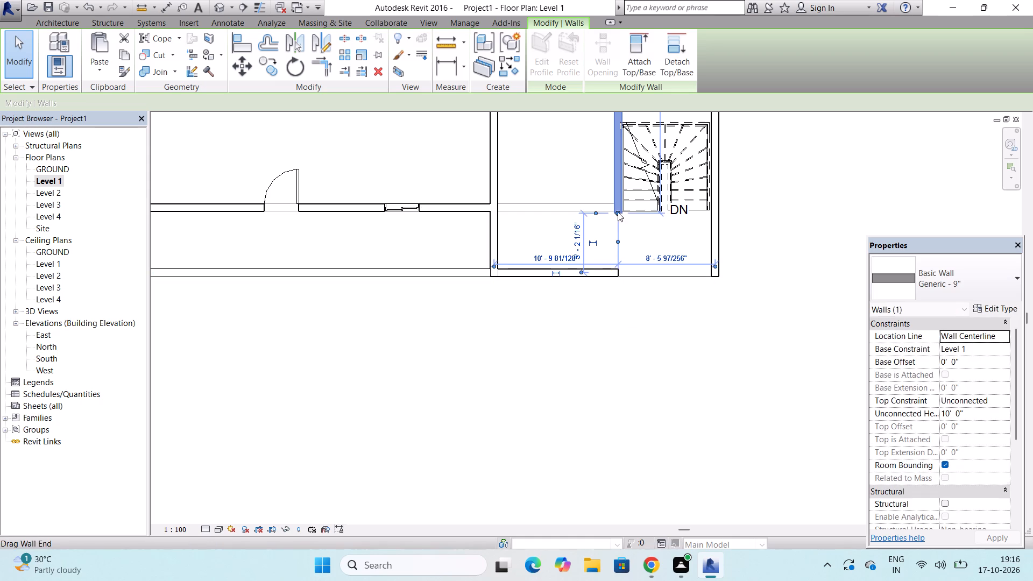
pyautogui.press('Escape')
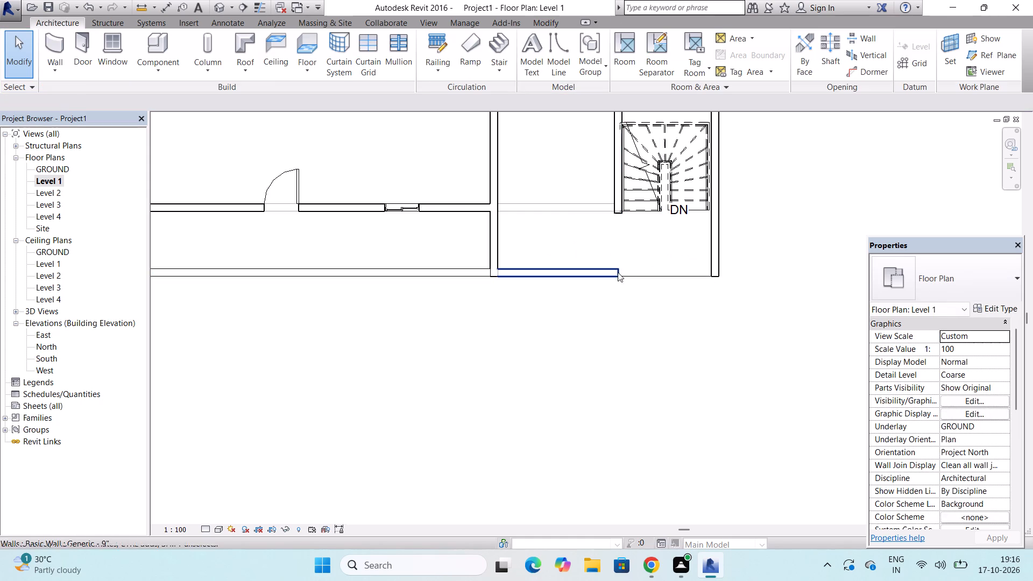
# Extend the relocated front wall east until it meets the outer east wall, closing the front of Level 1.
pyautogui.click(617, 273)
pyautogui.moveTo(617, 270); pyautogui.dragTo(714, 268)
pyautogui.press('Escape')
pyautogui.scroll(-4, 652, 279)
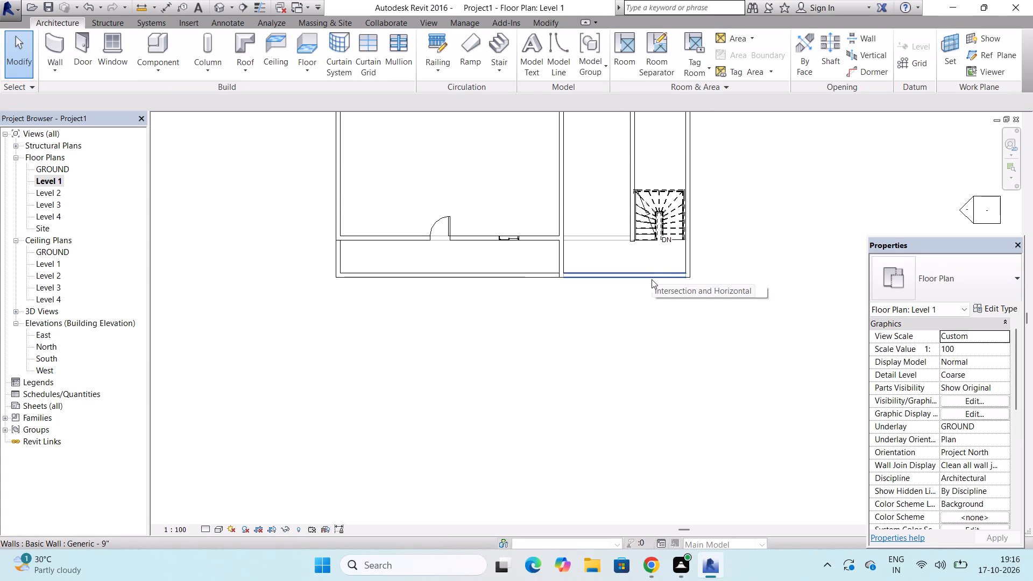
pyautogui.scroll(-3, 652, 279)
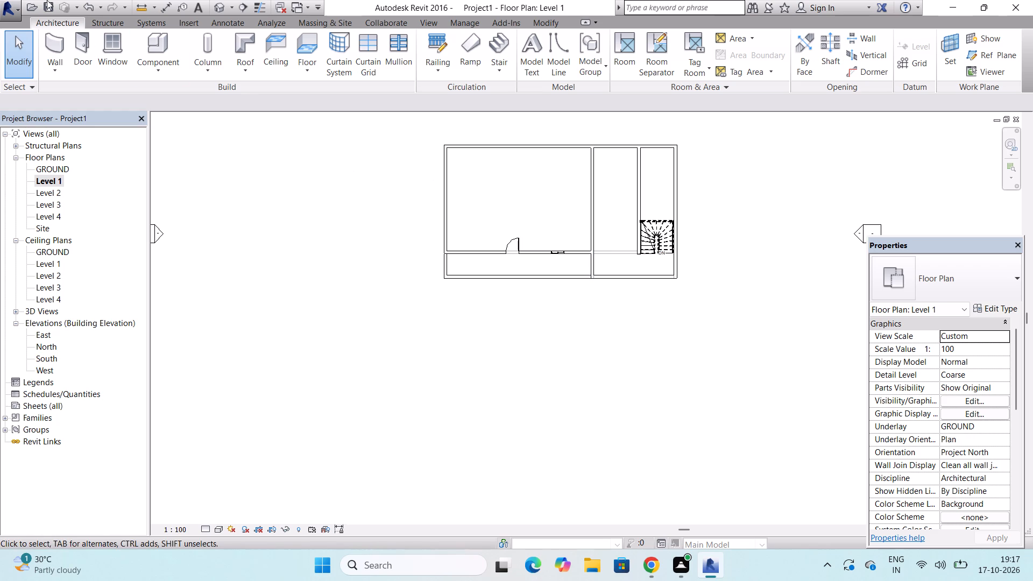
# Return to the 3D view, dismiss the notification card and examine both storeys from the front, including the ground floor's west door.
pyautogui.click(221, 5)
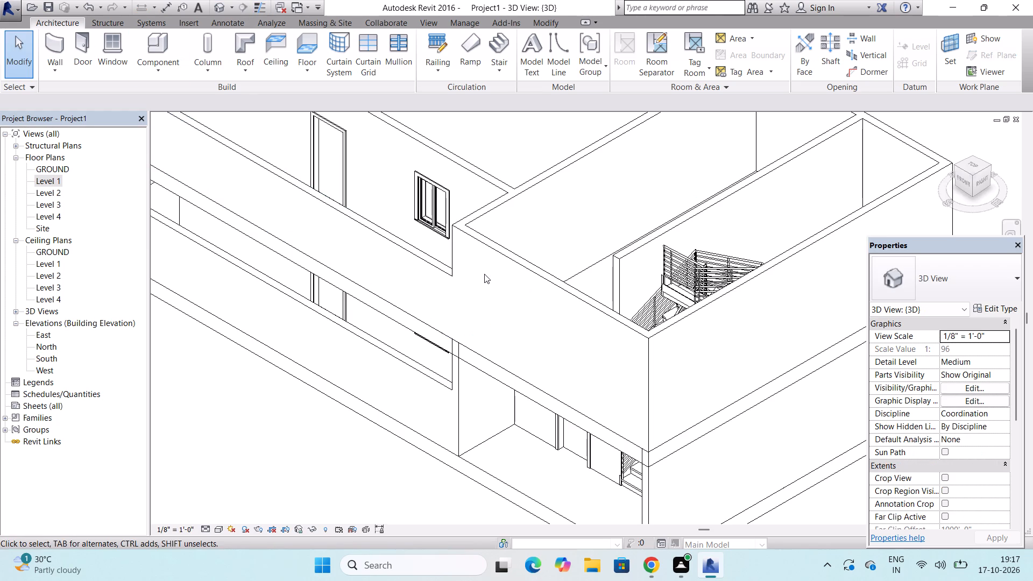
pyautogui.scroll(-5, 484, 274)
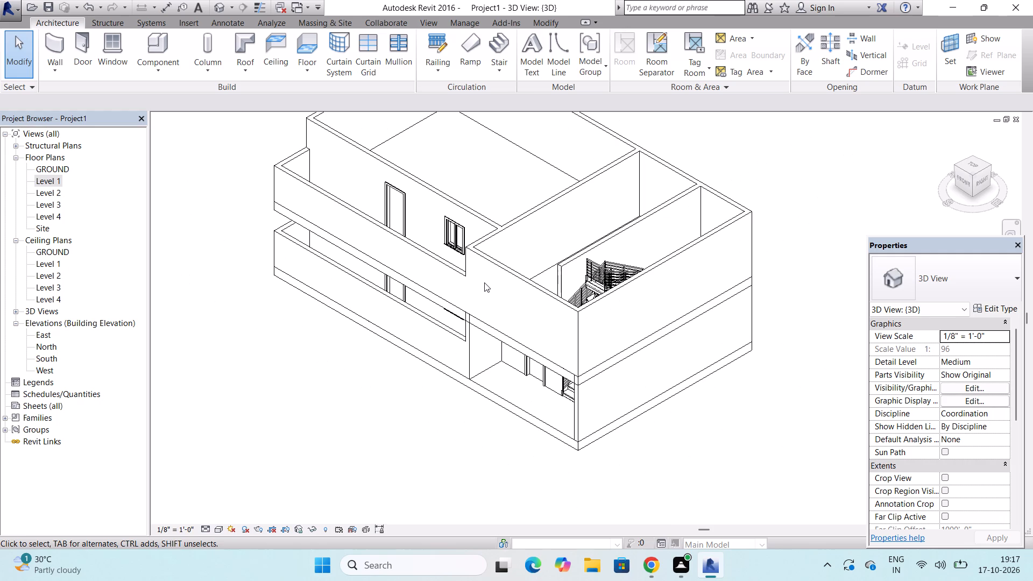
pyautogui.scroll(-3, 490, 259)
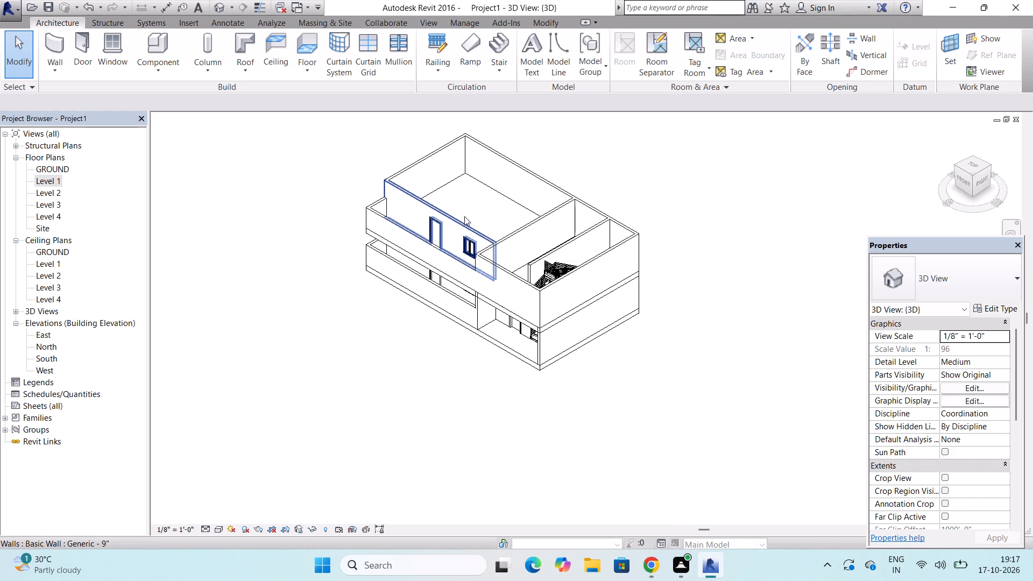
pyautogui.scroll(-3, 461, 210)
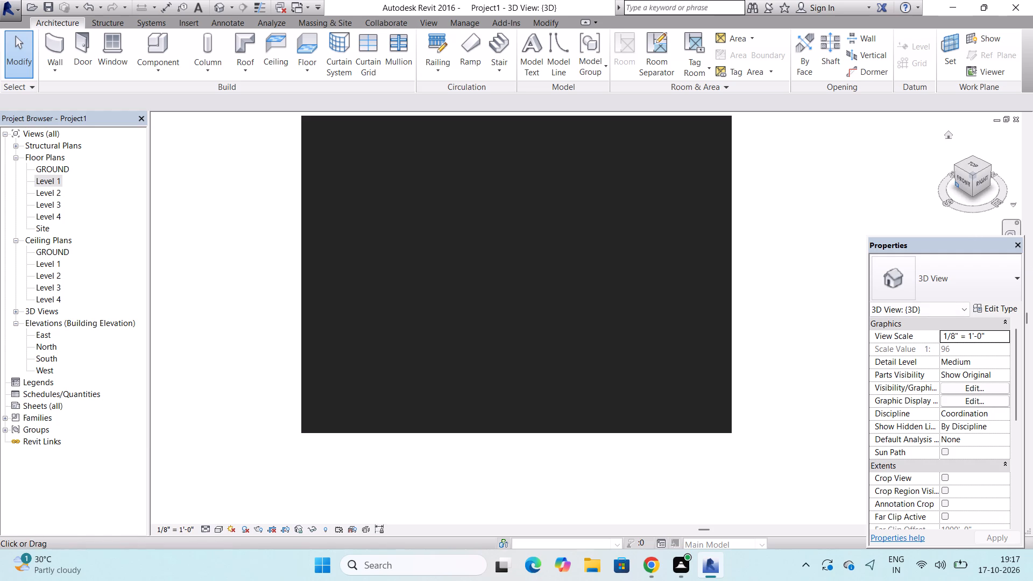
pyautogui.click(706, 136)
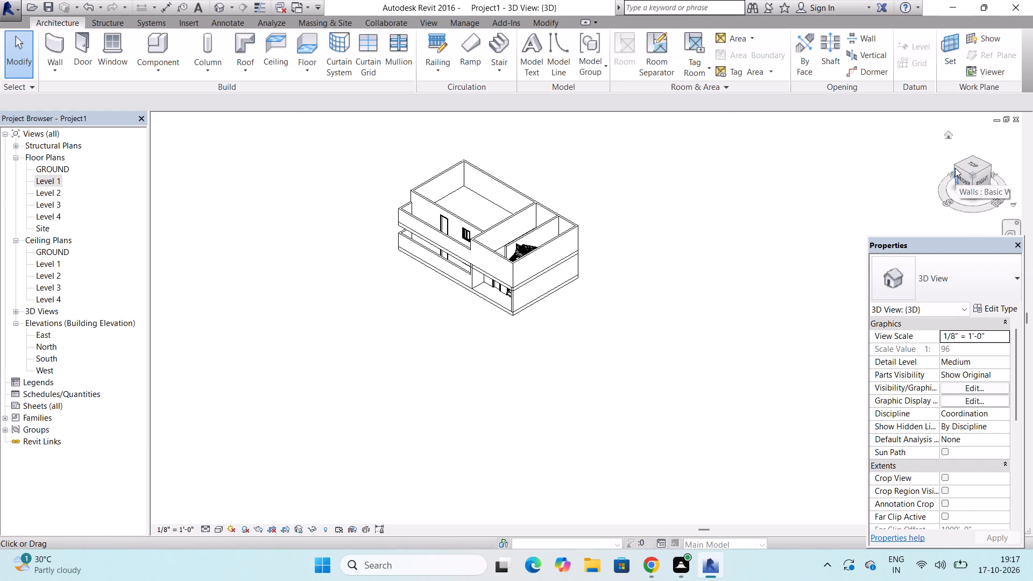
pyautogui.moveTo(955, 168); pyautogui.dragTo(185, 155)
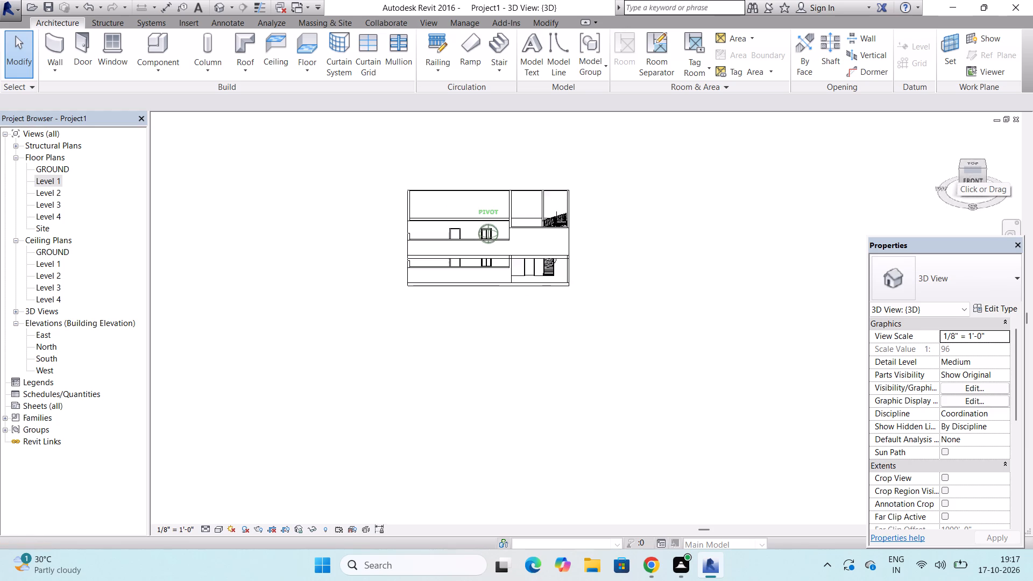
pyautogui.moveTo(185, 155); pyautogui.dragTo(200, 171)
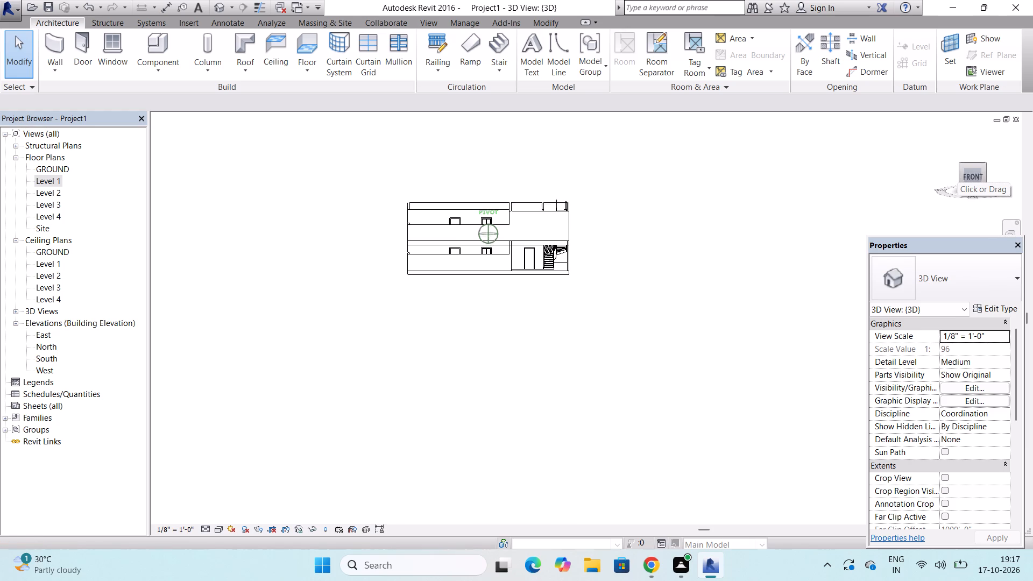
pyautogui.moveTo(200, 171); pyautogui.dragTo(207, 184)
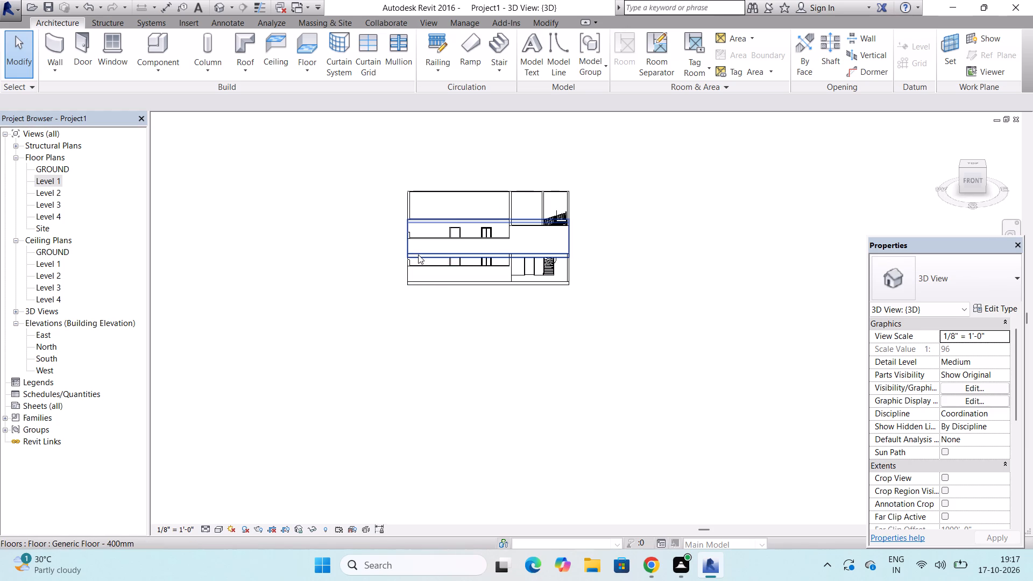
pyautogui.scroll(12, 421, 254)
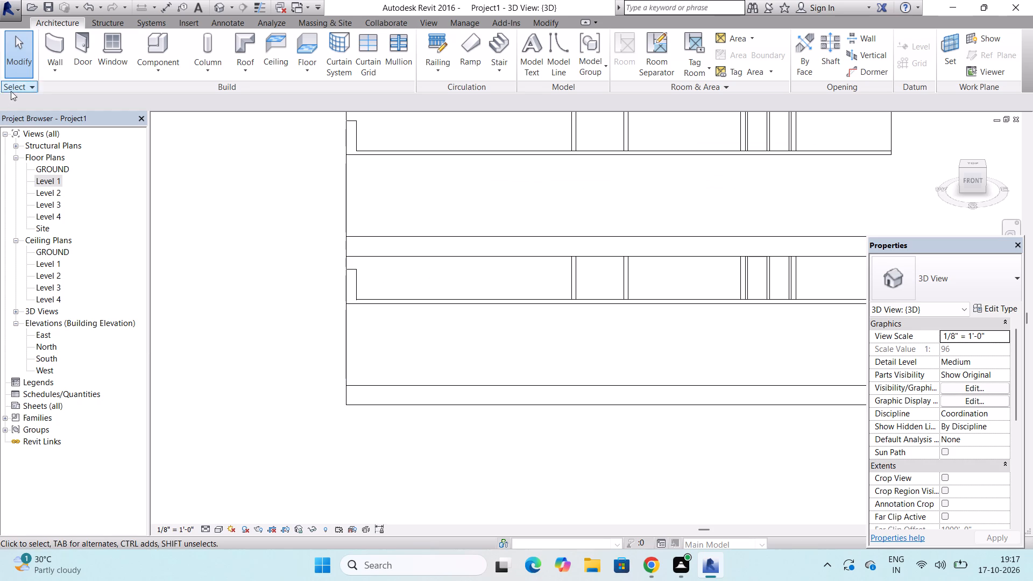
pyautogui.scroll(-1, 101, 209)
pyautogui.scroll(-1, 175, 201)
pyautogui.scroll(-3, 323, 219)
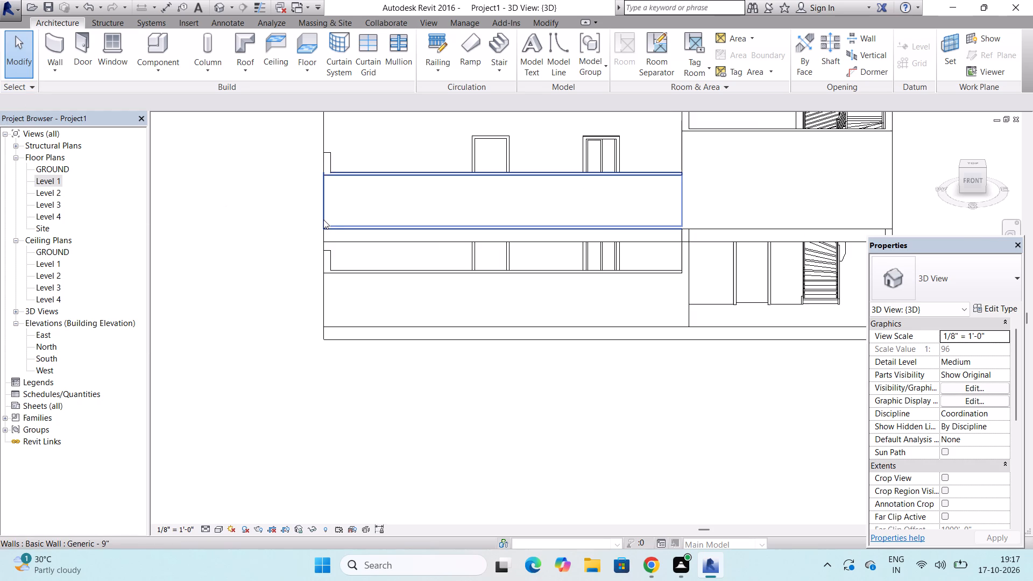
pyautogui.scroll(-2, 437, 263)
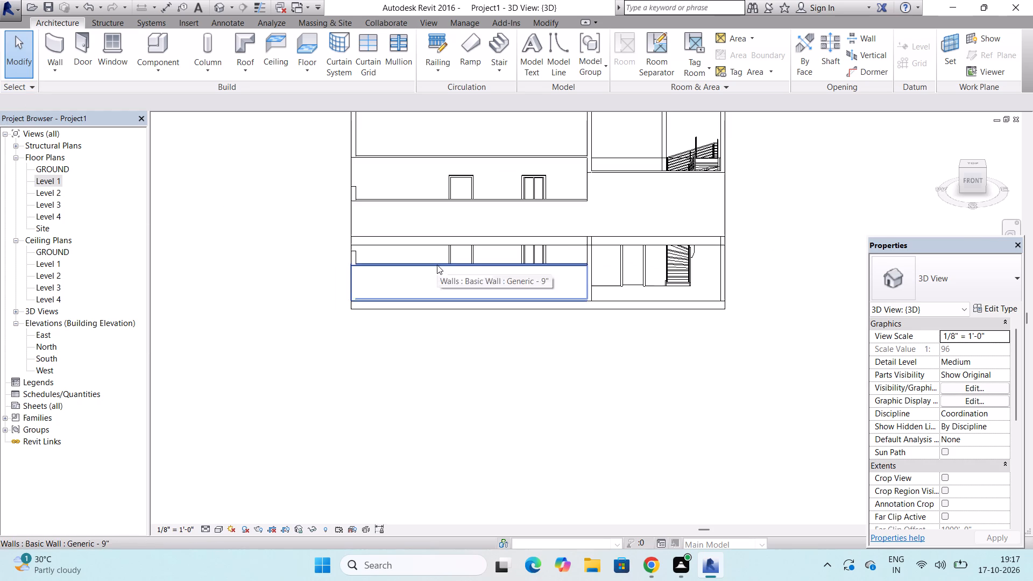
pyautogui.click(471, 253)
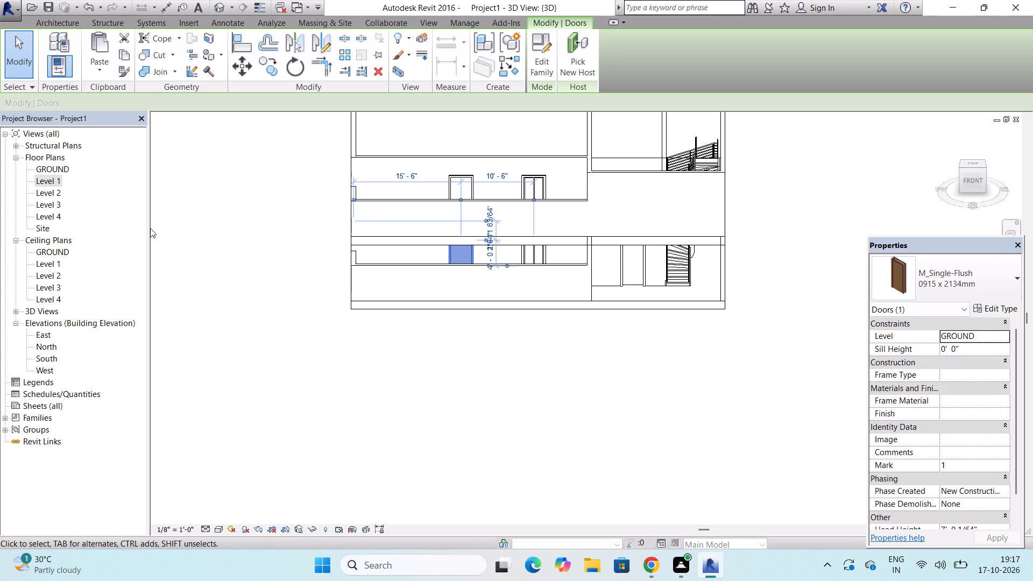
# Open the GROUND floor plan and load the Transom with Trim window family from the US Imperial Windows folder.
pyautogui.doubleClick(52, 169)
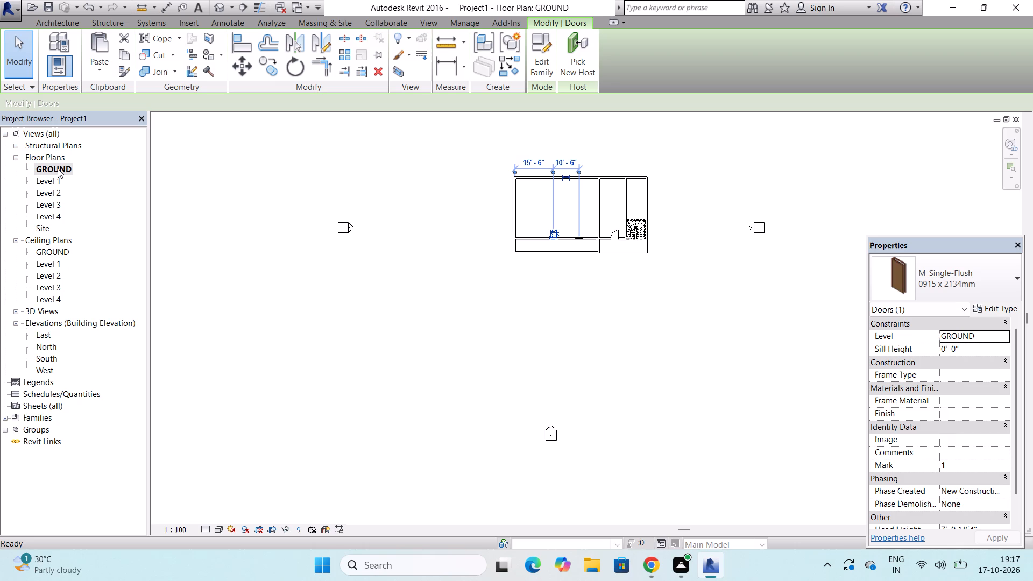
pyautogui.press('Escape')
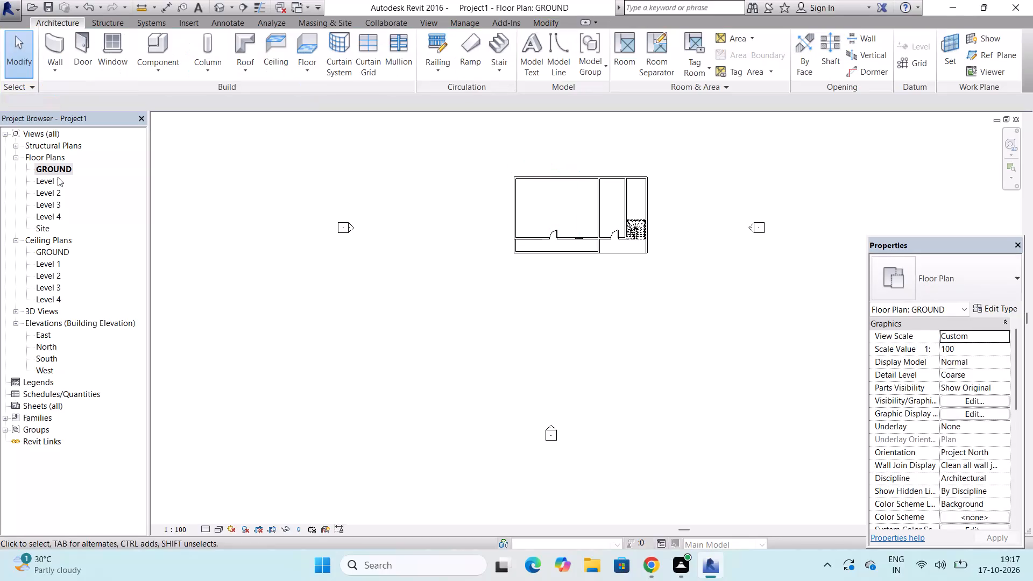
pyautogui.press('Escape')
pyautogui.press('Escape')
pyautogui.press('Escape')
pyautogui.press('Escape')
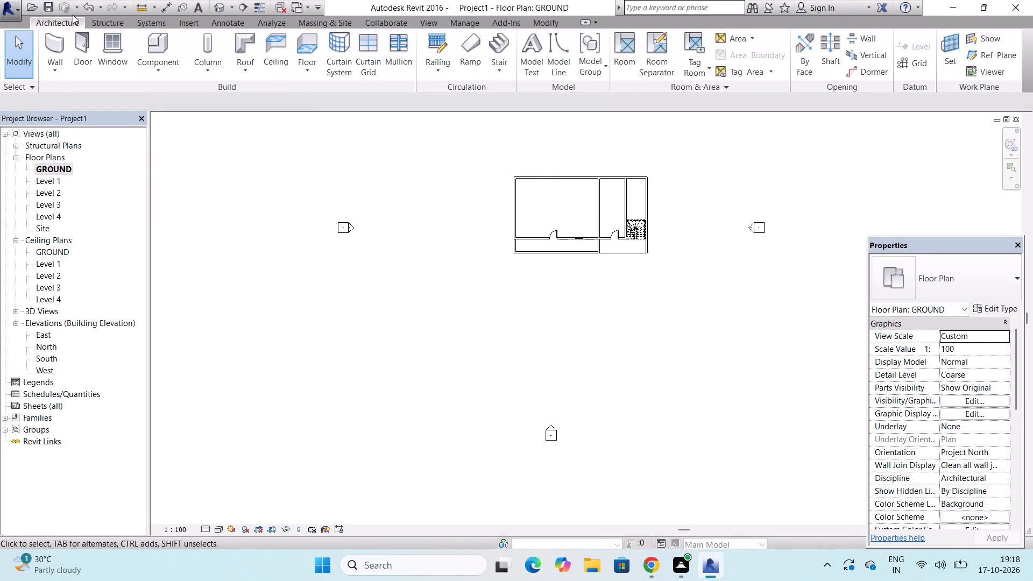
pyautogui.click(110, 49)
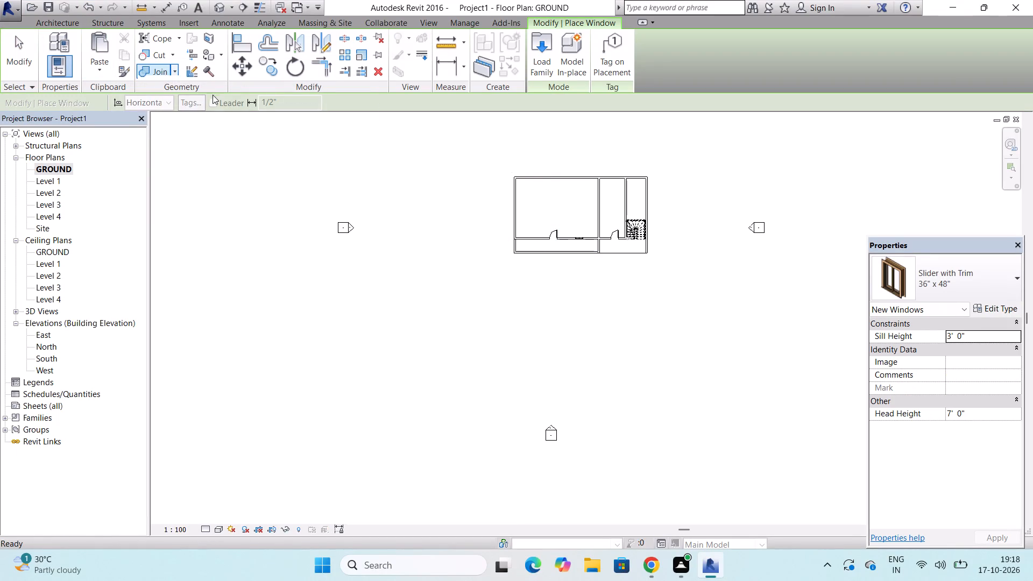
pyautogui.click(534, 75)
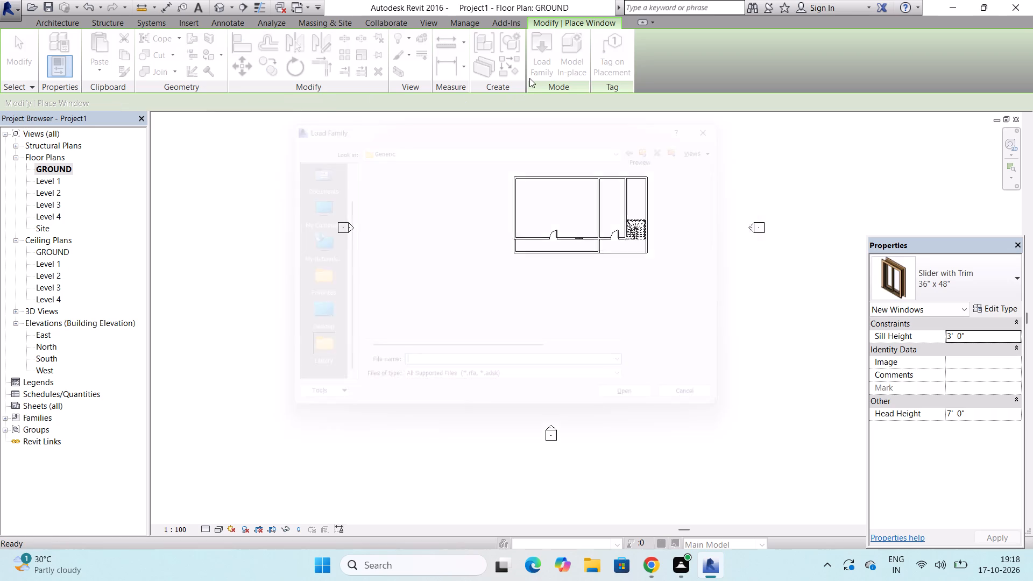
pyautogui.click(392, 165)
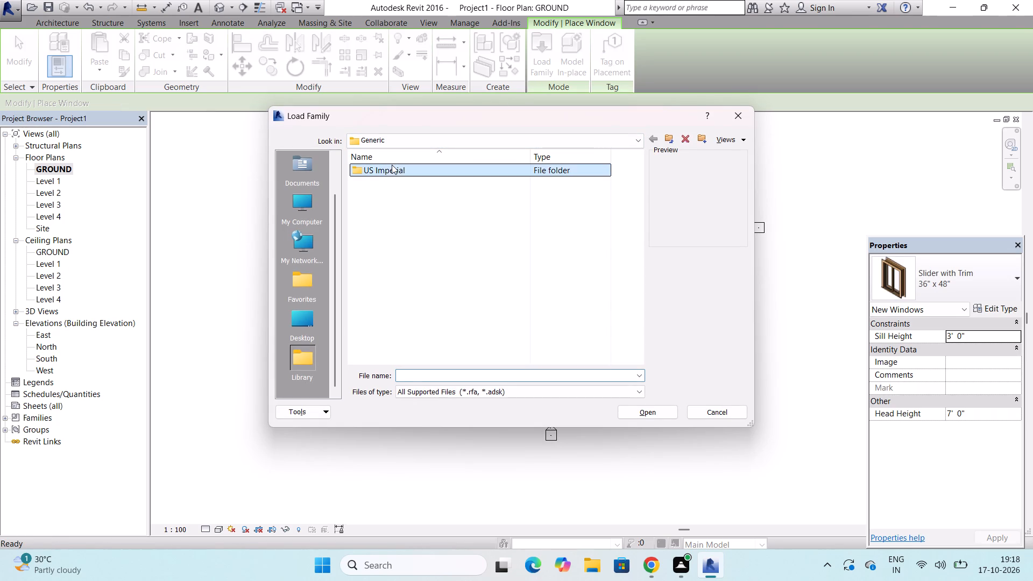
pyautogui.doubleClick(392, 172)
pyautogui.scroll(-12, 386, 259)
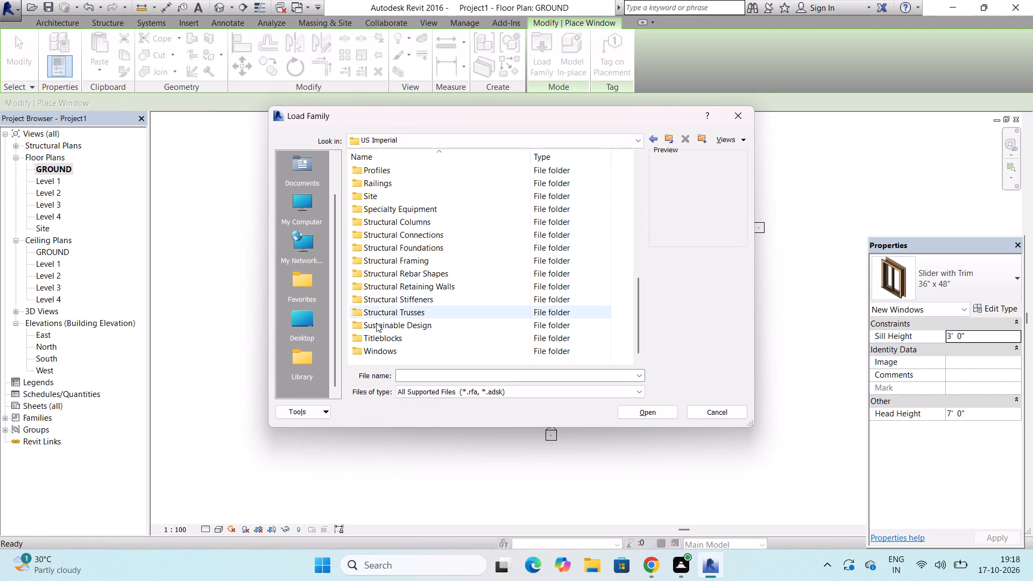
pyautogui.scroll(-2, 376, 323)
pyautogui.click(377, 353)
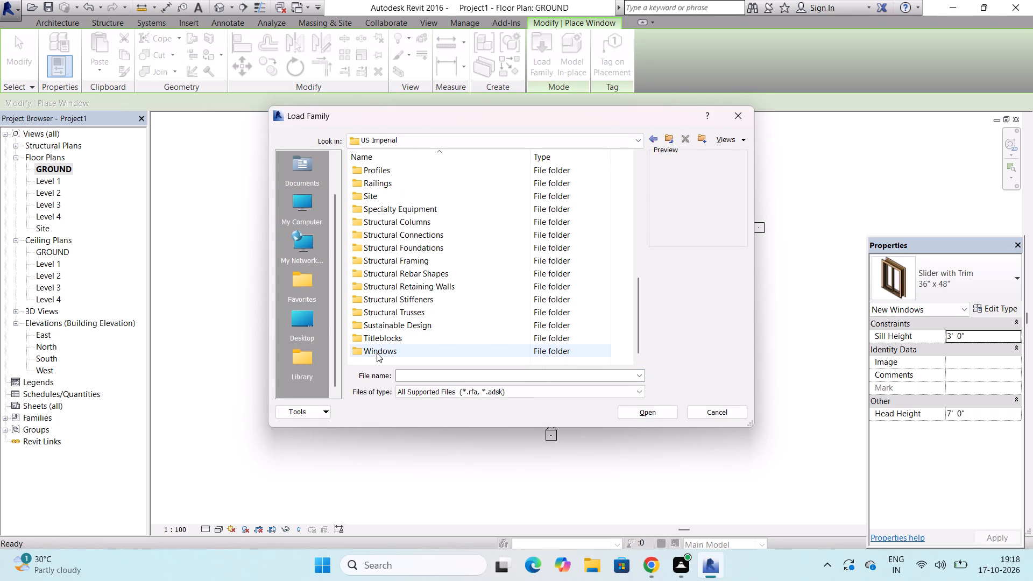
pyautogui.doubleClick(380, 346)
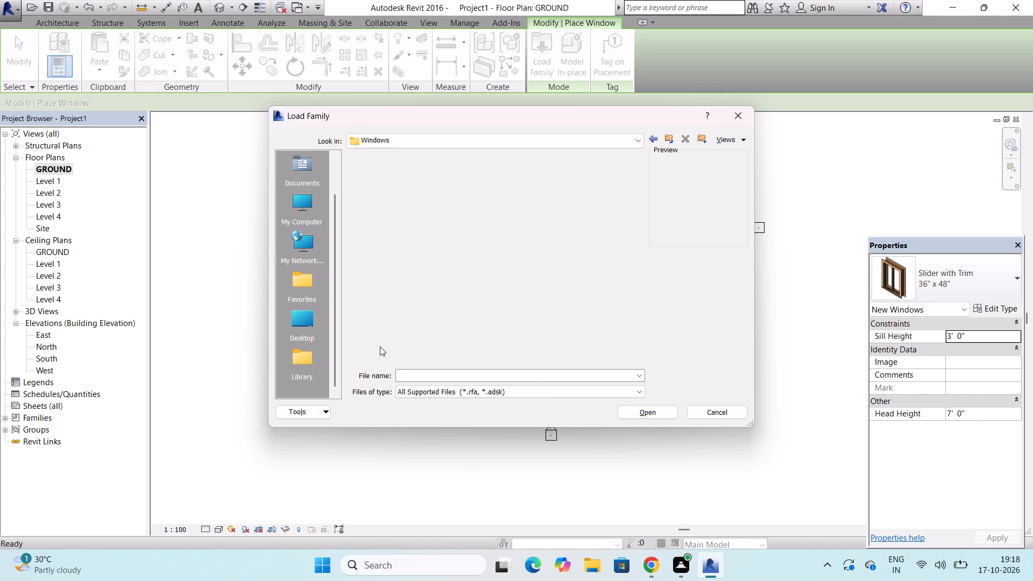
pyautogui.scroll(-5, 380, 346)
pyautogui.click(380, 350)
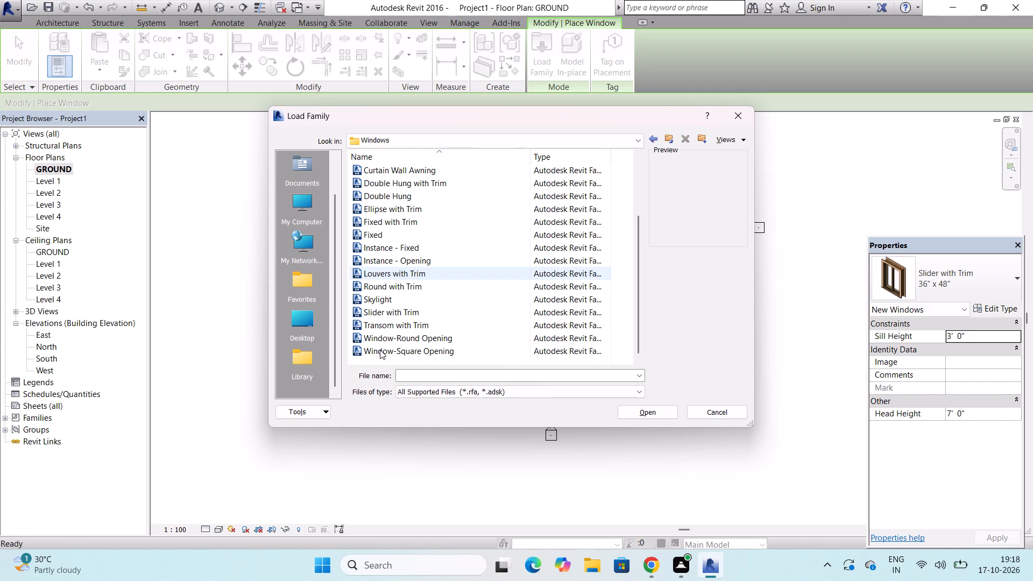
pyautogui.click(382, 339)
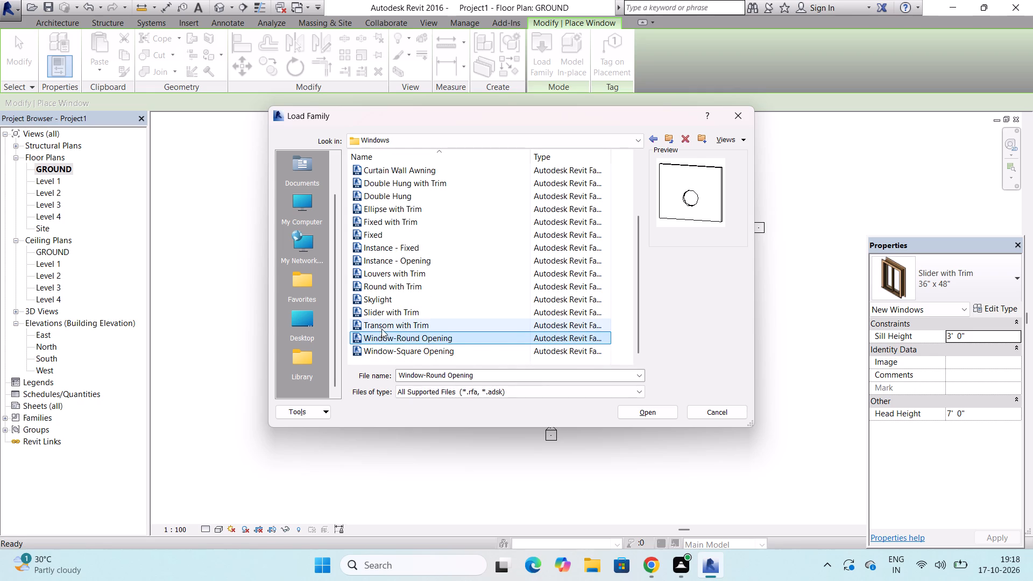
pyautogui.click(381, 325)
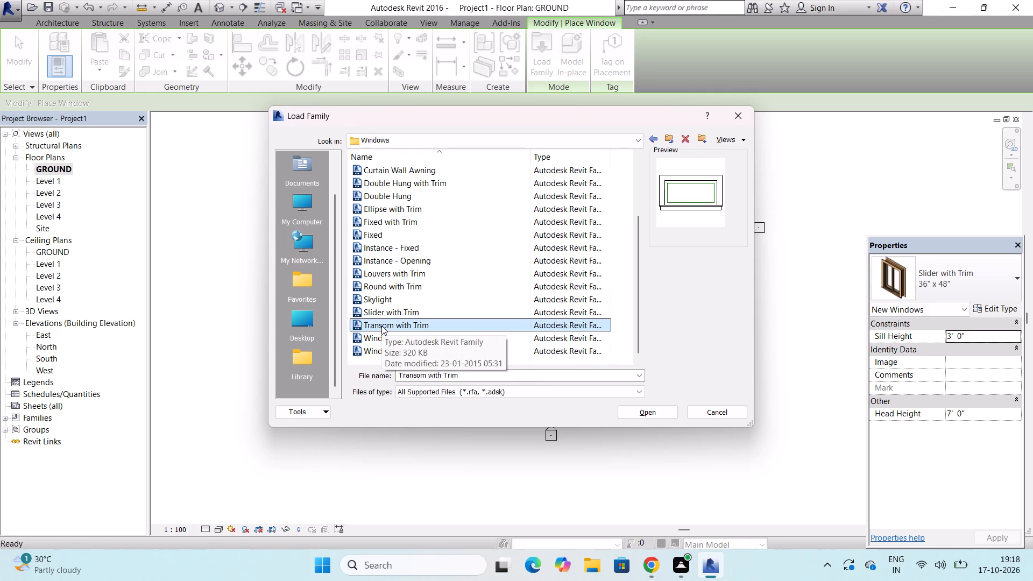
pyautogui.click(659, 414)
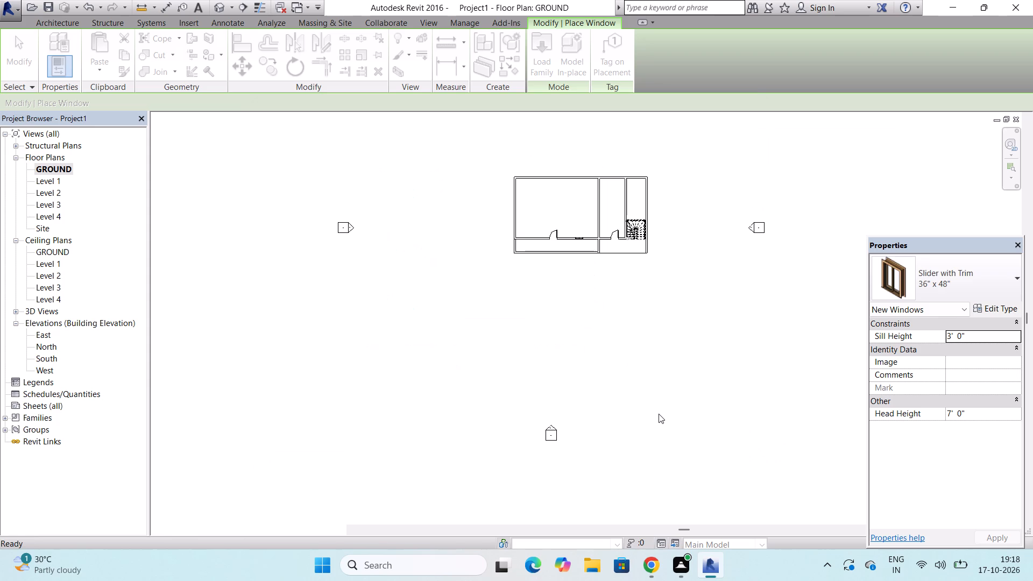
# Place a 24" x 24" Transom with Trim window in the ground floor's front wall, about 4'-6" from the west wall, and dismiss the notification card.
pyautogui.scroll(8, 531, 233)
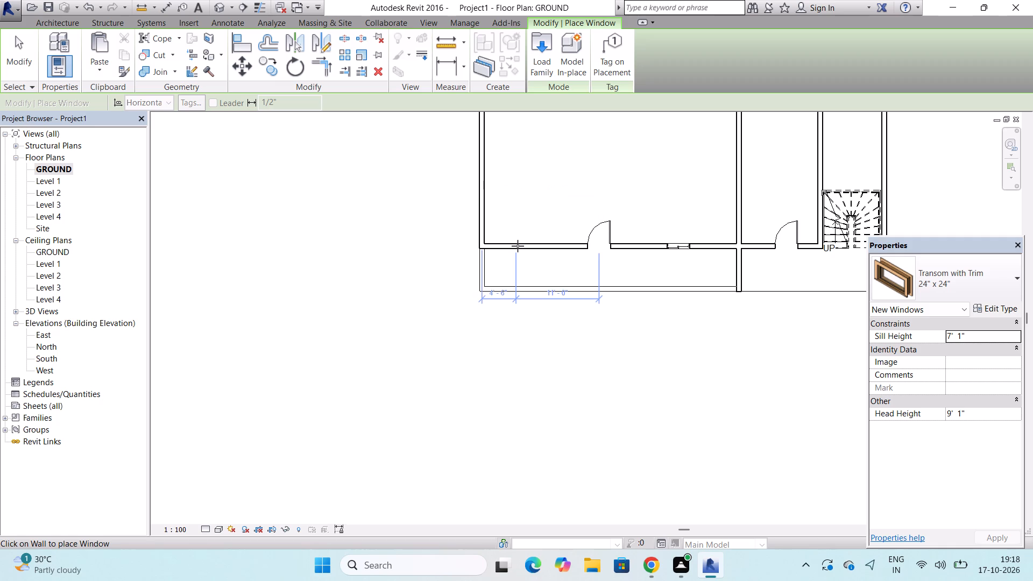
pyautogui.click(518, 246)
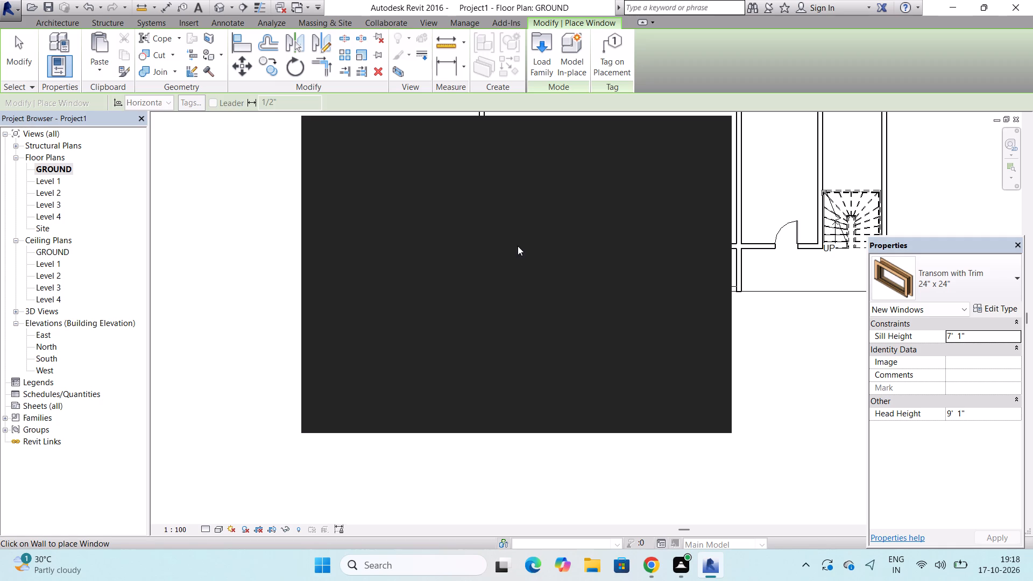
pyautogui.click(708, 137)
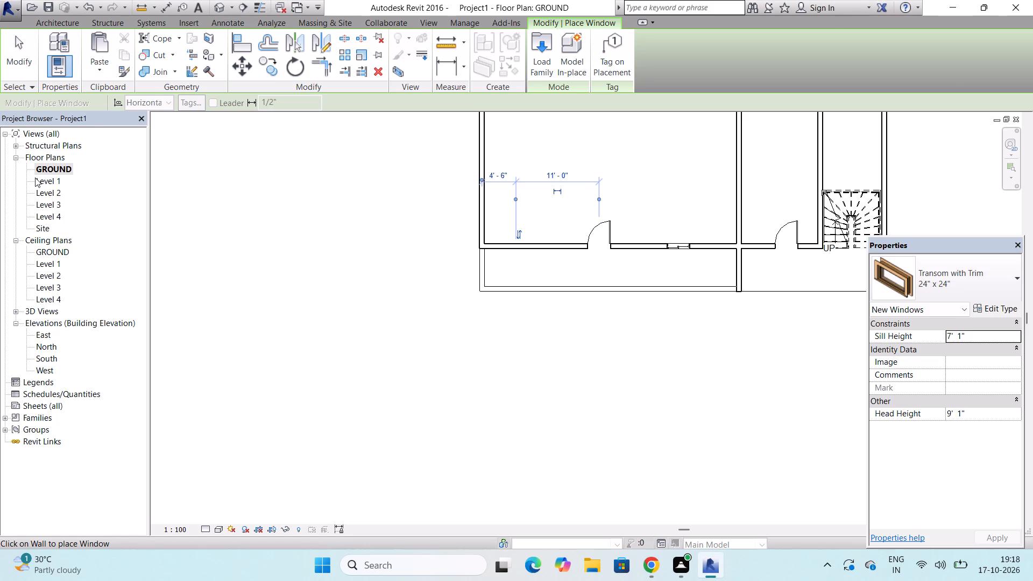
# In the 3D view, place a 24" x 18" Transom with Trim window on the ground floor's front wall, about 3'-11" from the west wall.
pyautogui.click(220, 6)
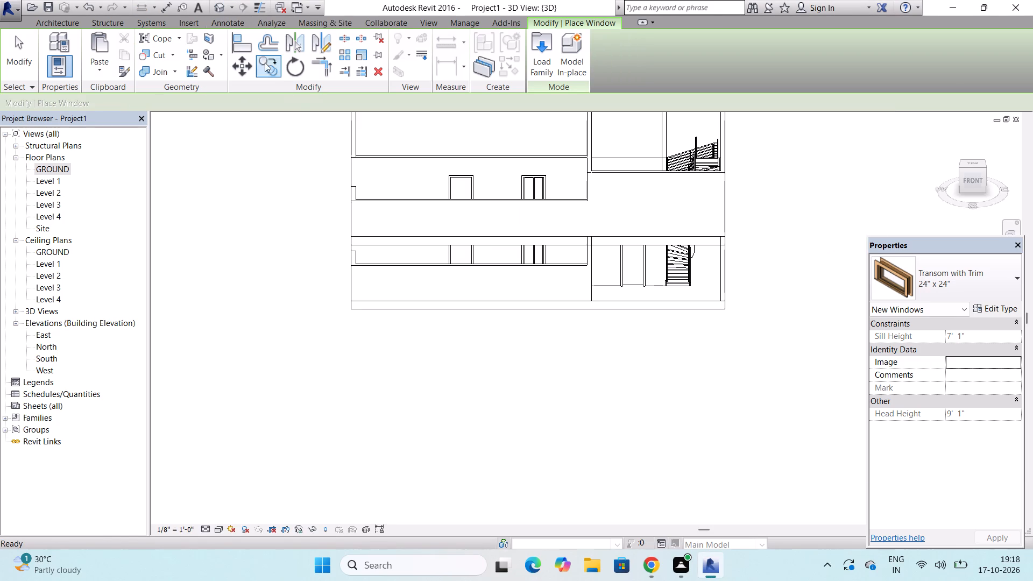
pyautogui.scroll(10, 431, 254)
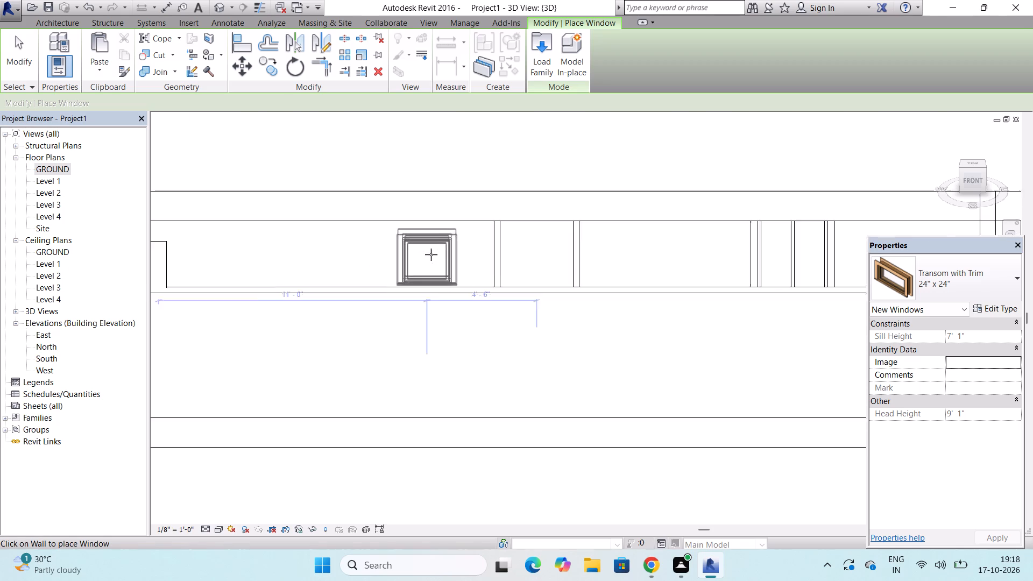
pyautogui.scroll(1, 431, 254)
pyautogui.scroll(-2, 450, 247)
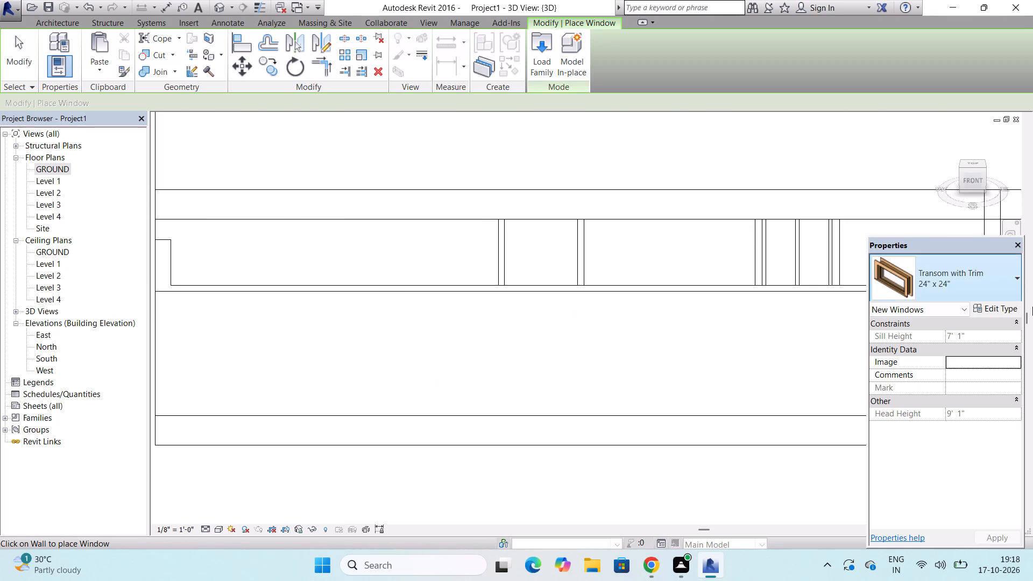
pyautogui.click(999, 272)
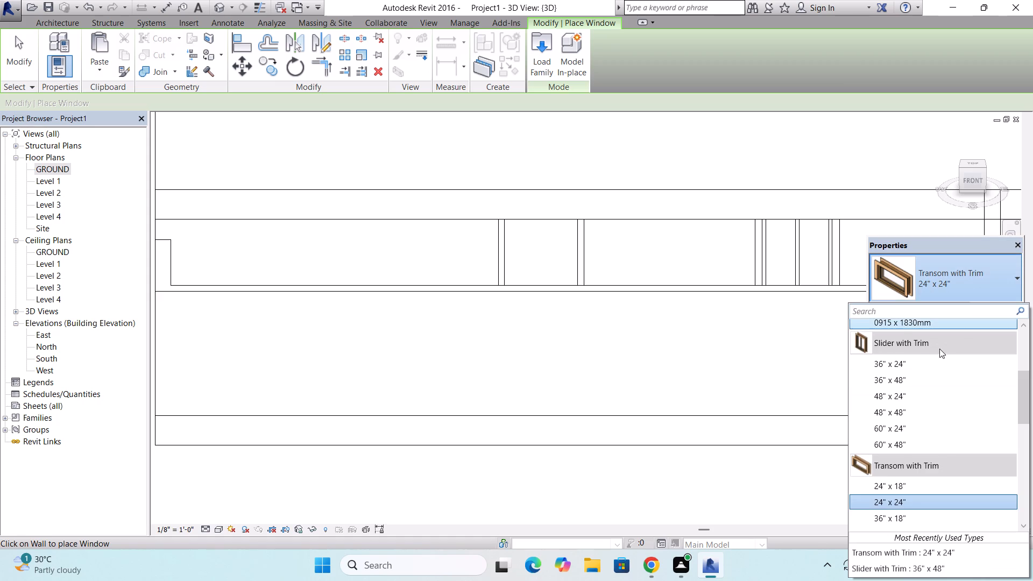
pyautogui.click(921, 487)
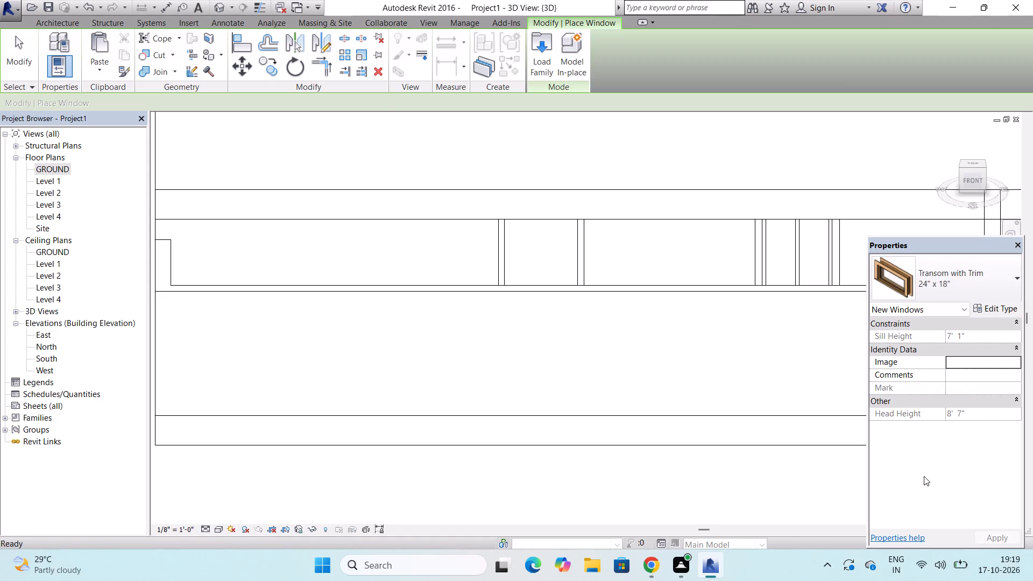
pyautogui.scroll(-2, 924, 476)
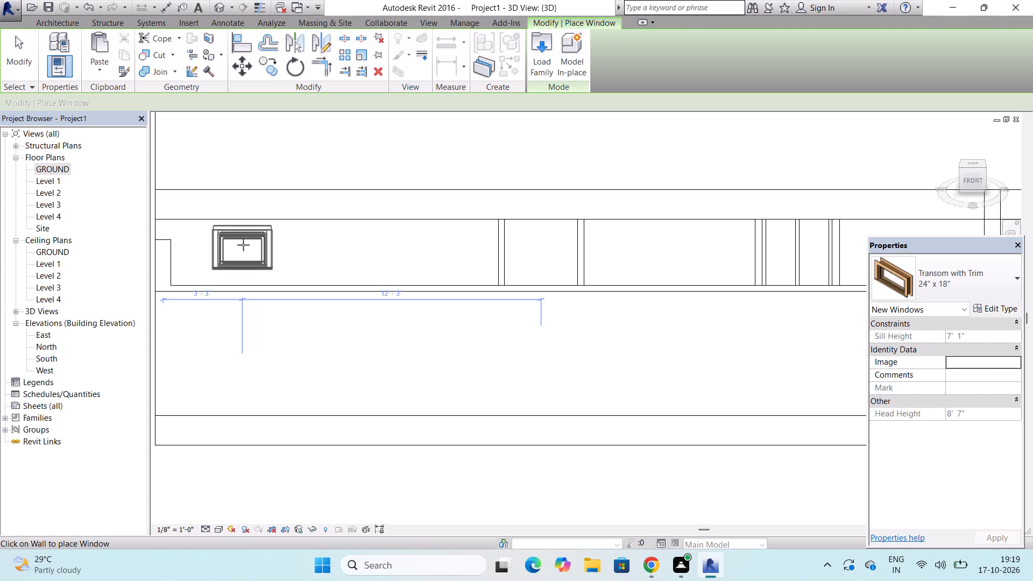
pyautogui.click(259, 245)
# Place two 24" x 18" transom windows in Level 1's front wall, about 2'-6" from the west wall and about 4'-6" farther east.
pyautogui.scroll(-5, 259, 251)
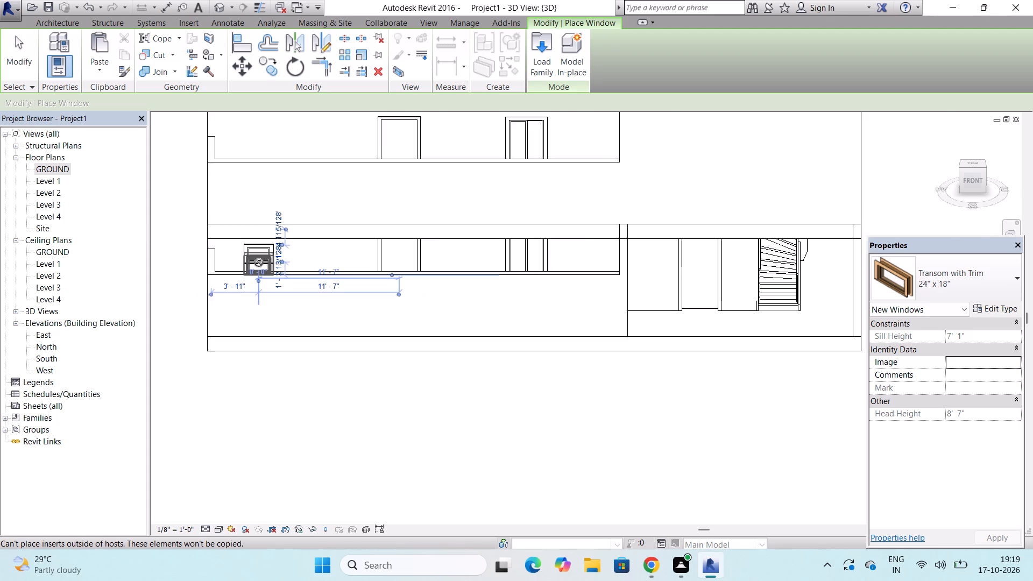
pyautogui.scroll(-2, 259, 263)
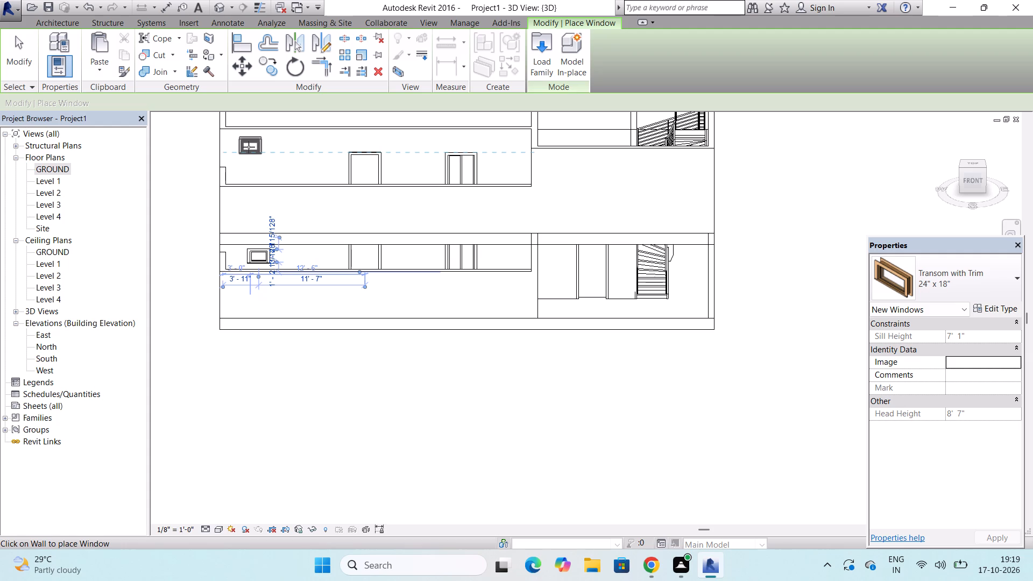
pyautogui.click(245, 147)
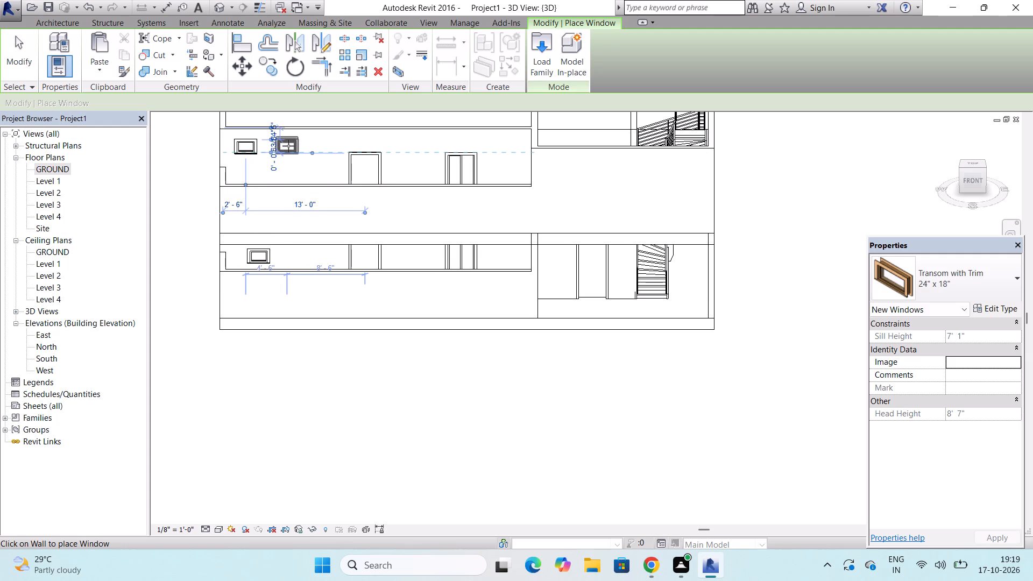
pyautogui.click(288, 146)
pyautogui.press('Escape')
pyautogui.press('Escape')
pyautogui.press('Escape')
pyautogui.press('Escape')
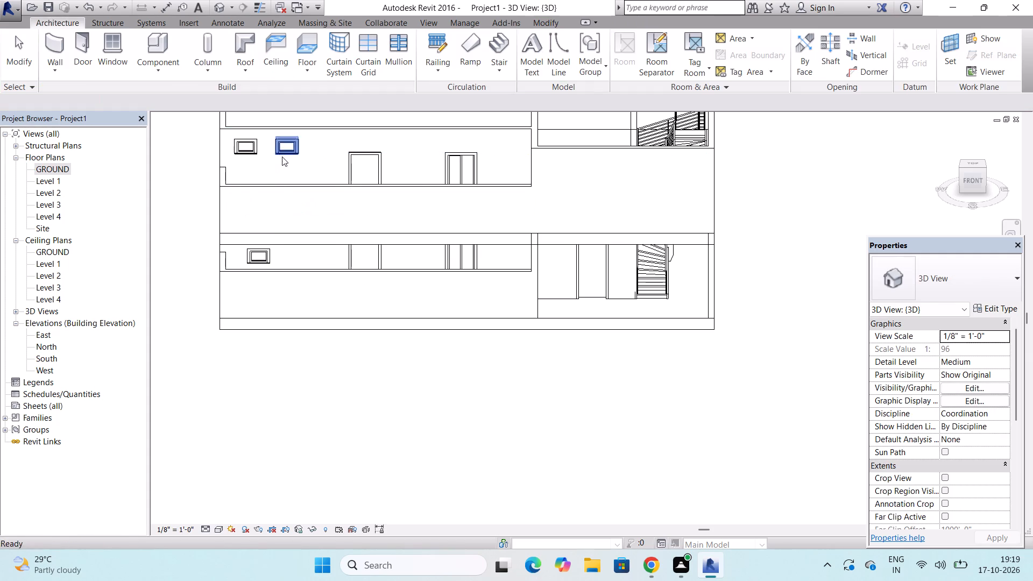
pyautogui.press('Escape')
pyautogui.press('Escape')
pyautogui.press('Escape')
pyautogui.press('Escape')
pyautogui.press('Escape')
# Identify the ground floor's short 9" west parapet wall in plan, and lower its top in 3D to about 4'-4" high.
pyautogui.scroll(5, 255, 263)
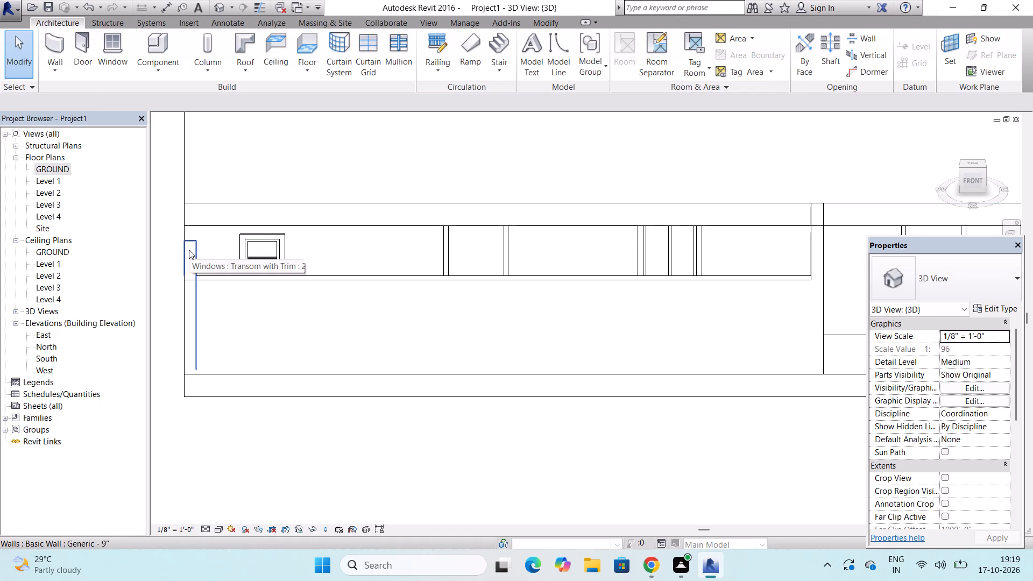
pyautogui.click(189, 250)
pyautogui.scroll(-4, 268, 229)
pyautogui.doubleClick(61, 169)
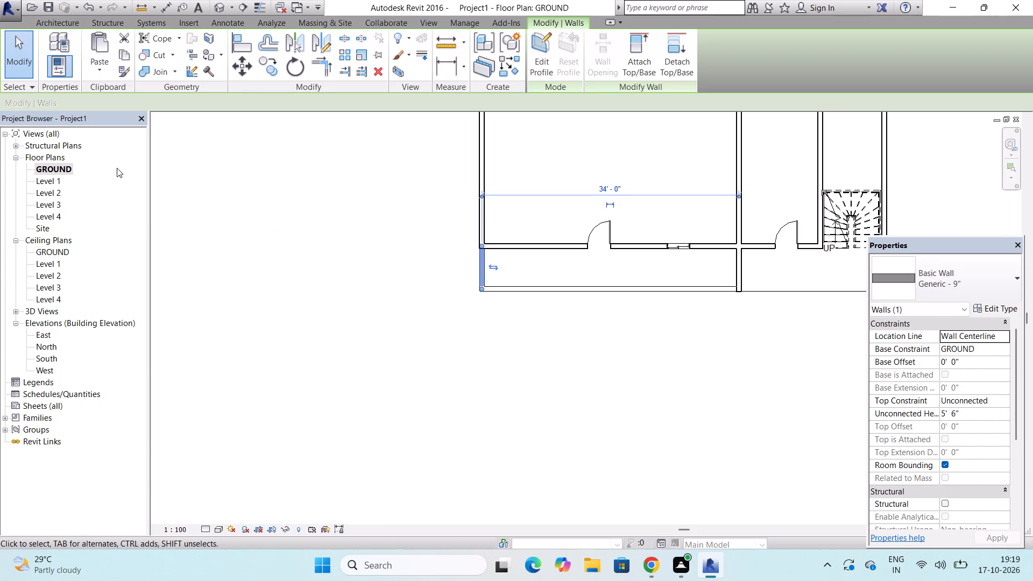
pyautogui.click(213, 8)
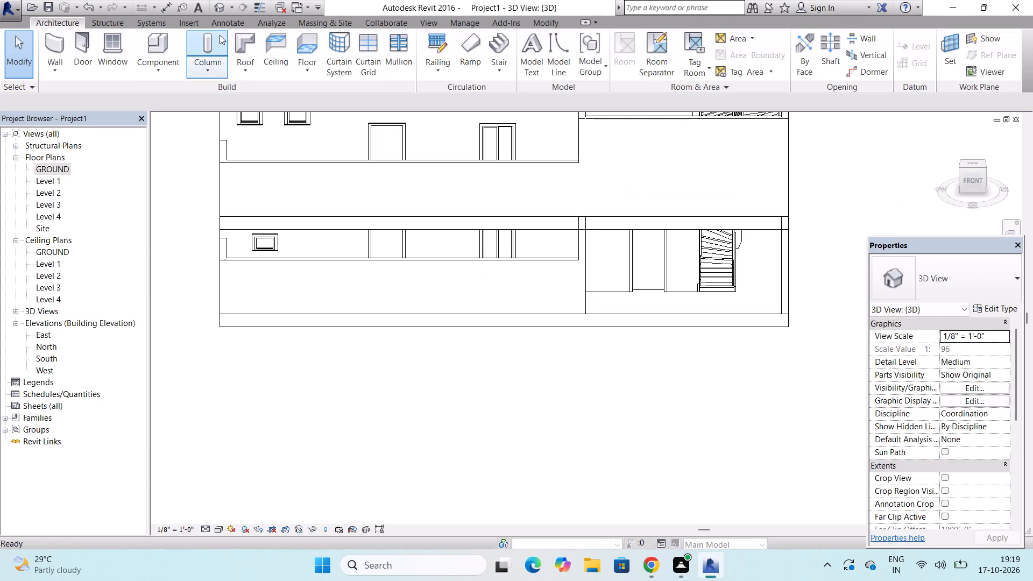
pyautogui.click(224, 237)
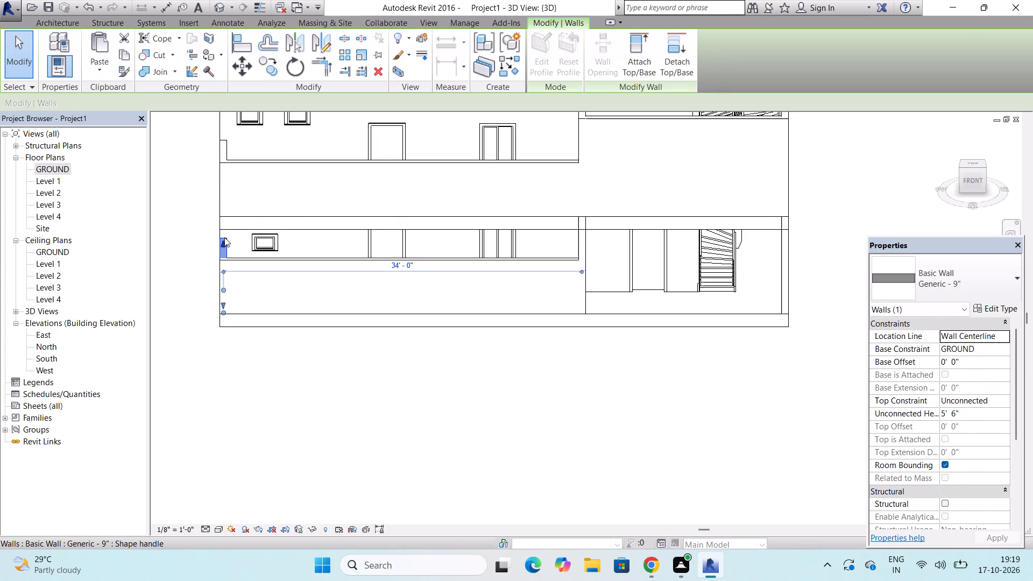
pyautogui.scroll(4, 222, 239)
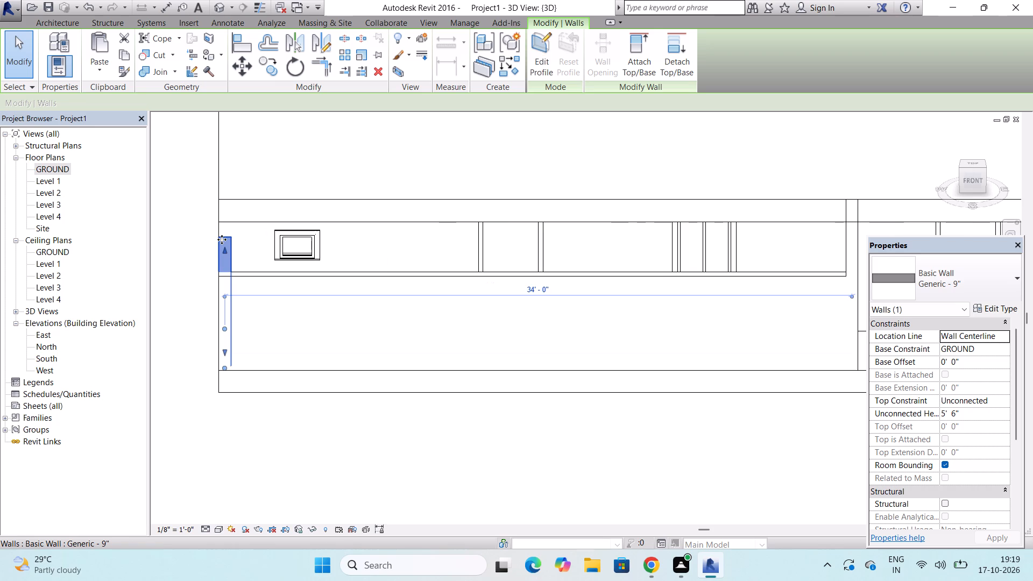
pyautogui.moveTo(225, 249); pyautogui.dragTo(225, 265)
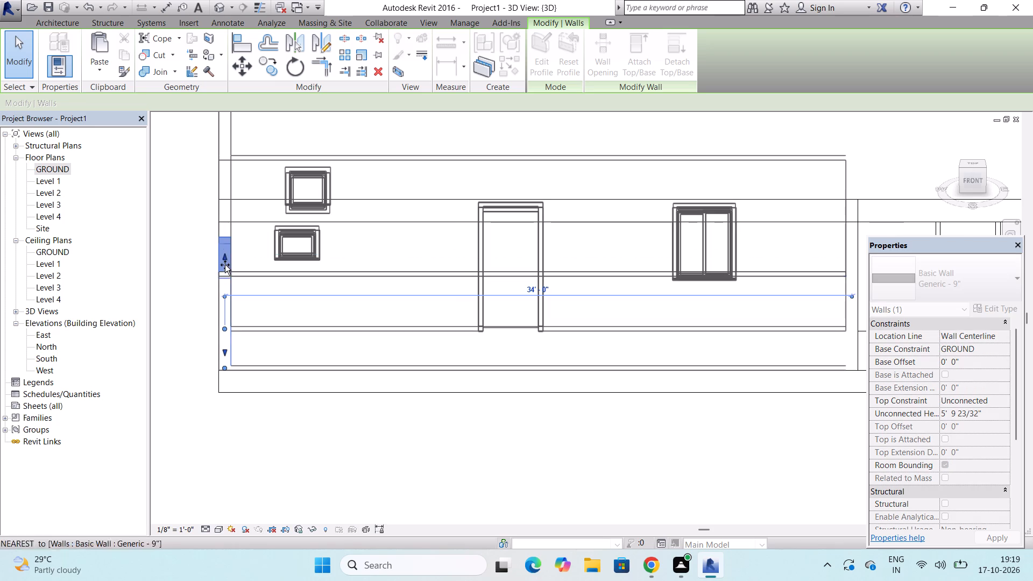
pyautogui.moveTo(225, 265); pyautogui.dragTo(225, 274)
pyautogui.press('Escape')
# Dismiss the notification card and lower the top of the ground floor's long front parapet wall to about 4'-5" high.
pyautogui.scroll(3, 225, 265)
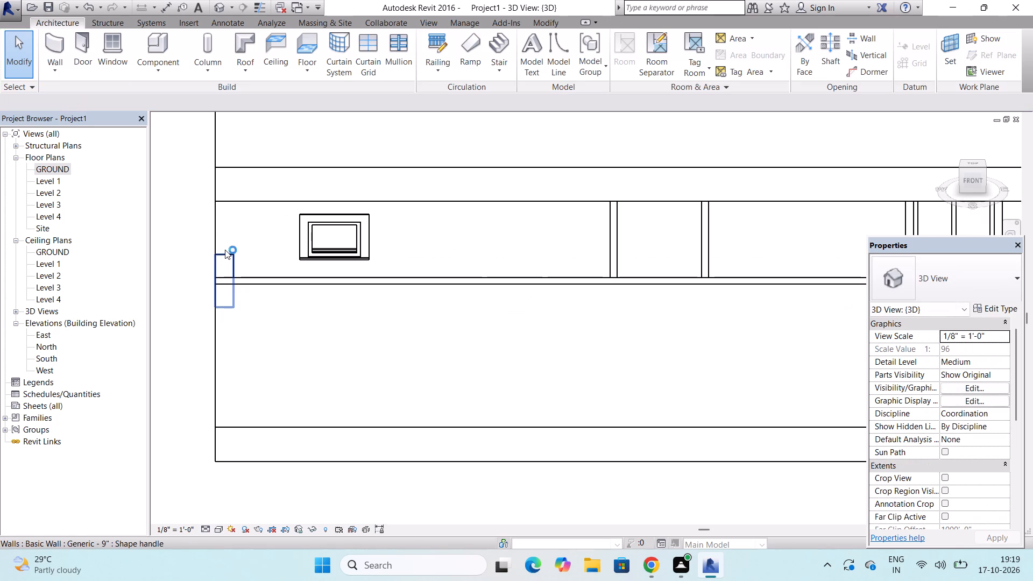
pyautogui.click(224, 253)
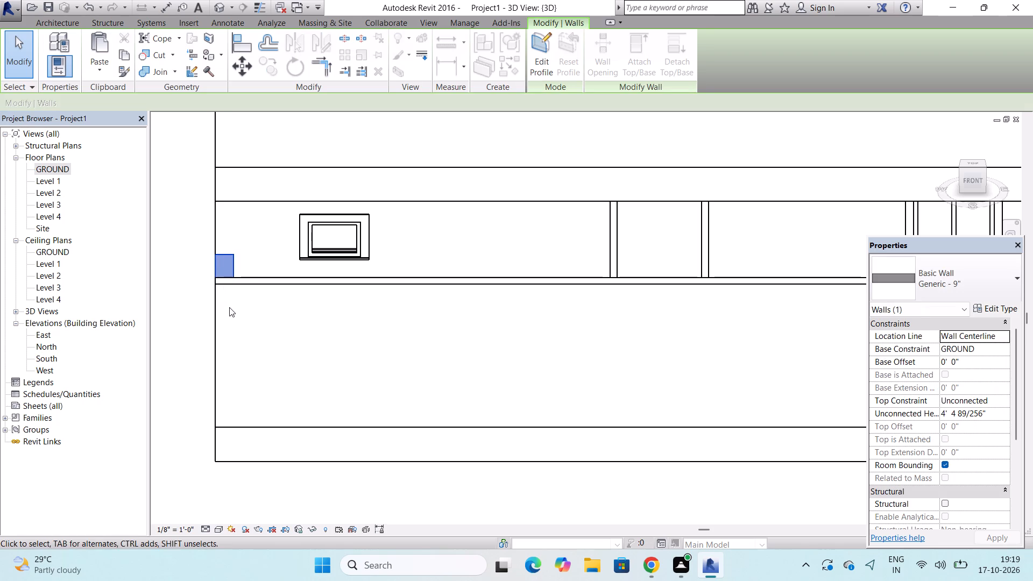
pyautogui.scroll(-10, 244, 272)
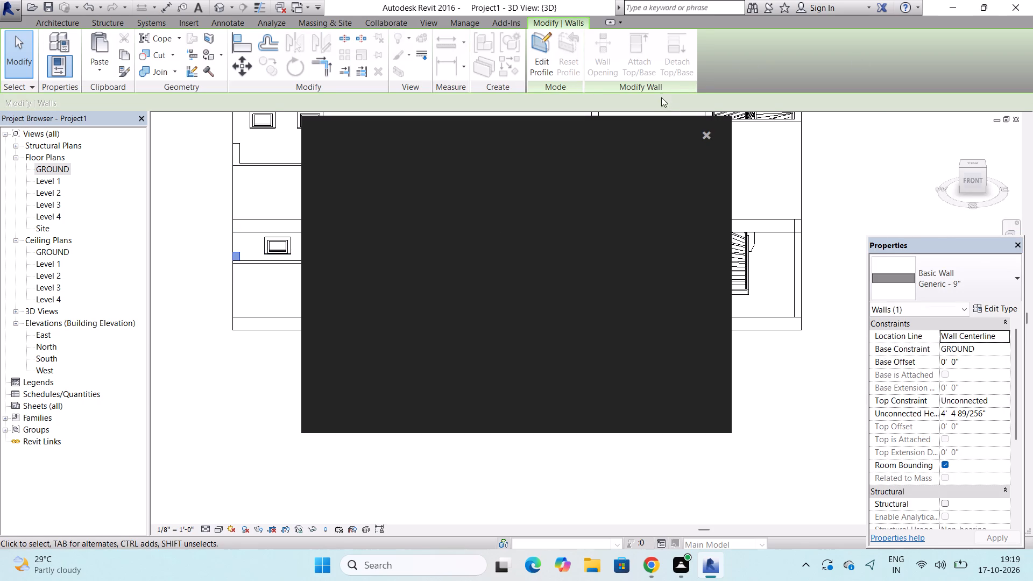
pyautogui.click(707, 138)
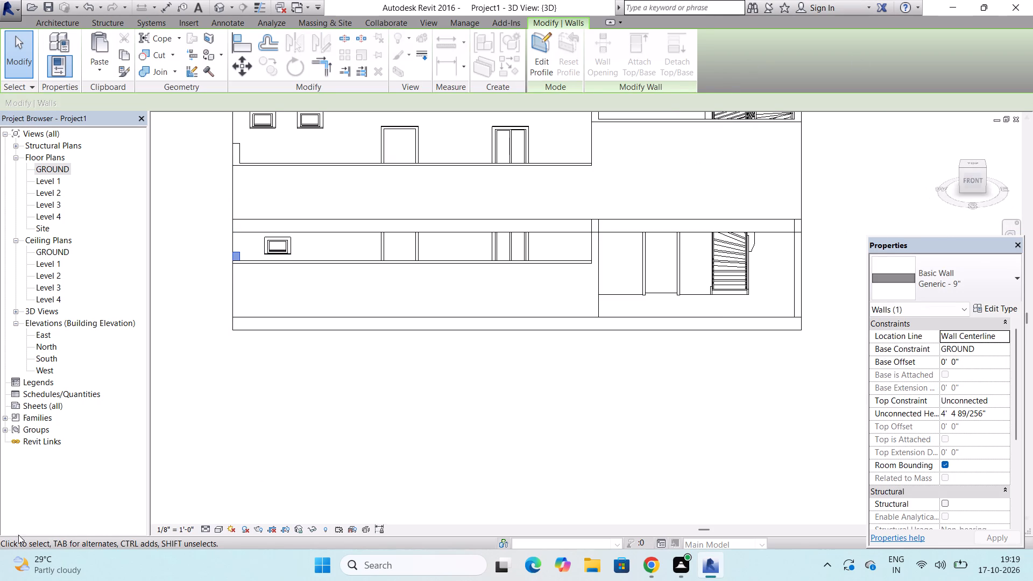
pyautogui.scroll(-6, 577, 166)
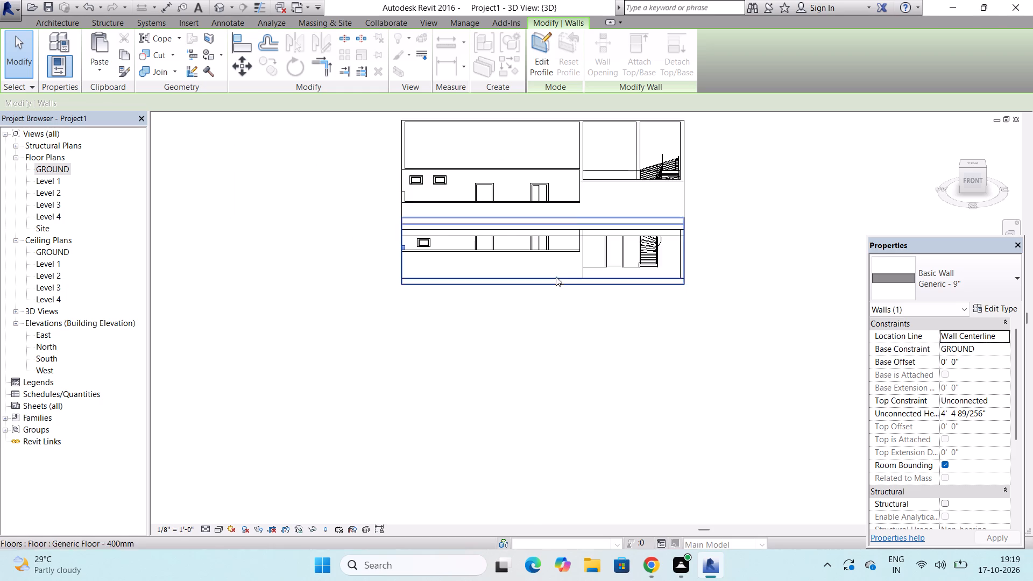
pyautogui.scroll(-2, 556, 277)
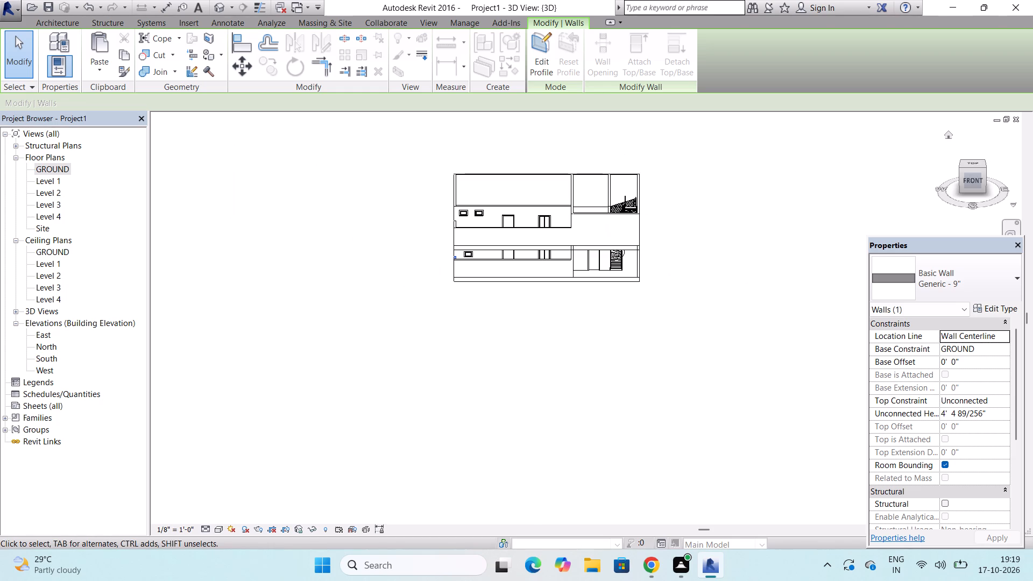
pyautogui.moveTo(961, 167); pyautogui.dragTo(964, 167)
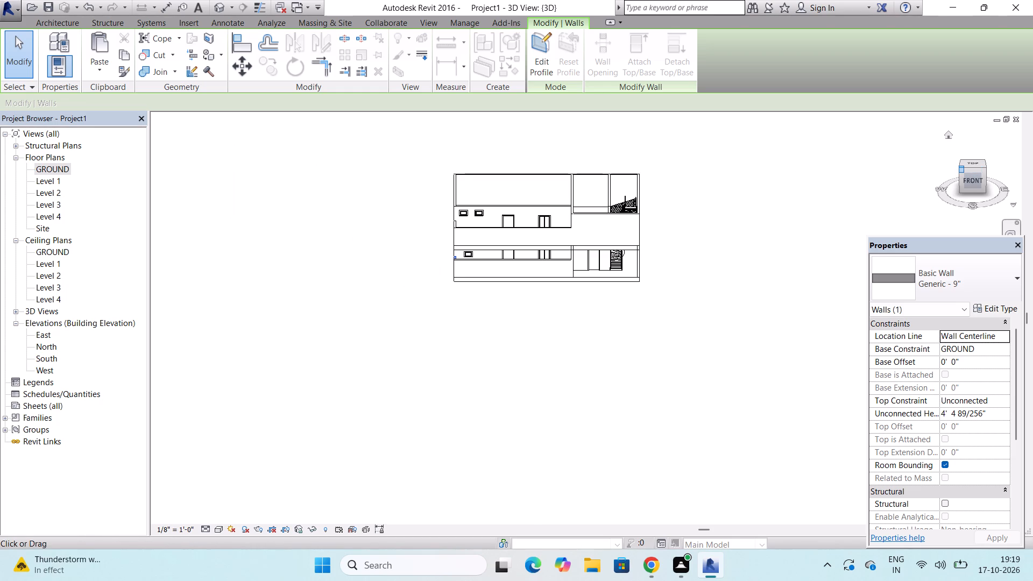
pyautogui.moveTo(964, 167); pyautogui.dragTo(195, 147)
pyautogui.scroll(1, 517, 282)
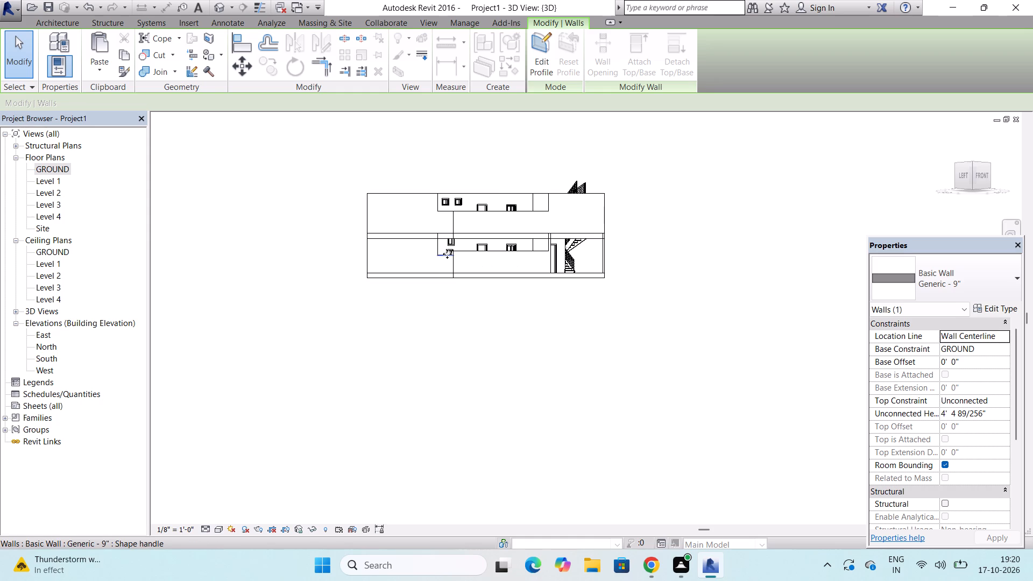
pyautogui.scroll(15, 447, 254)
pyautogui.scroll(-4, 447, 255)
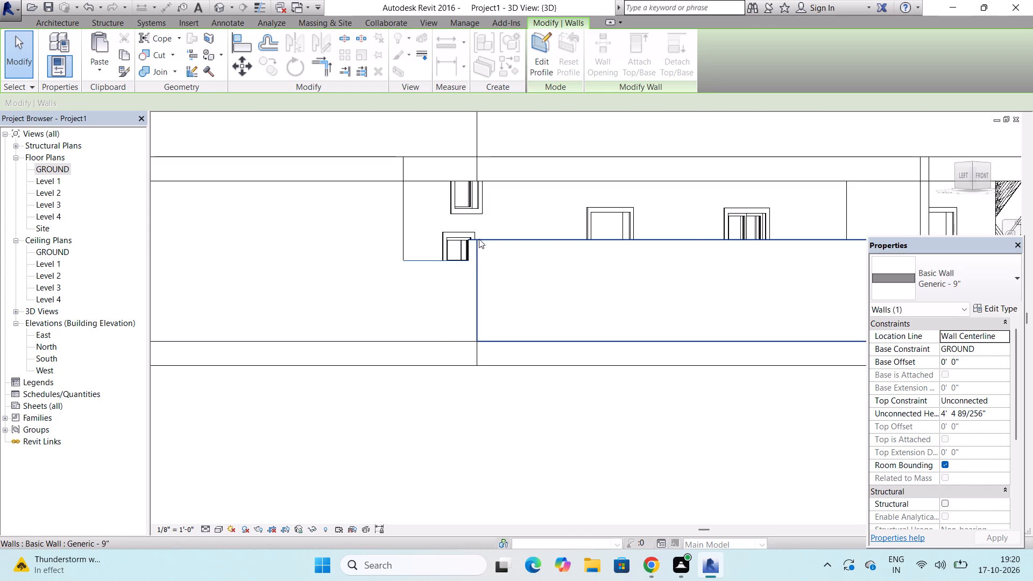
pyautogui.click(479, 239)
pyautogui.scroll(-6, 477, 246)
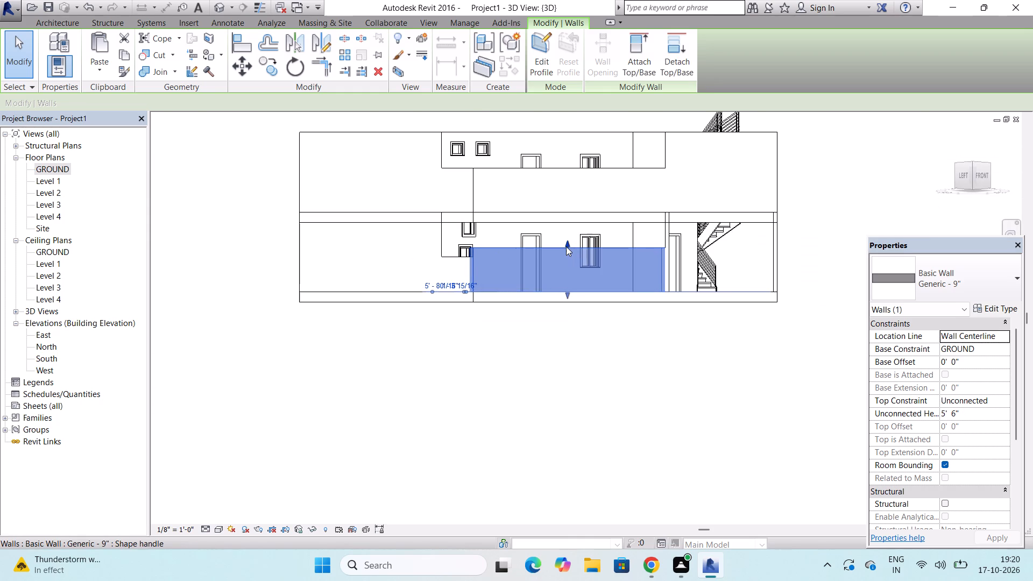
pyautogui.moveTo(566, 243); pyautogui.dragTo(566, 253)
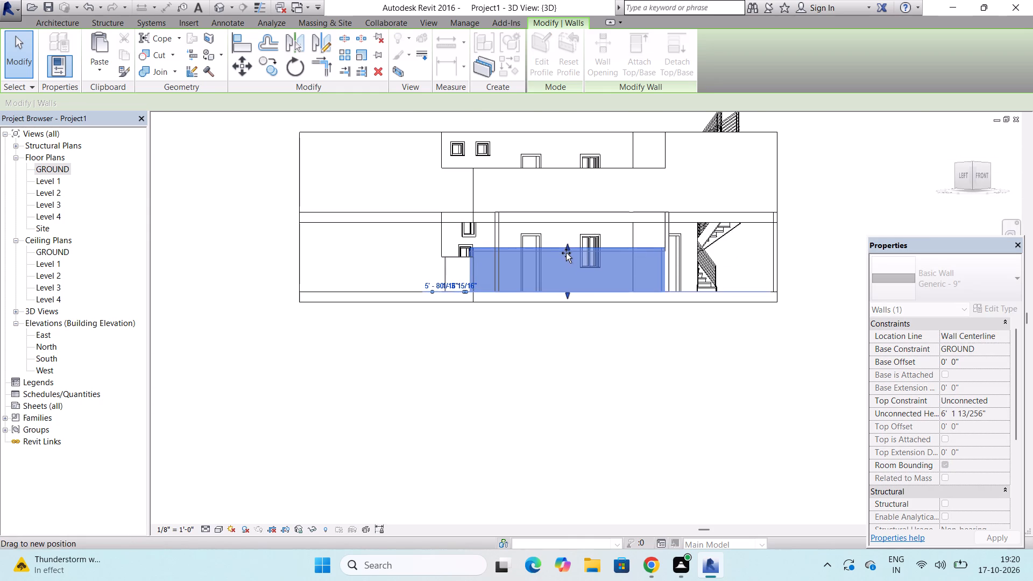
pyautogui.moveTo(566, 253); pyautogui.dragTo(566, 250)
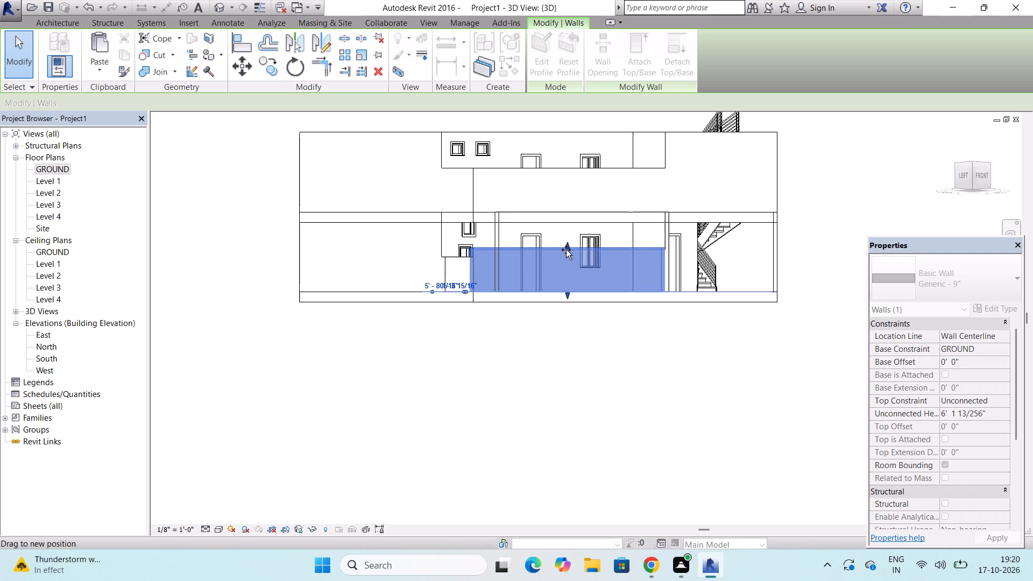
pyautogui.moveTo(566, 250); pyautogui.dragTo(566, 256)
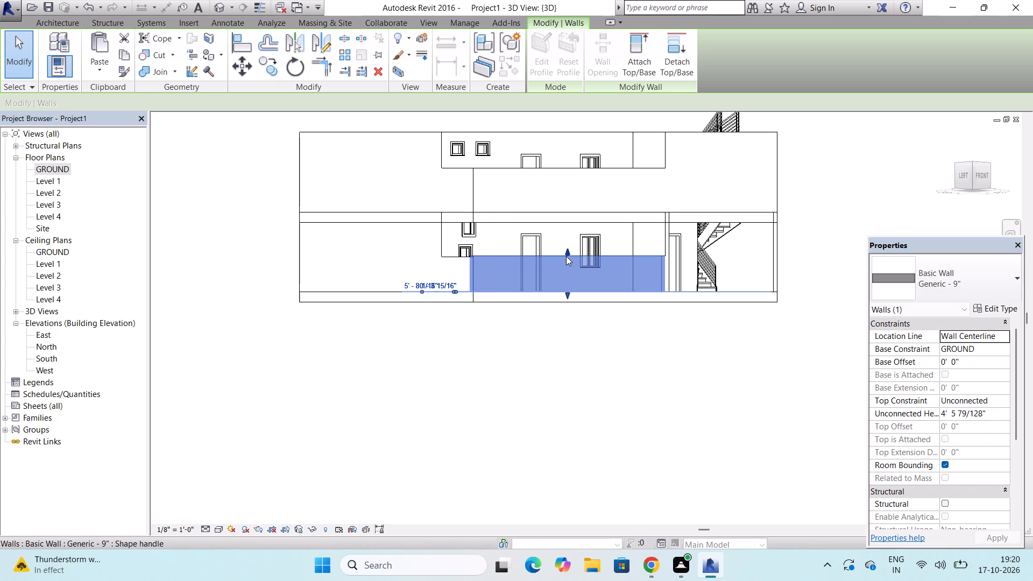
# Delete the 24" x 18" Transom with Trim window from the ground floor's front wall.
pyautogui.scroll(11, 478, 233)
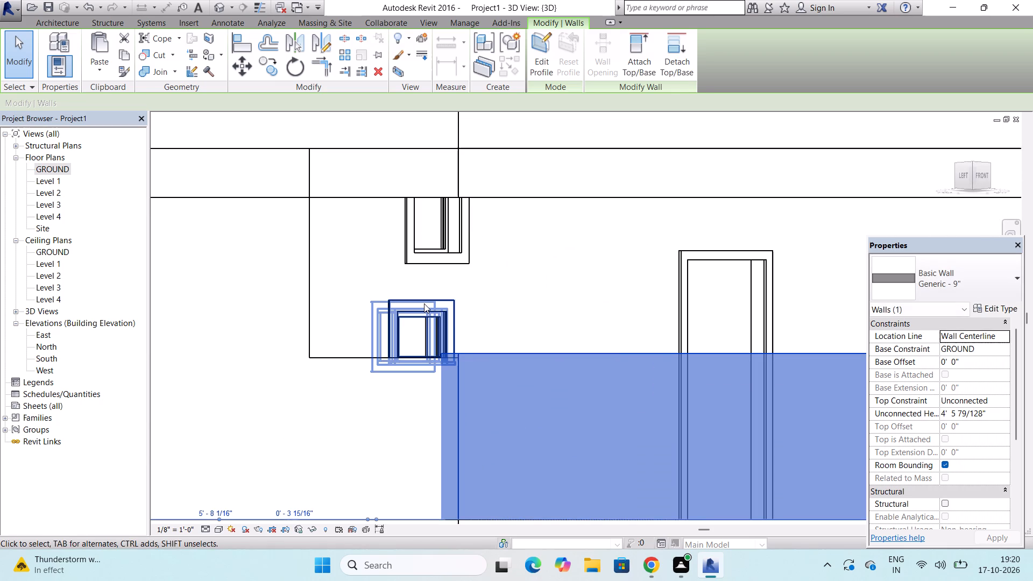
pyautogui.click(424, 303)
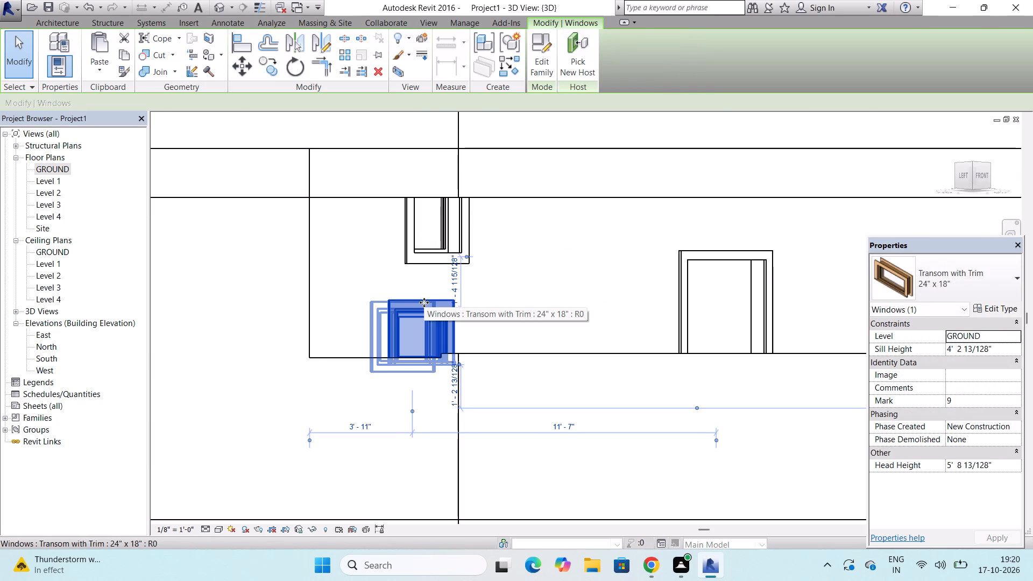
pyautogui.press('Delete')
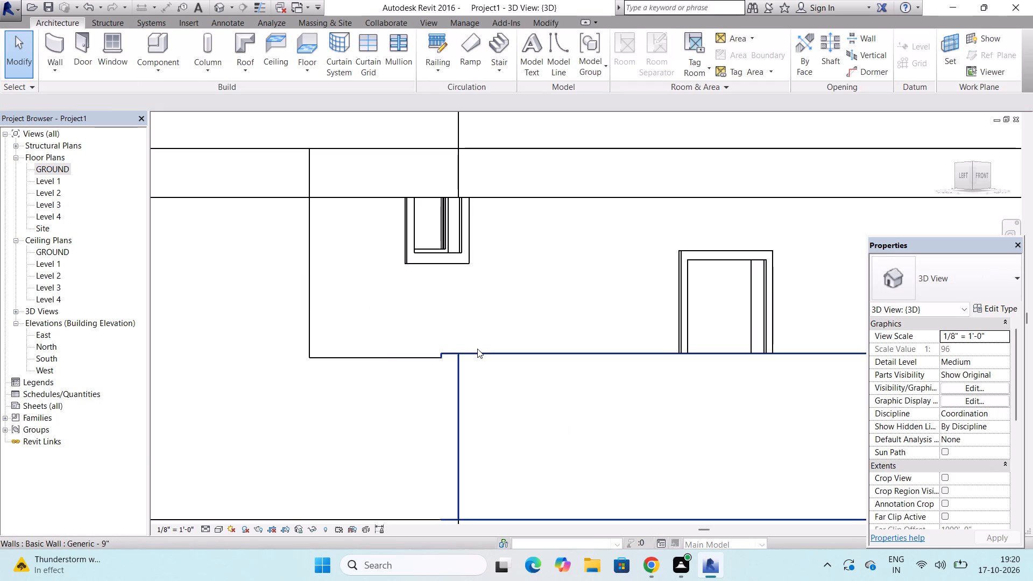
# Lower the ground floor's front parapet top to about 4'-4" high, in line with the short west parapet.
pyautogui.click(477, 352)
pyautogui.scroll(-3, 476, 352)
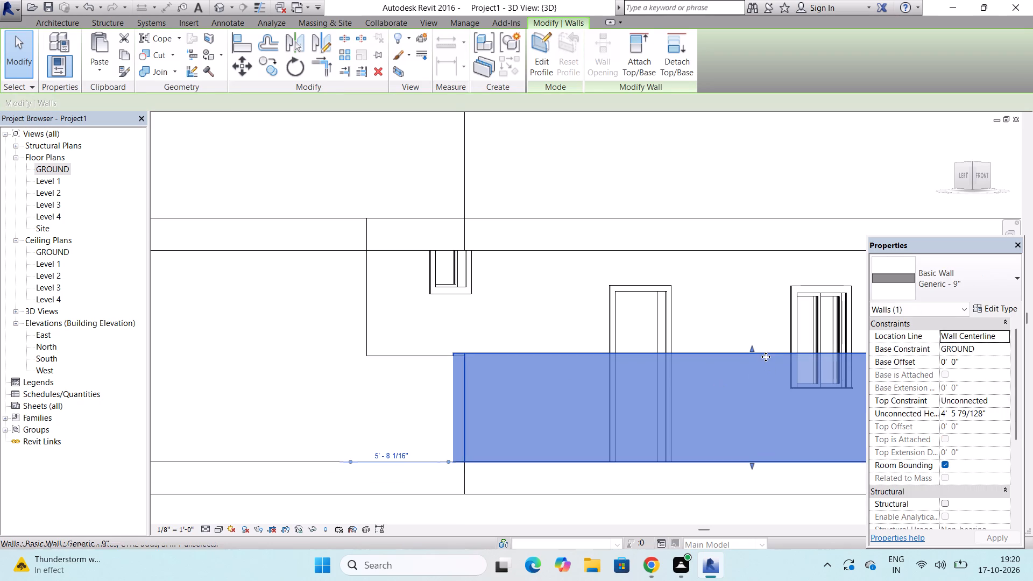
pyautogui.moveTo(752, 348); pyautogui.dragTo(751, 358)
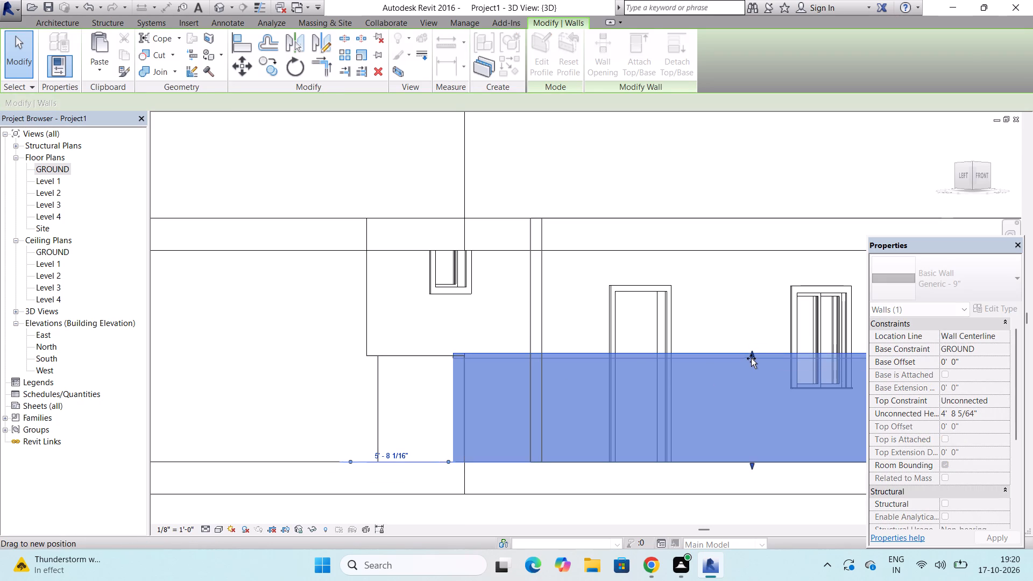
pyautogui.moveTo(751, 358); pyautogui.dragTo(751, 356)
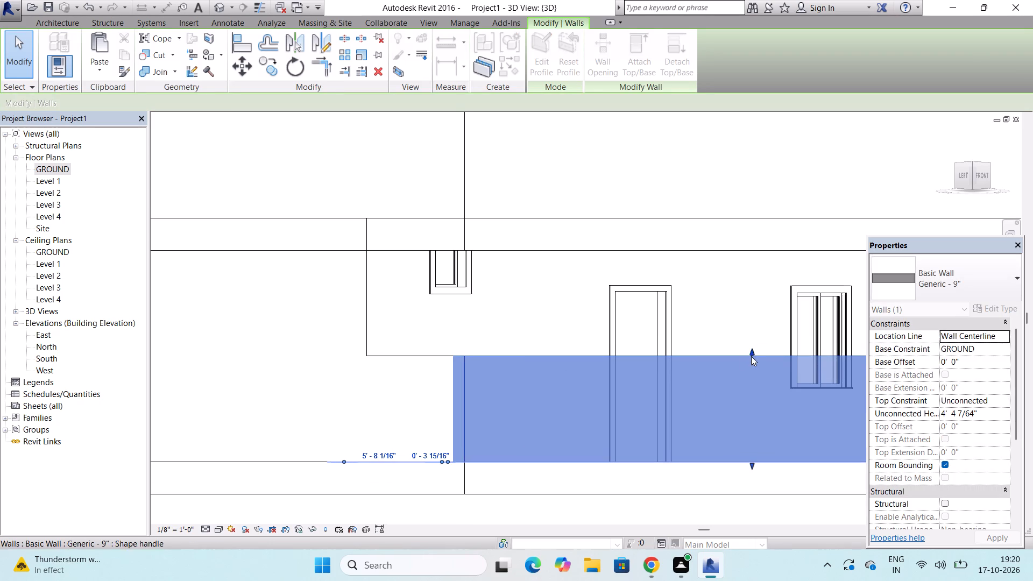
pyautogui.press('Escape')
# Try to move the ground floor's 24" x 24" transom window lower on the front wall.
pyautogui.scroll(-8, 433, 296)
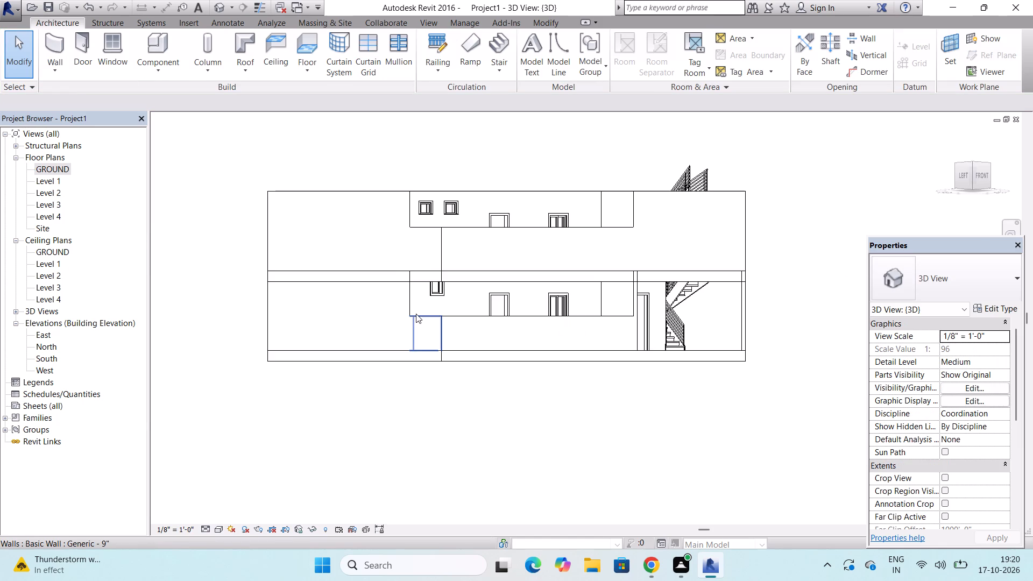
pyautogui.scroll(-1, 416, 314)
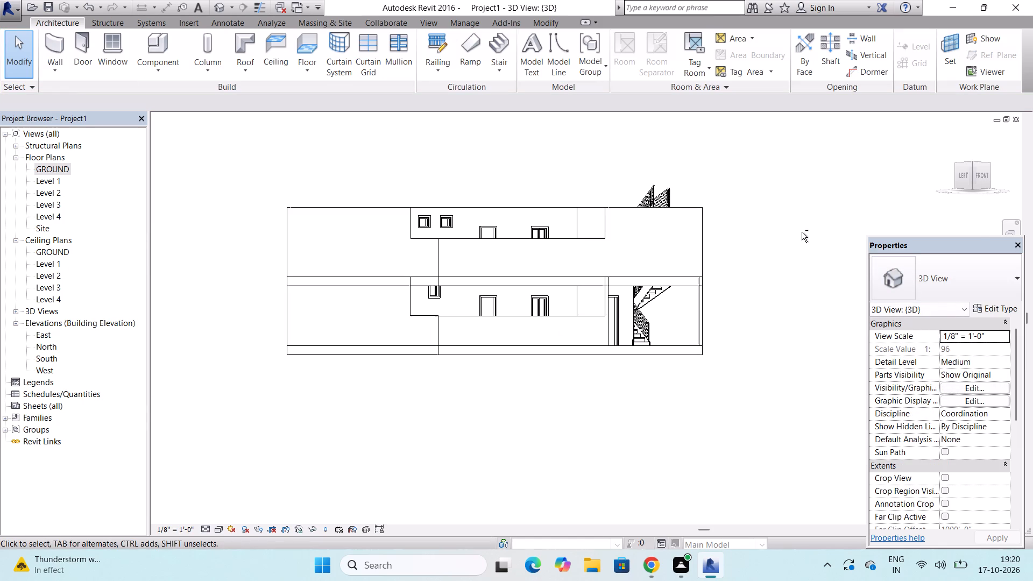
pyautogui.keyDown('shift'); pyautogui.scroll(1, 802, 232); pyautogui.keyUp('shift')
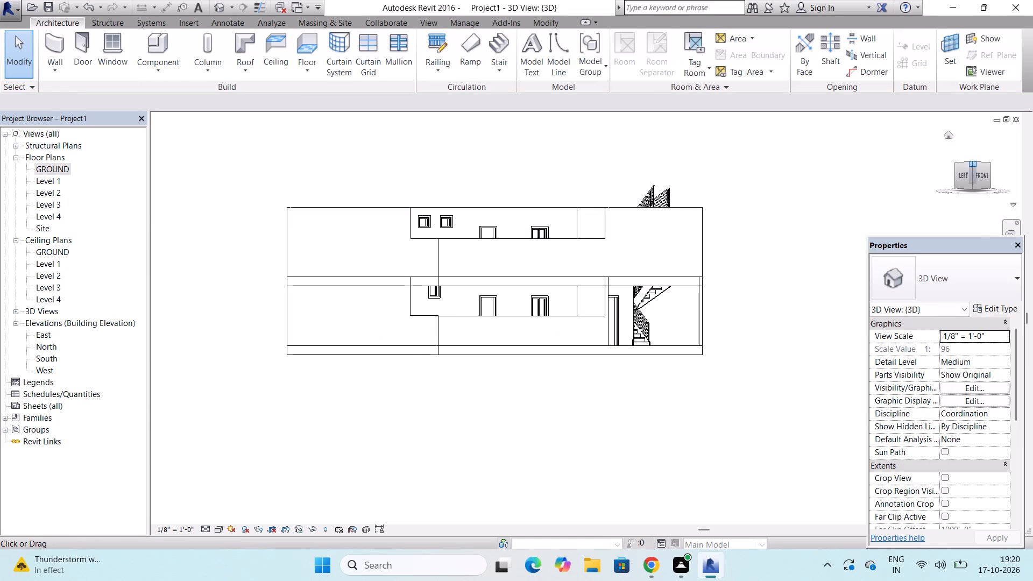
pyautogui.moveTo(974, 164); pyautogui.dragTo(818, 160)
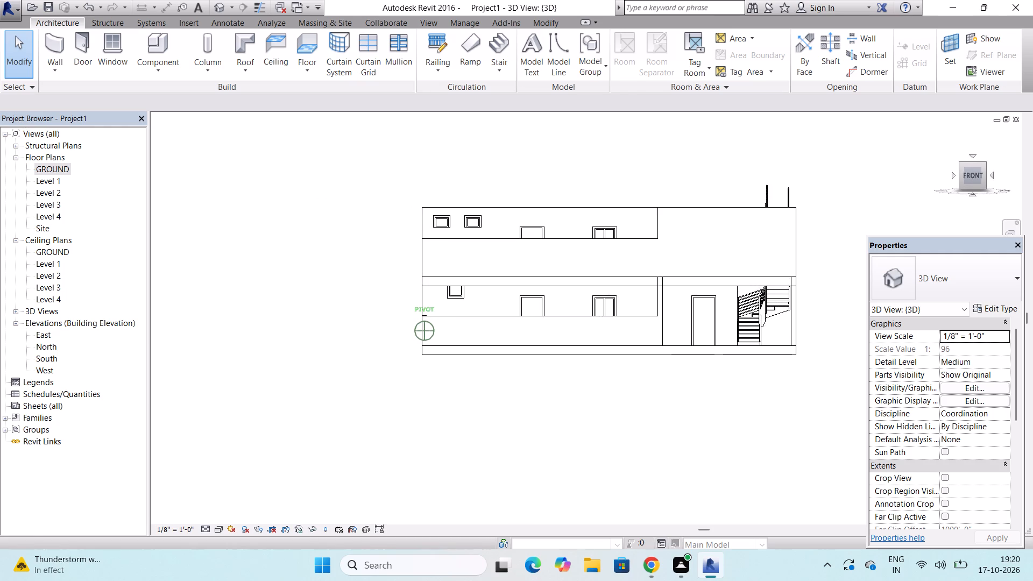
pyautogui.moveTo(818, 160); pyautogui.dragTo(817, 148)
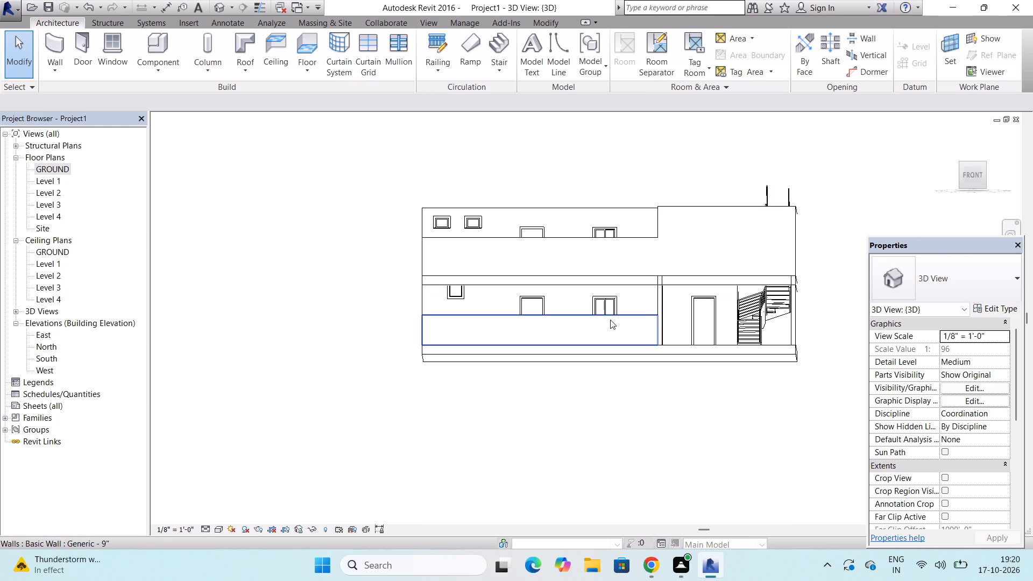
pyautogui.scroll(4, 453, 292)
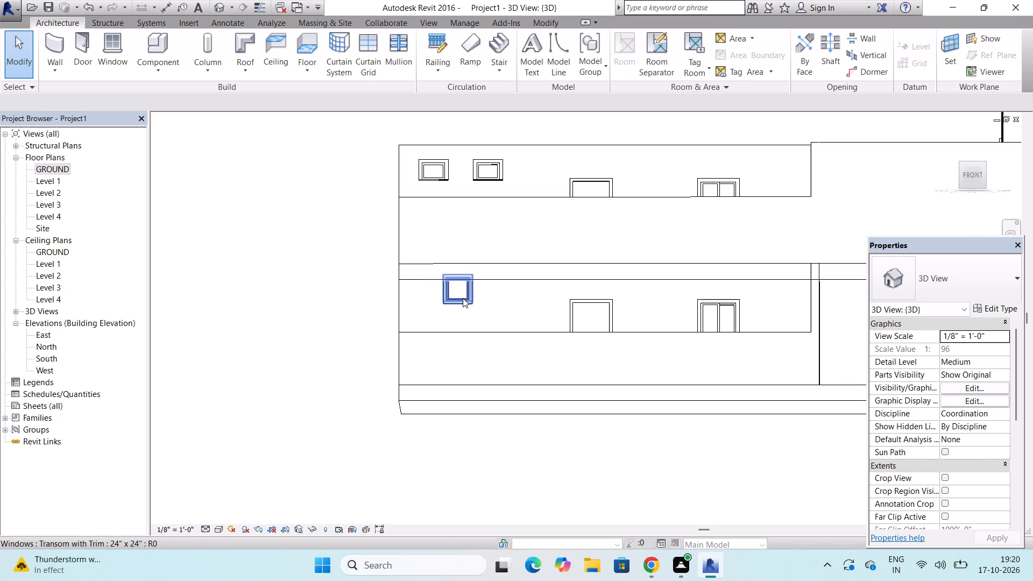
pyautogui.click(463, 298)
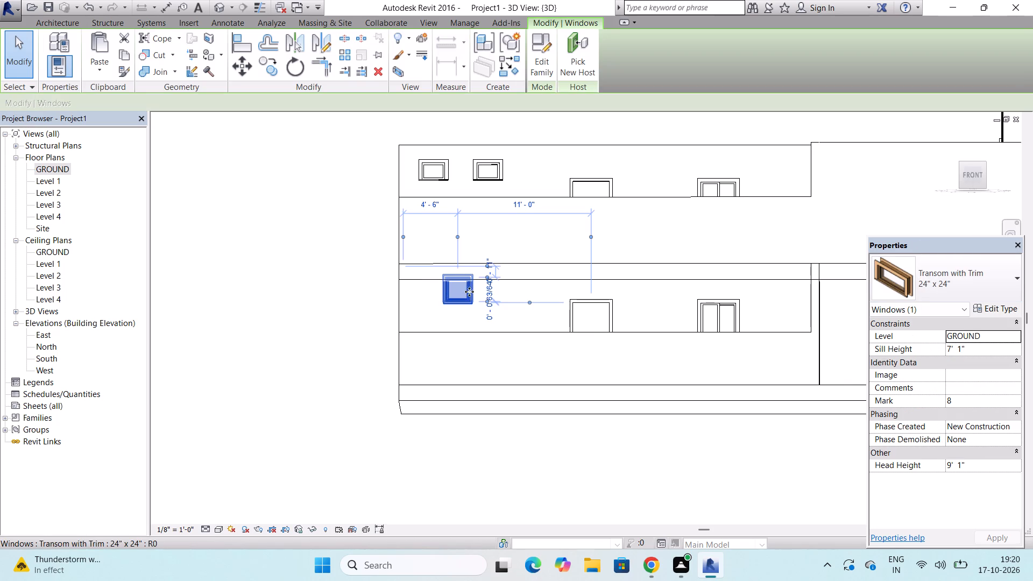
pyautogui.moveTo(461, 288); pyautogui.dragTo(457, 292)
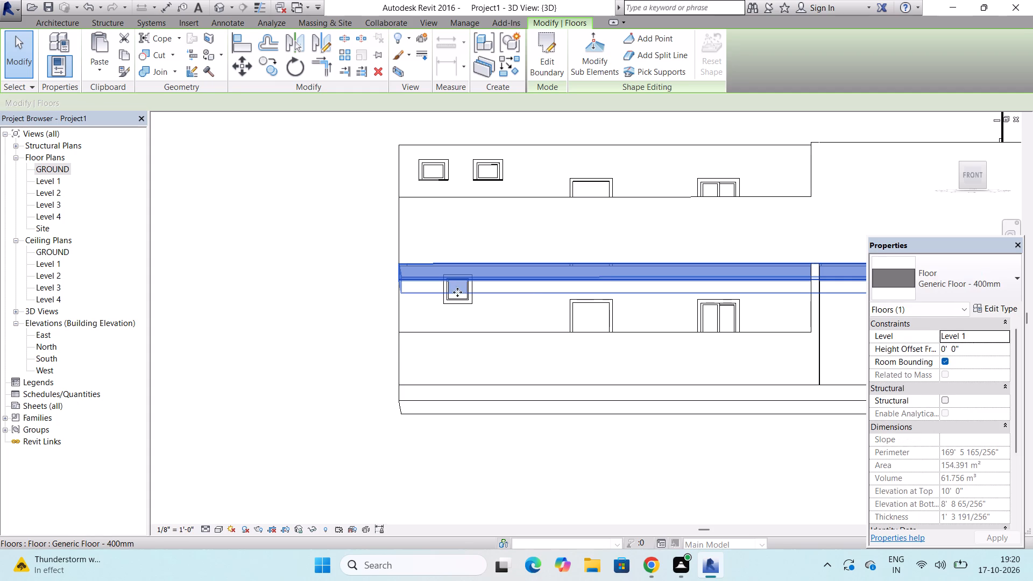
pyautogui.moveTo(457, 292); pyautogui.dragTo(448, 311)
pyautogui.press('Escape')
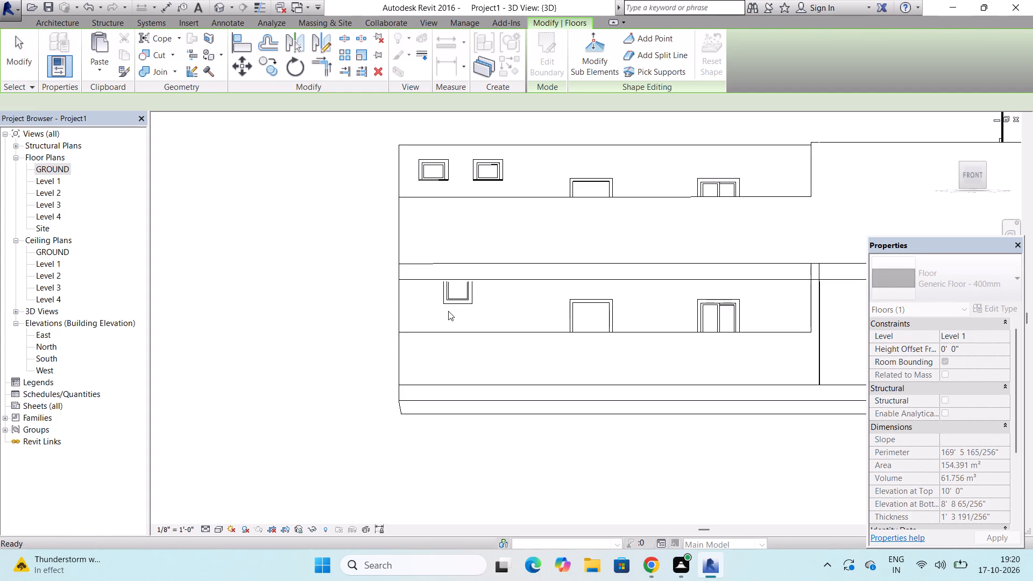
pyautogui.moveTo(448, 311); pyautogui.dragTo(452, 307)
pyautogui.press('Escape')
# Delete the 24" x 24" Transom with Trim window from the ground floor's front wall.
pyautogui.click(455, 297)
pyautogui.press('Delete')
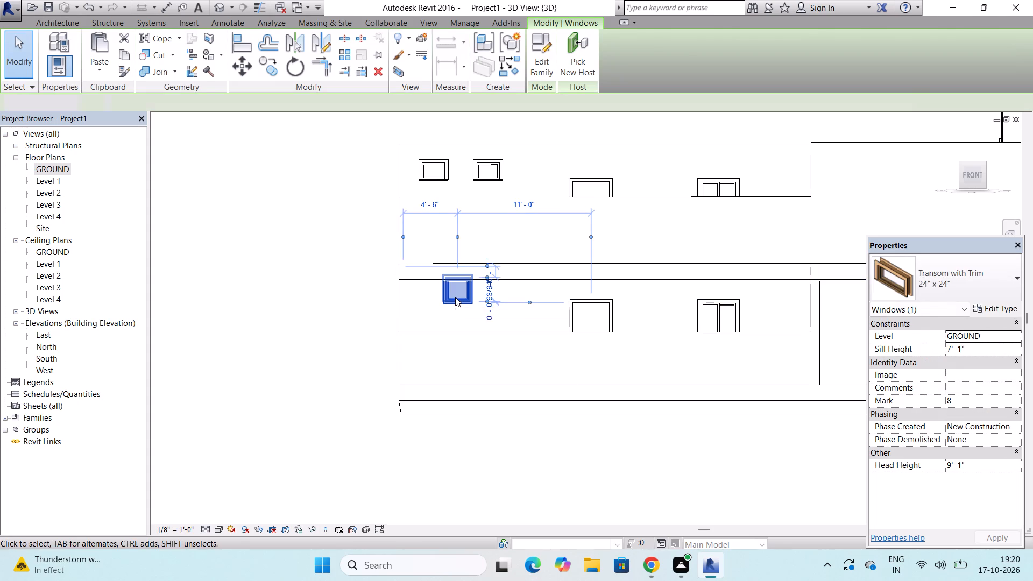
# Place a 24" x 18" Transom with Trim window in the ground floor's front wall, about 3'-0" from the west wall, dismissing the notification card.
pyautogui.click(447, 172)
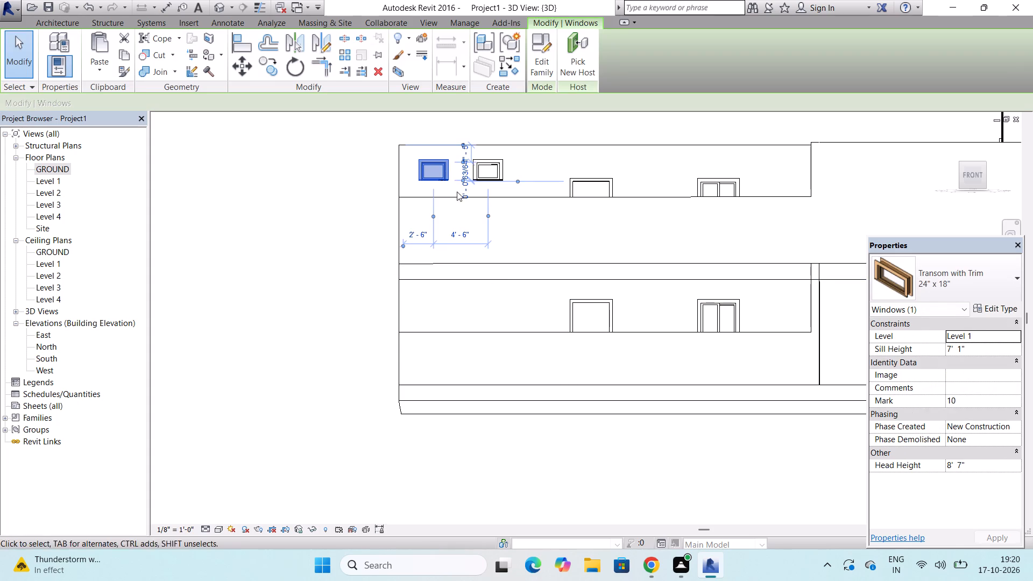
pyautogui.press('Escape')
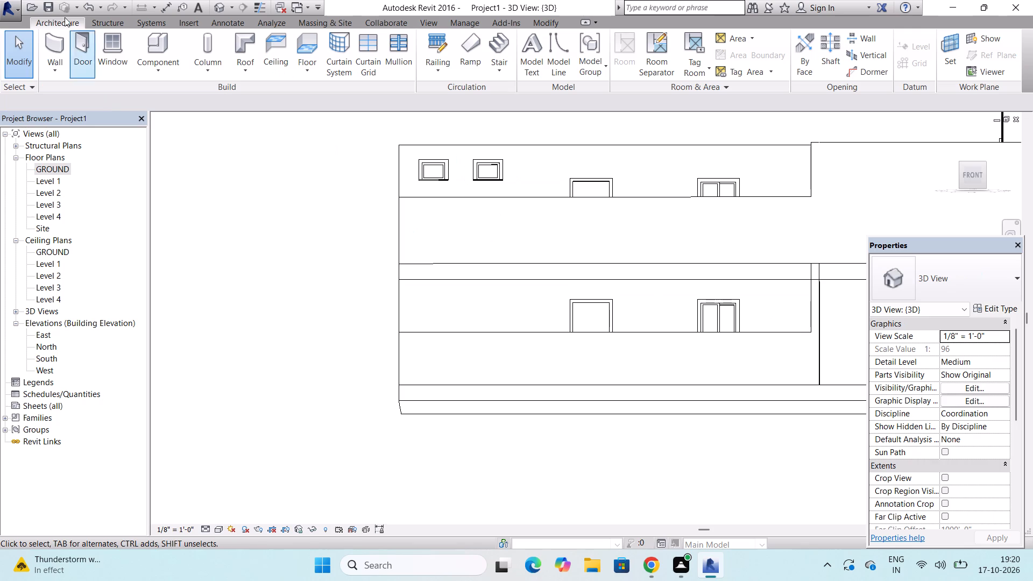
pyautogui.click(108, 41)
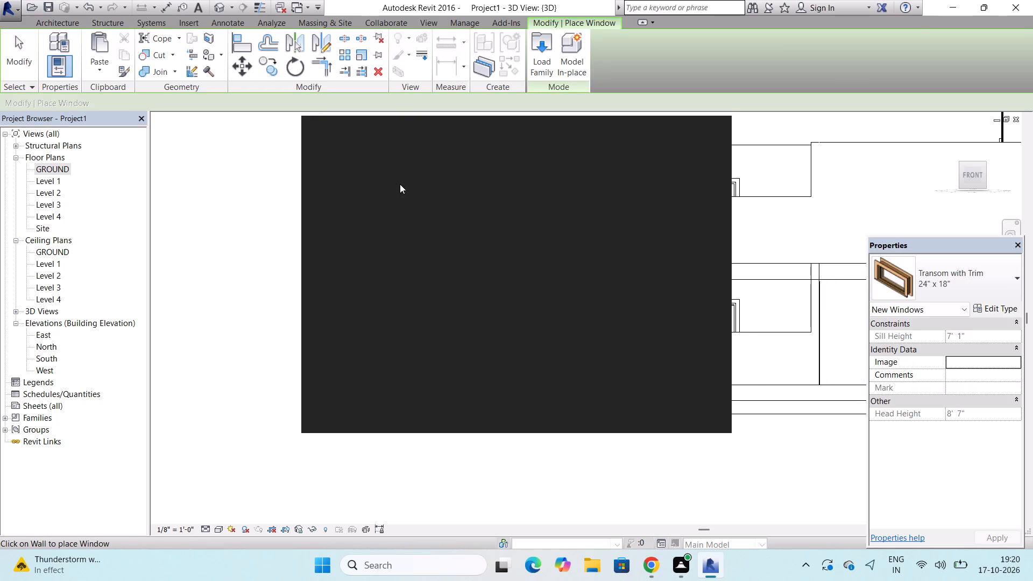
pyautogui.click(703, 133)
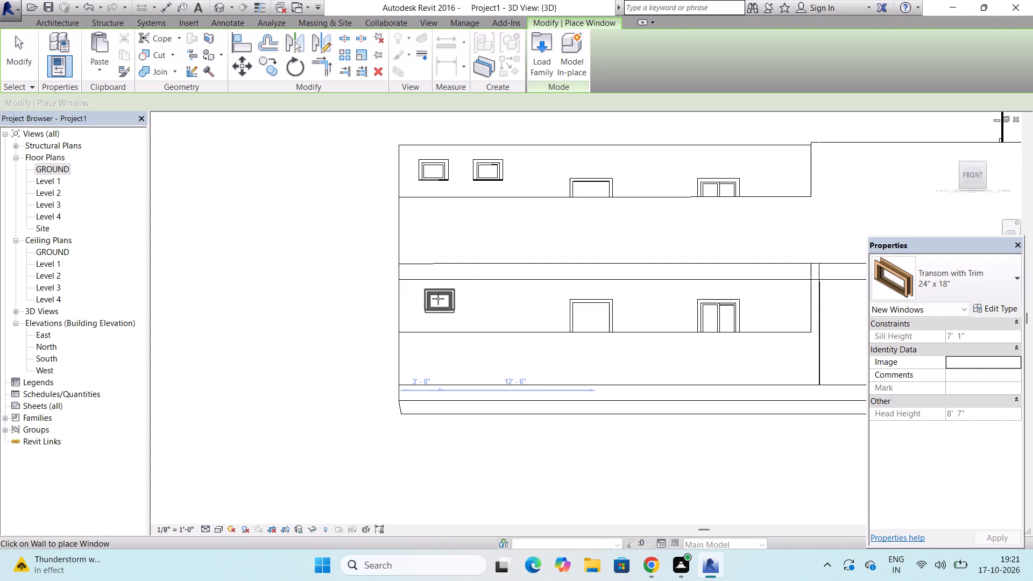
pyautogui.click(438, 299)
pyautogui.press('Escape')
pyautogui.press('Escape')
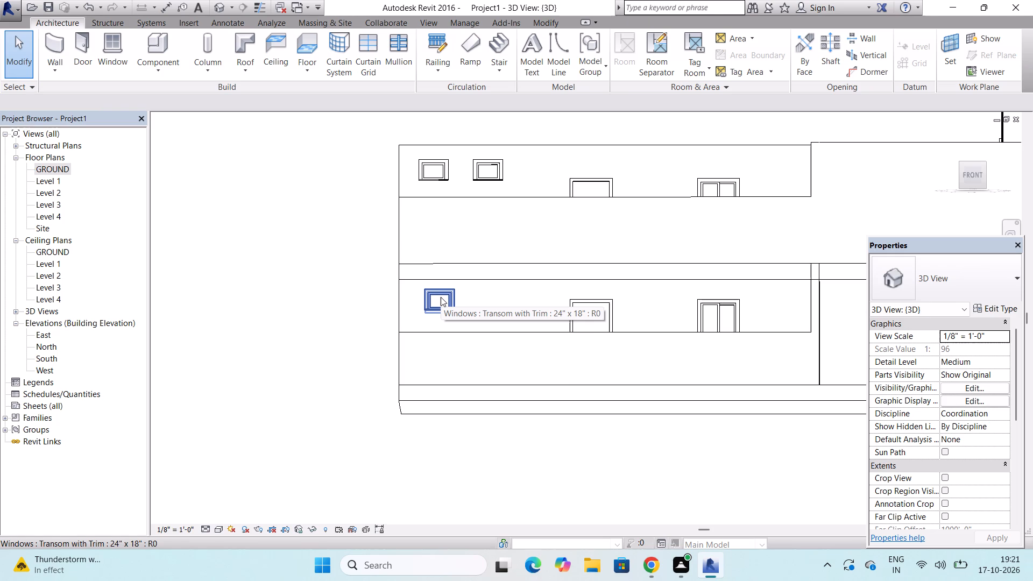
pyautogui.scroll(-3, 437, 378)
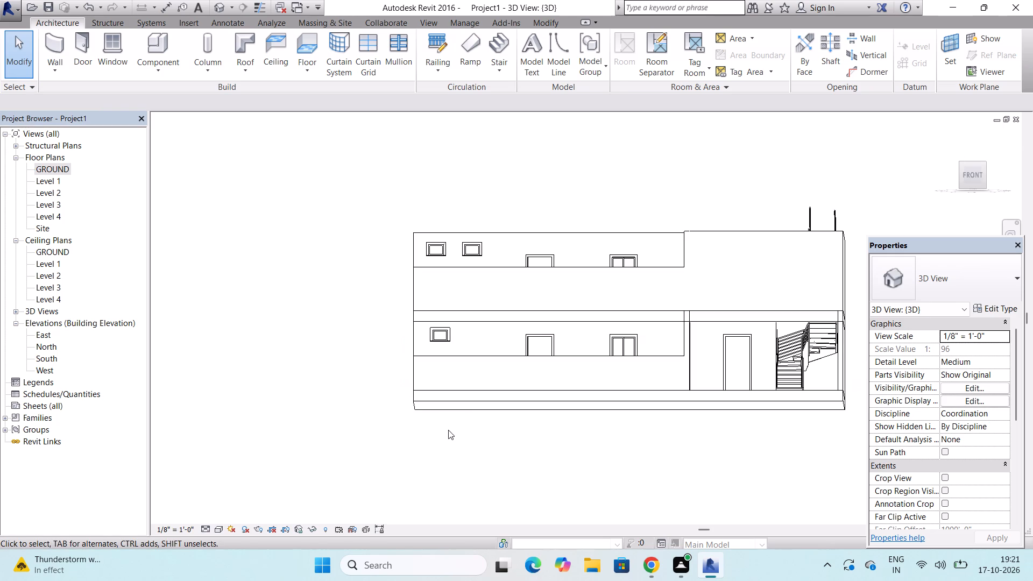
# Copy the Generic Floor - 400mm slab at Level 1 and paste it aligned to Level 2.
pyautogui.click(492, 315)
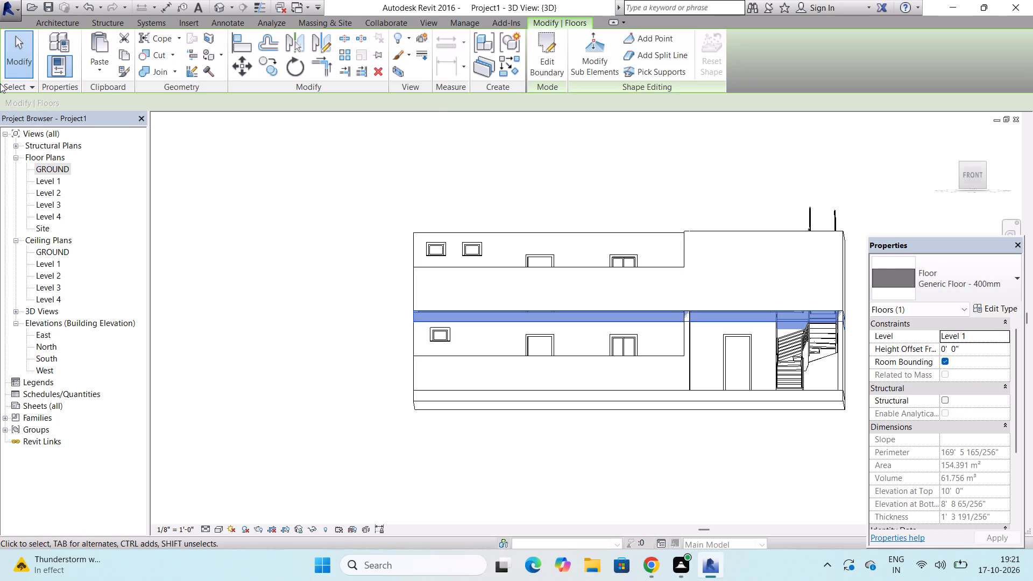
pyautogui.click(123, 55)
pyautogui.click(98, 59)
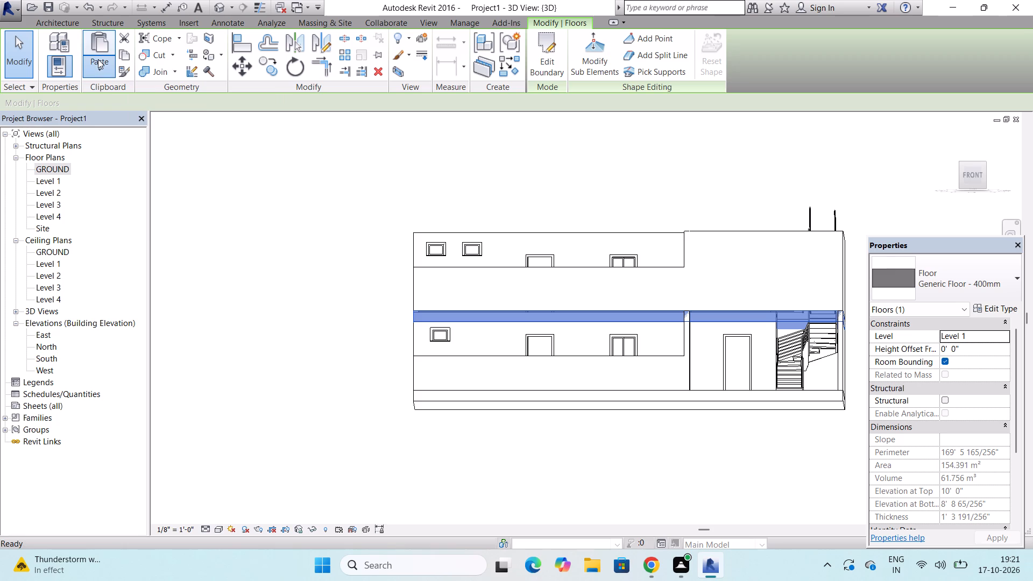
pyautogui.click(117, 111)
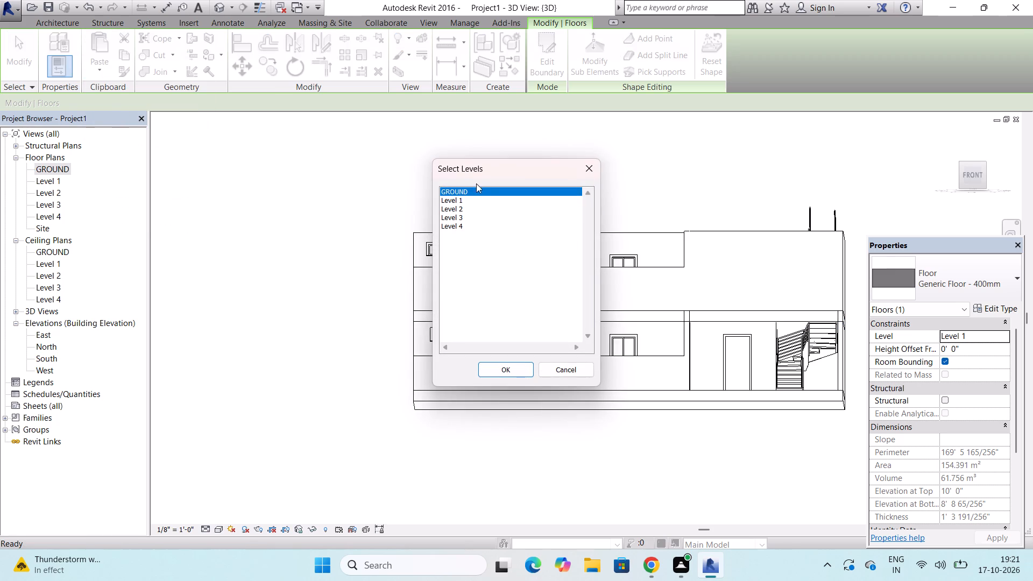
pyautogui.click(456, 207)
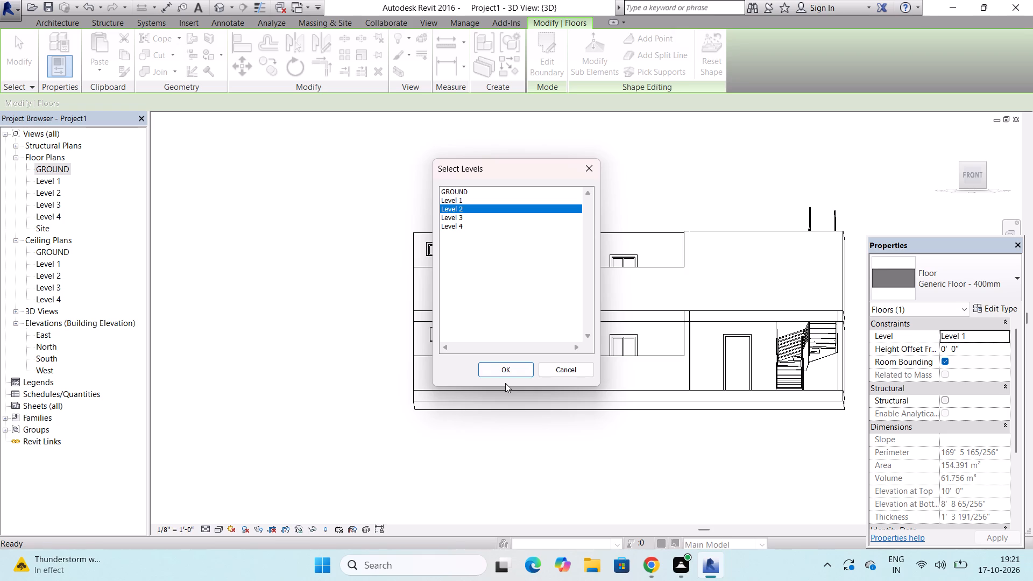
pyautogui.click(509, 370)
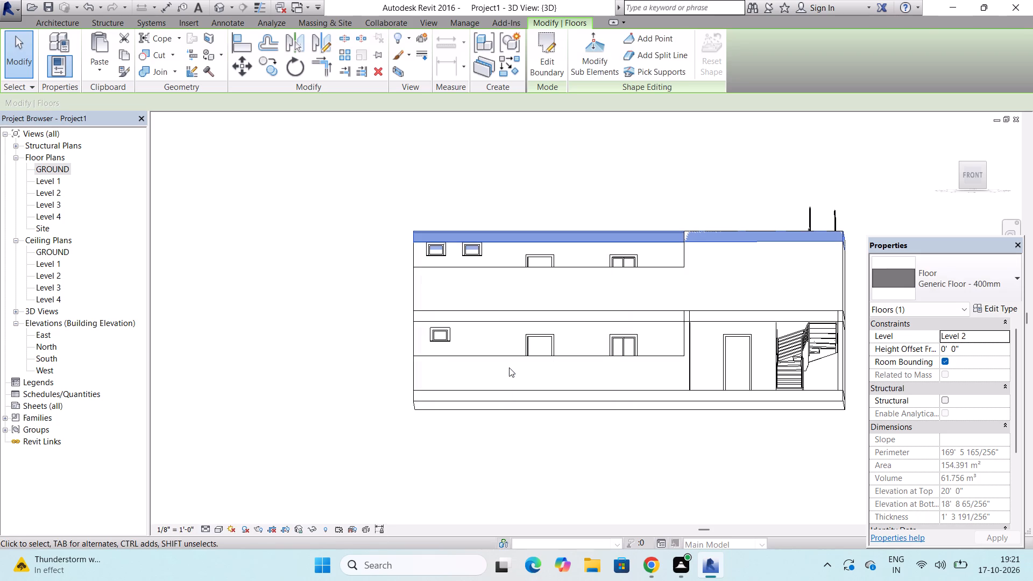
# Delete Level 1's low front parapet wall in front of the door and windows, dismissing the notification card.
pyautogui.scroll(-3, 515, 259)
pyautogui.scroll(4, 514, 277)
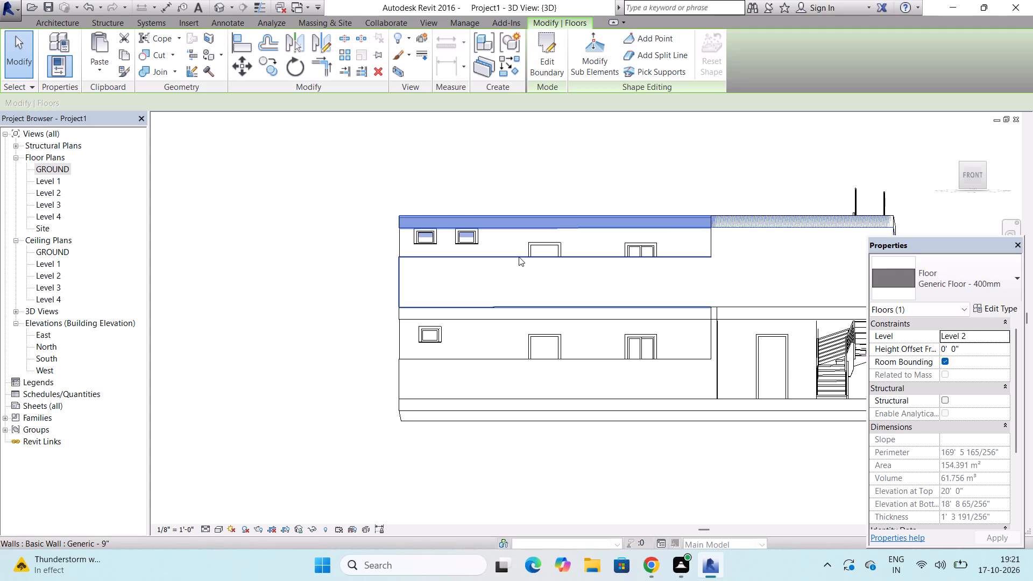
pyautogui.click(519, 257)
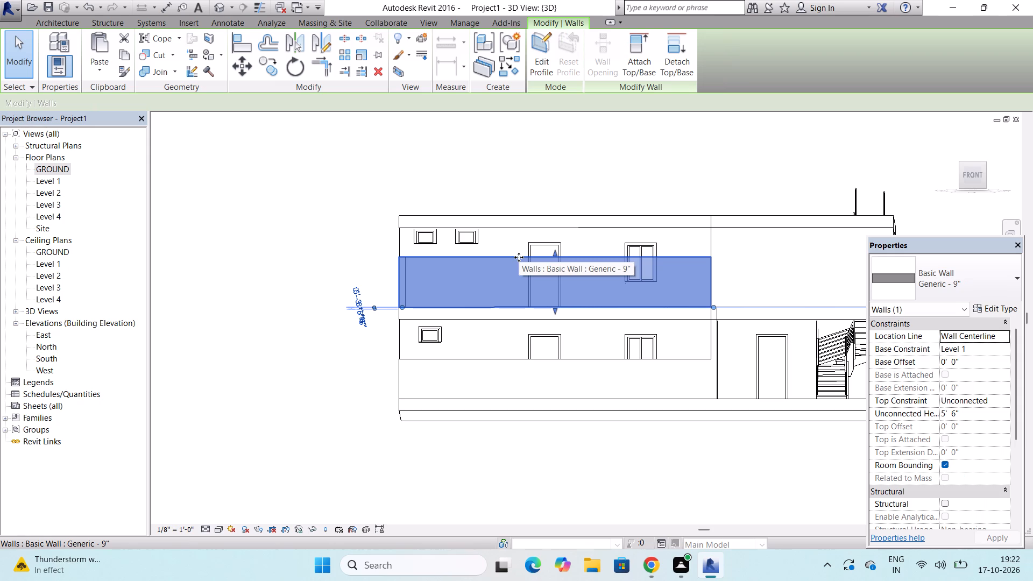
pyautogui.press('Delete')
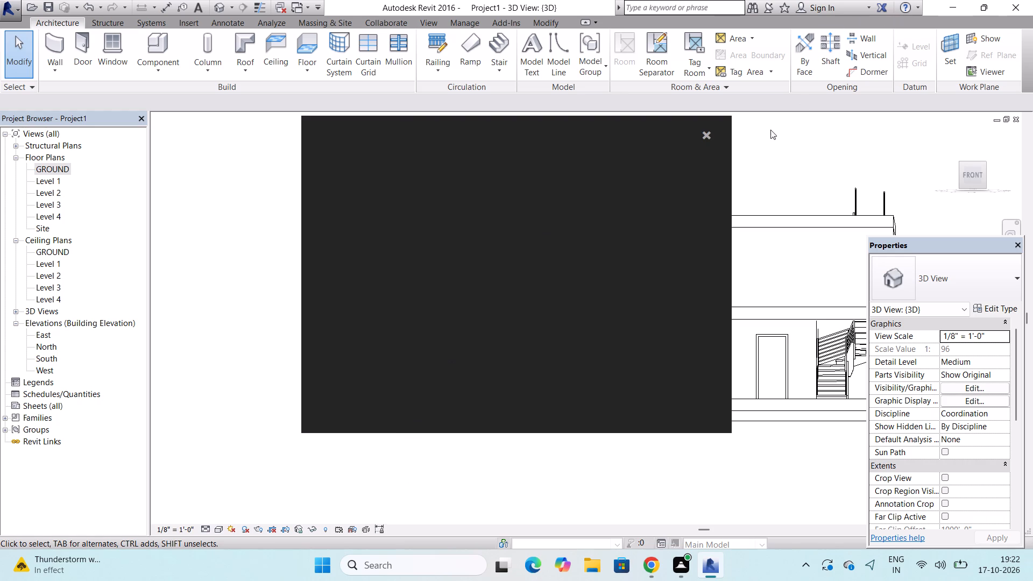
pyautogui.click(708, 136)
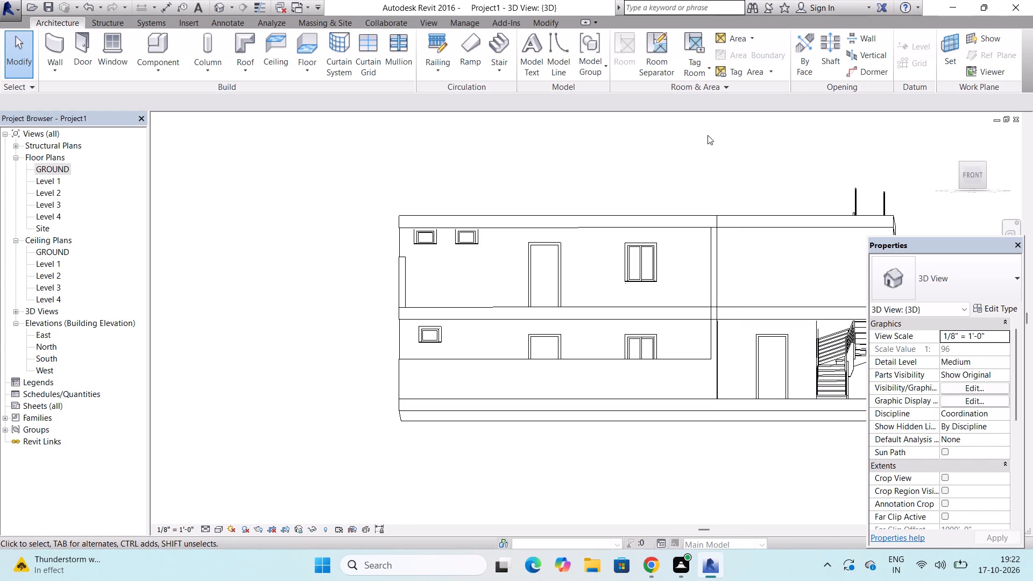
# Examine the Level 3 and Level 2 floor plans.
pyautogui.scroll(-3, 592, 273)
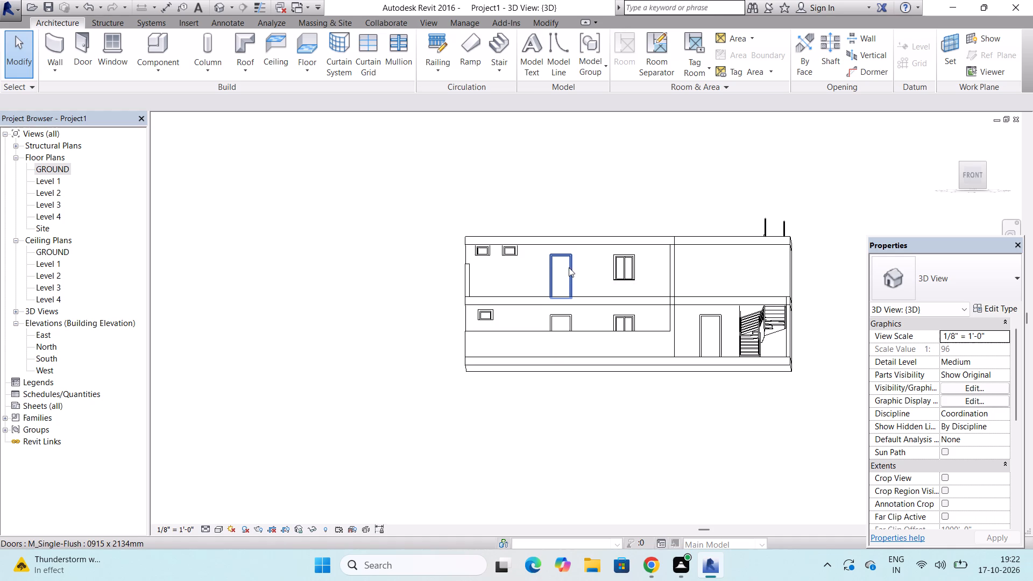
pyautogui.scroll(-2, 574, 263)
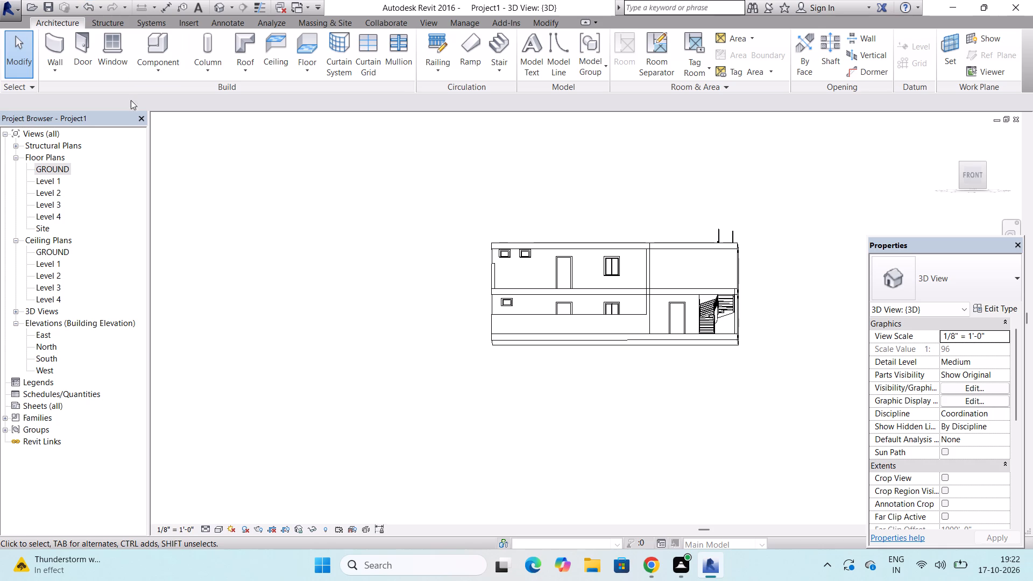
pyautogui.doubleClick(47, 201)
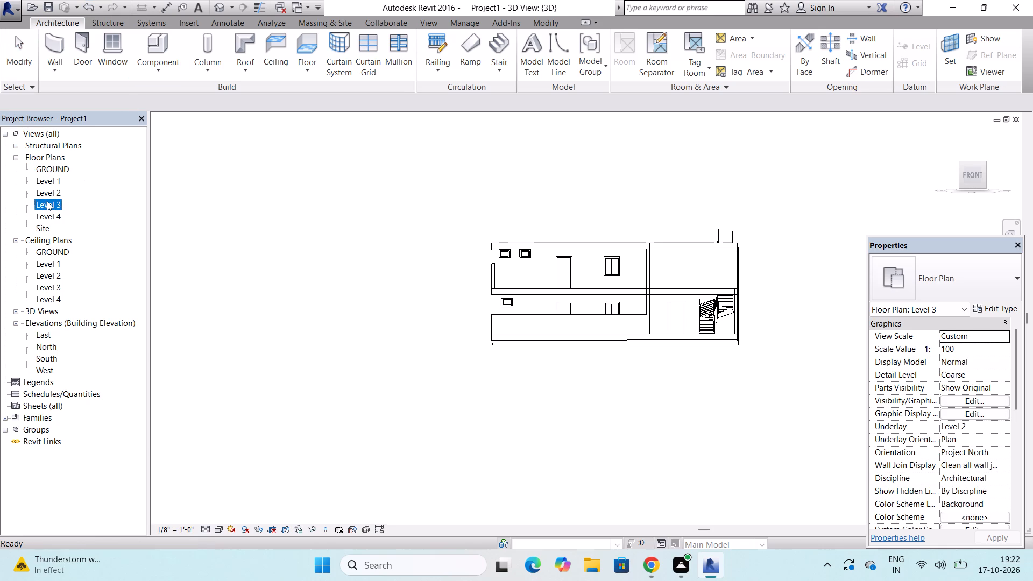
pyautogui.scroll(-5, 81, 225)
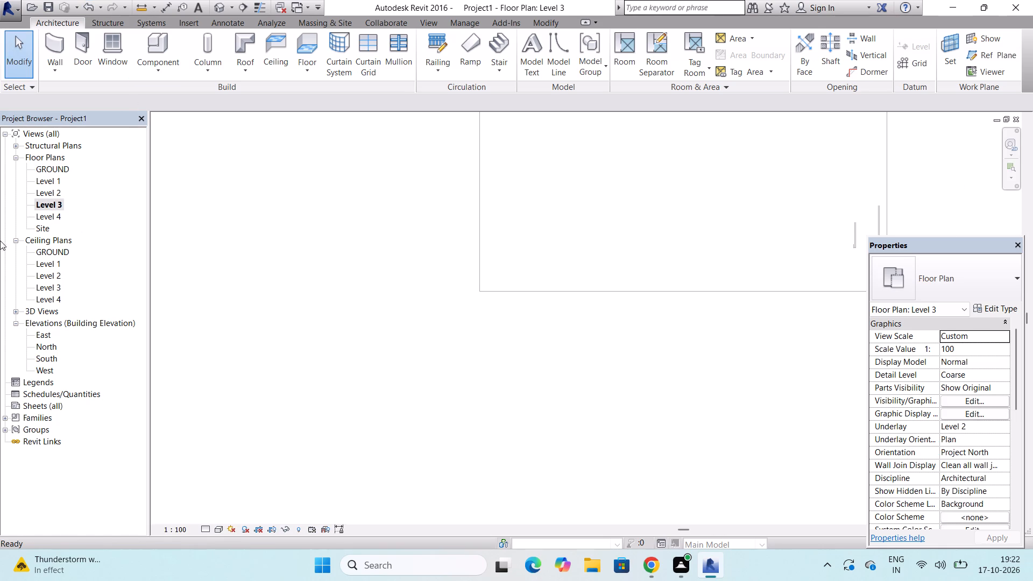
pyautogui.scroll(-7, 56, 220)
pyautogui.scroll(-5, 198, 230)
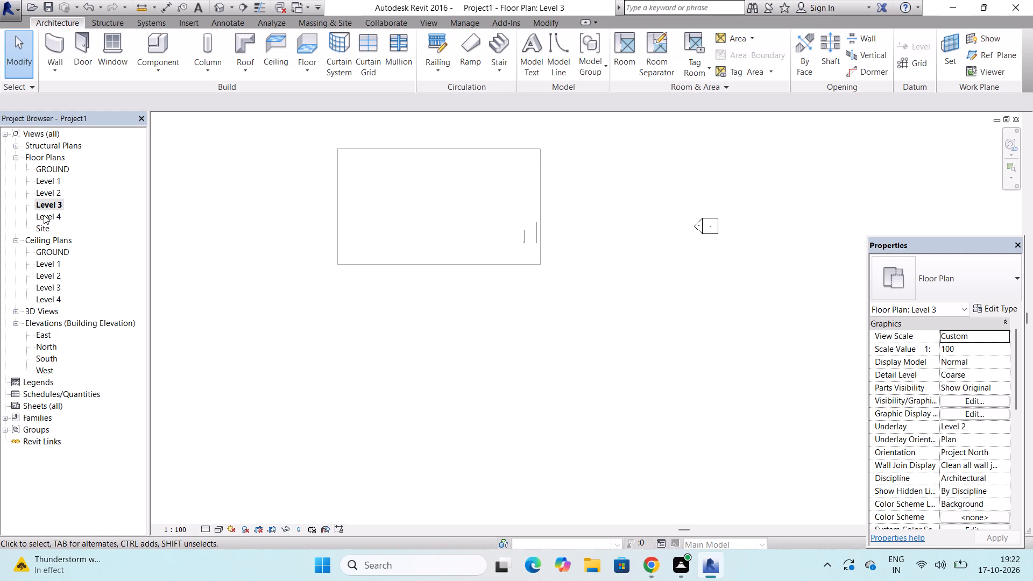
pyautogui.click(54, 192)
pyautogui.click(54, 192)
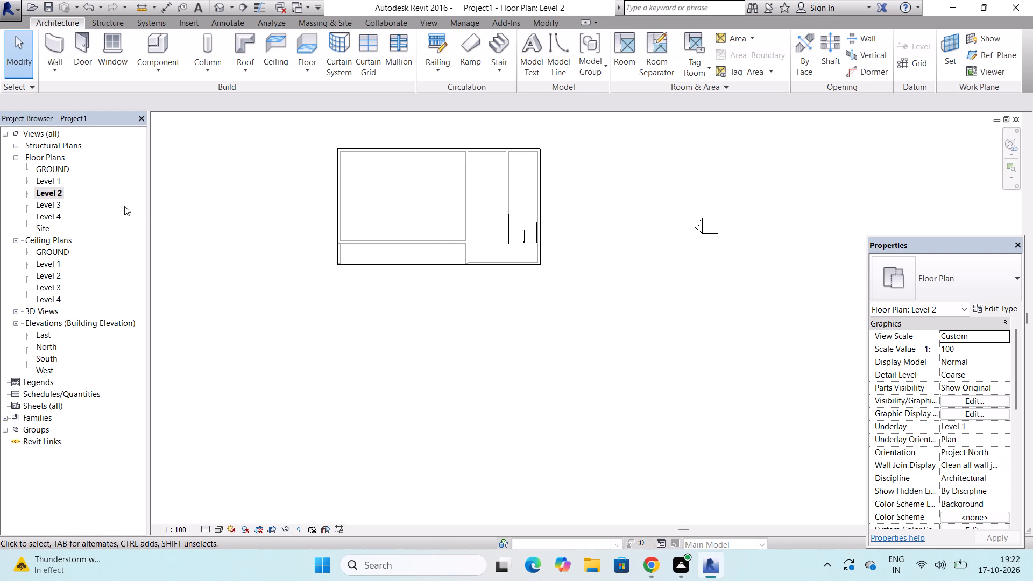
# From the GROUND plan, copy the full-depth wall beside the large room and the east exterior wall to Level 3, dismissing the notification card.
pyautogui.doubleClick(49, 164)
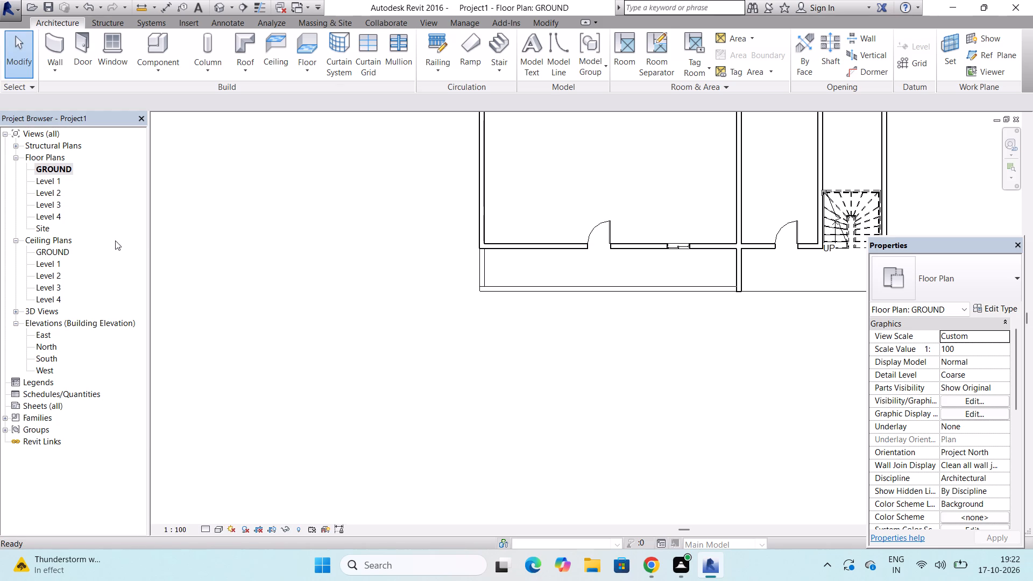
pyautogui.scroll(-7, 117, 245)
pyautogui.scroll(-6, 206, 258)
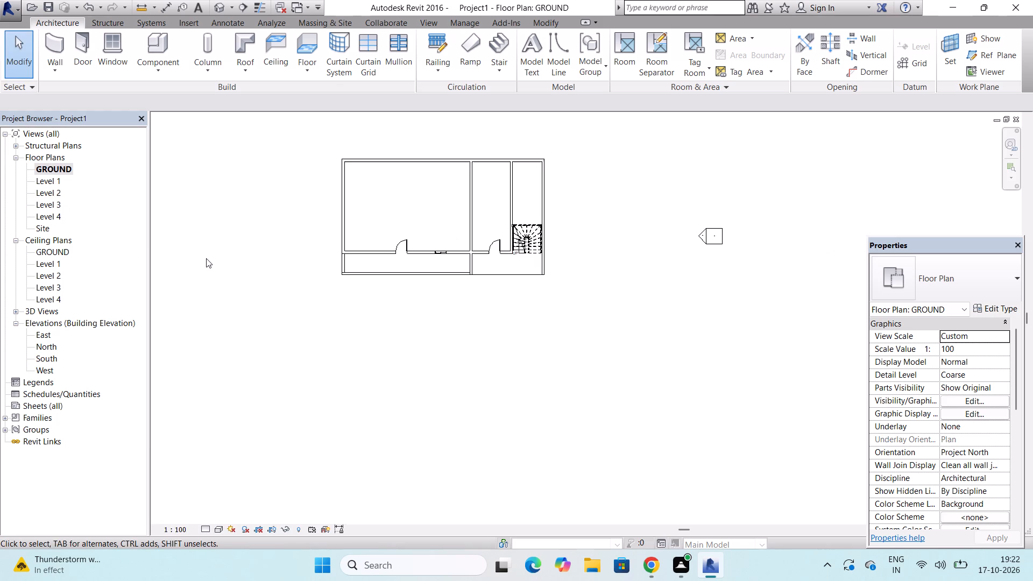
pyautogui.click(472, 196)
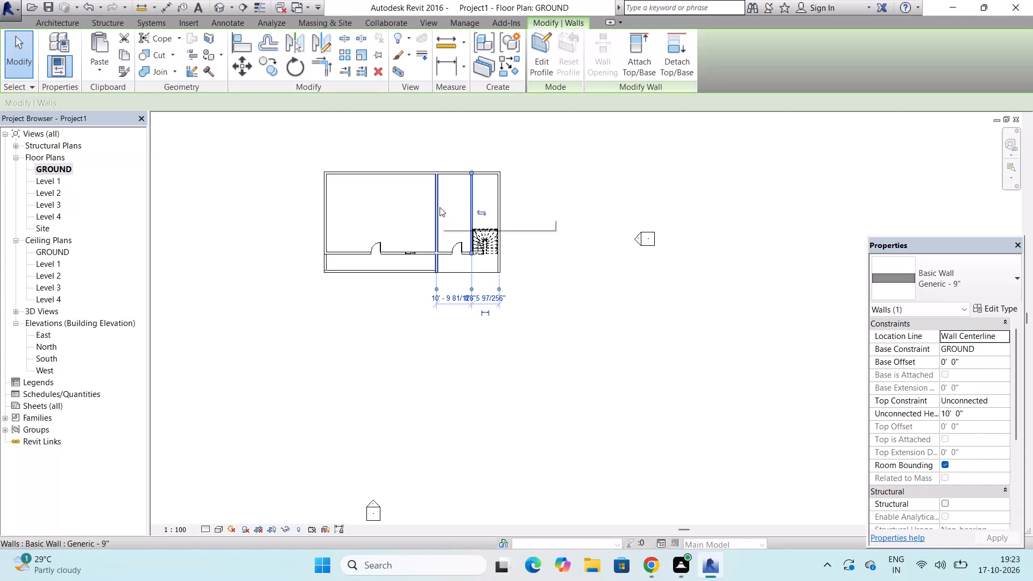
pyautogui.click(440, 207)
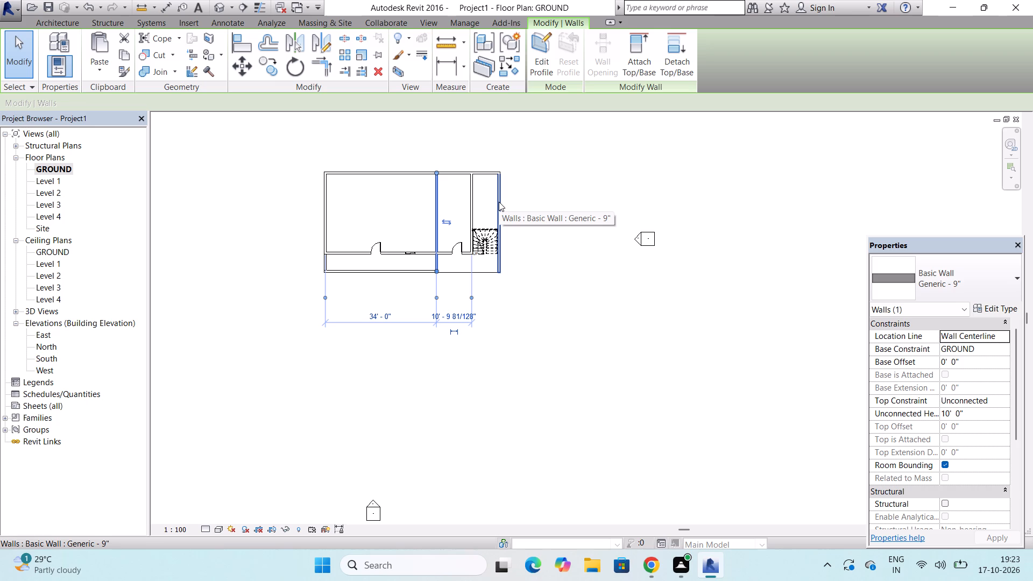
pyautogui.keyDown('ctrl'); pyautogui.click(499, 202); pyautogui.keyUp('ctrl')
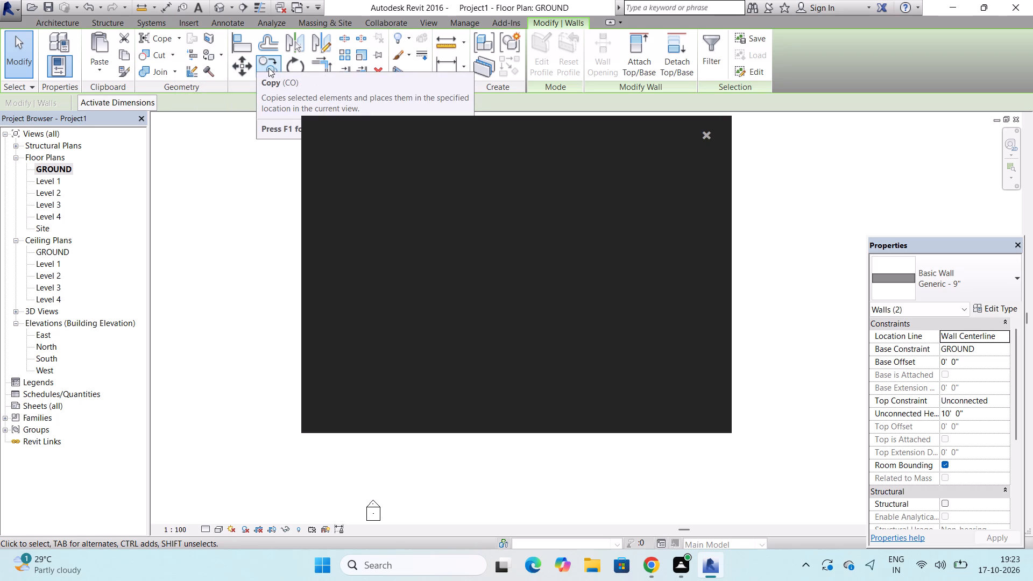
pyautogui.click(704, 137)
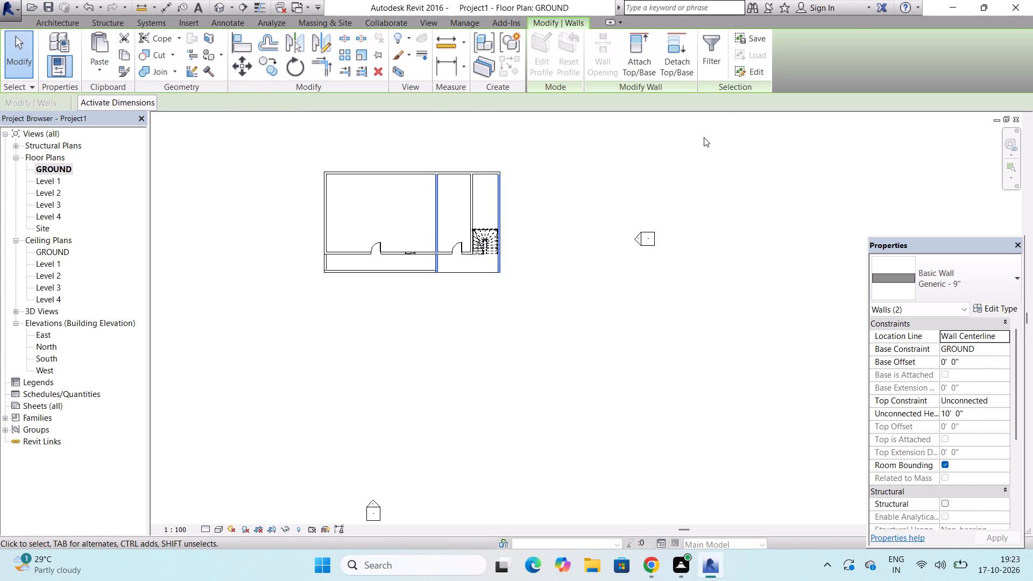
pyautogui.click(125, 53)
pyautogui.click(99, 63)
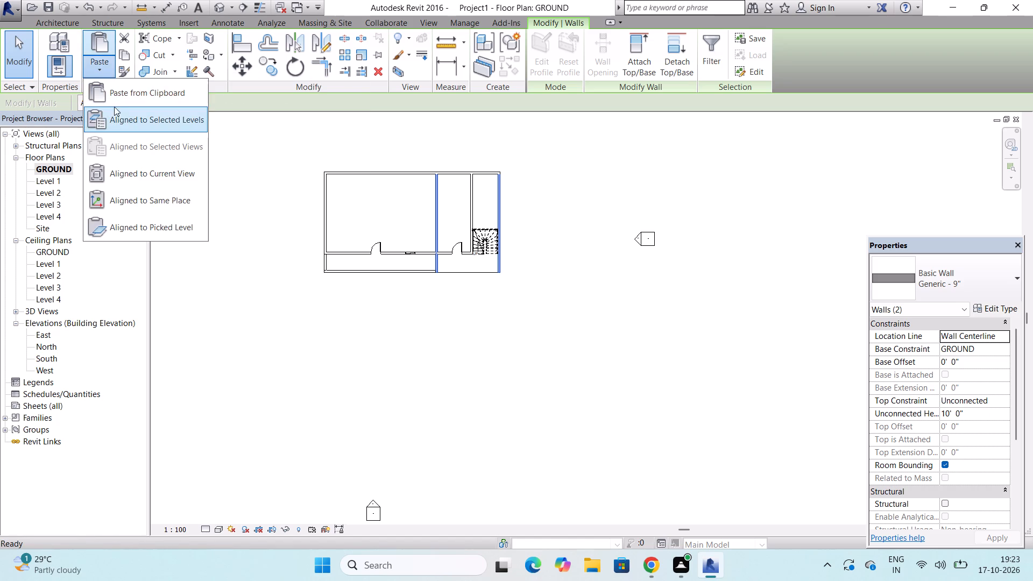
pyautogui.click(118, 114)
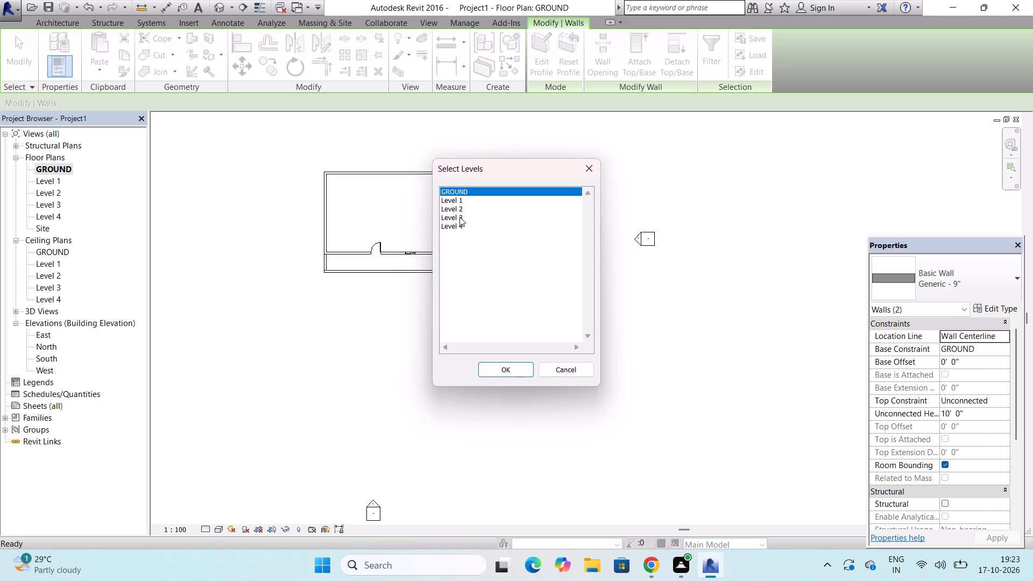
pyautogui.click(459, 217)
pyautogui.click(528, 363)
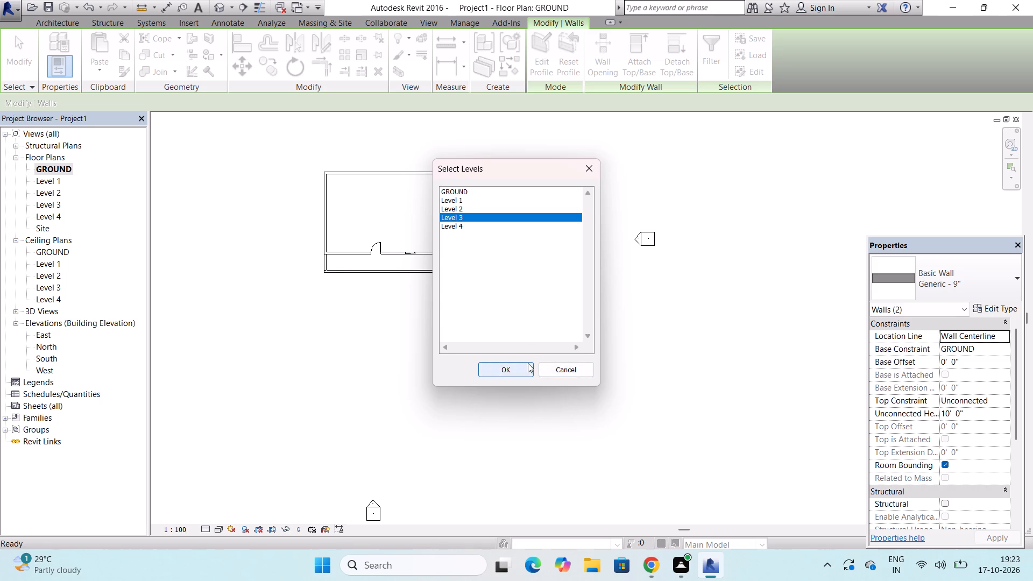
# In the 3D view, copy the two full-depth walls standing at Level 3 and paste them aligned to Level 2.
pyautogui.click(212, 8)
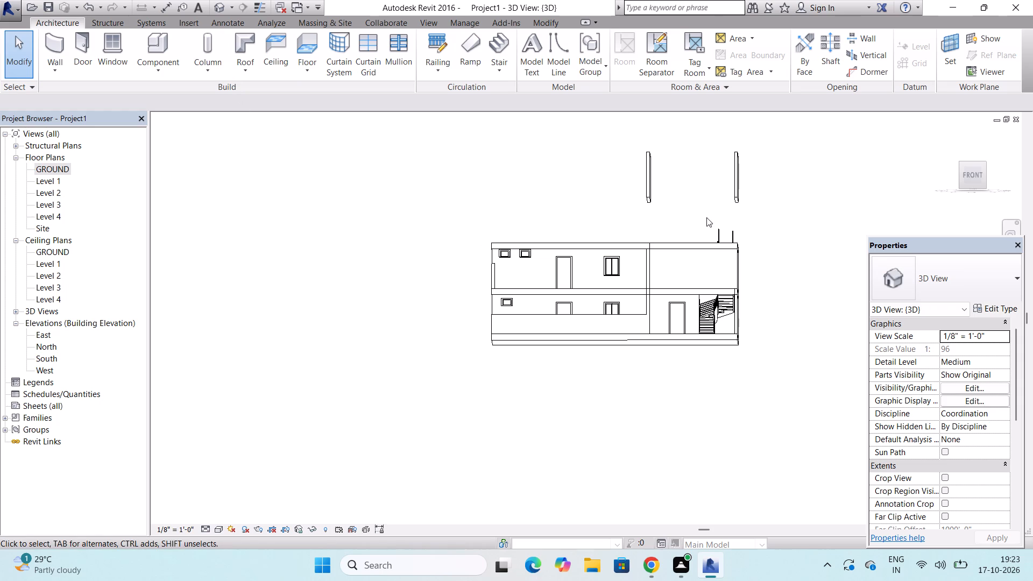
pyautogui.click(654, 190)
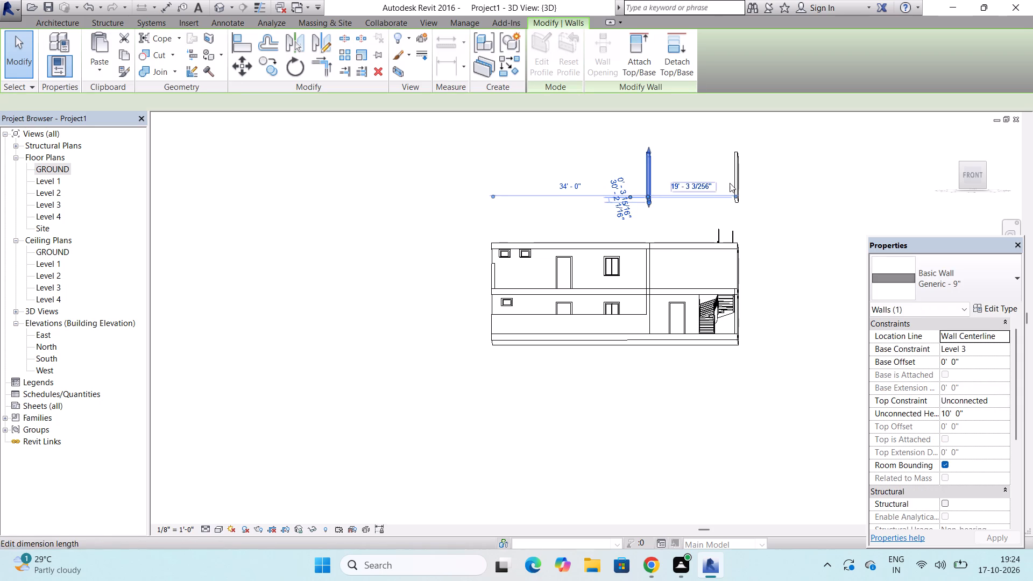
pyautogui.click(731, 183)
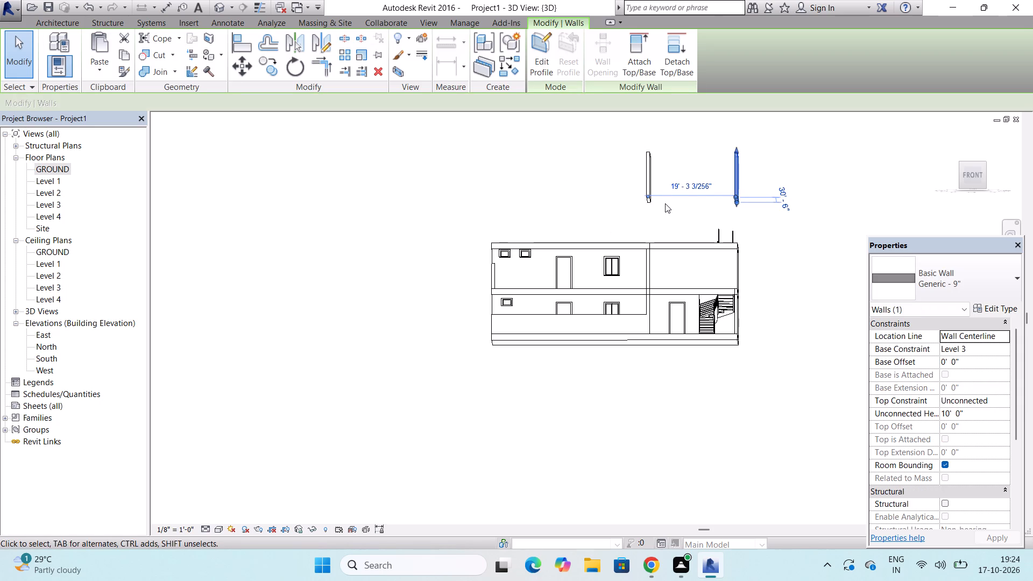
pyautogui.keyDown('ctrl'); pyautogui.click(643, 176); pyautogui.keyUp('ctrl')
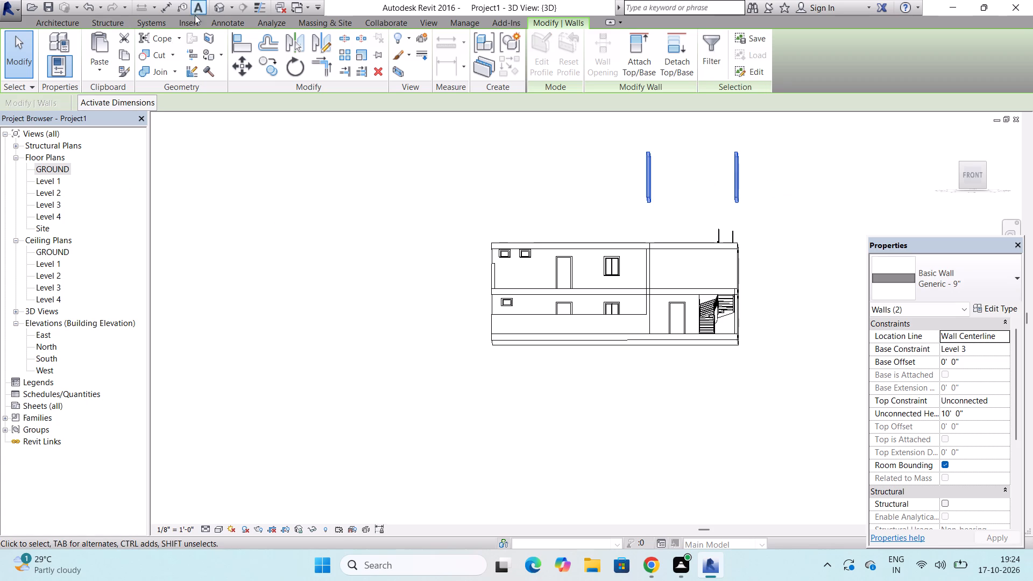
pyautogui.click(125, 49)
pyautogui.click(106, 60)
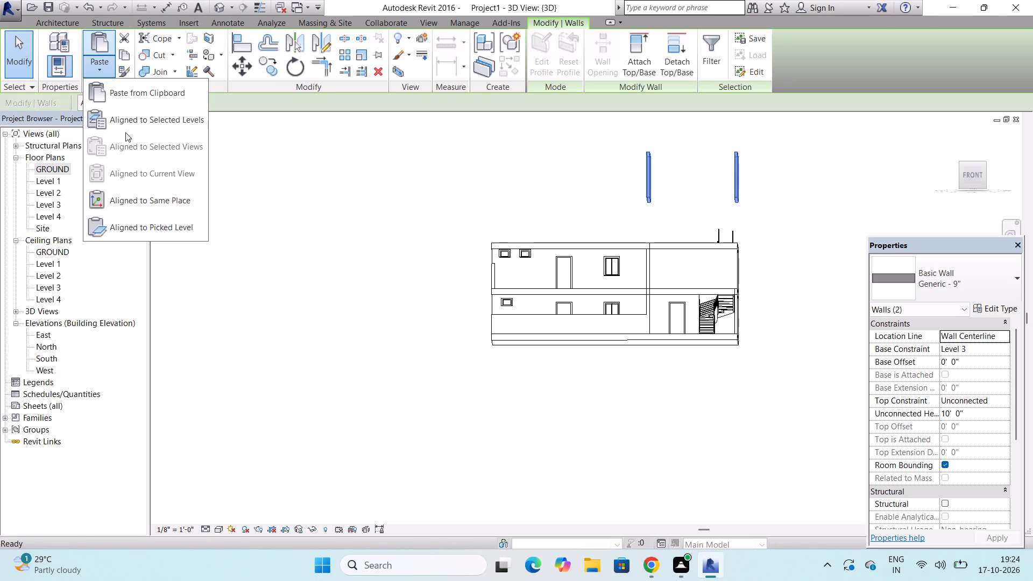
pyautogui.click(130, 126)
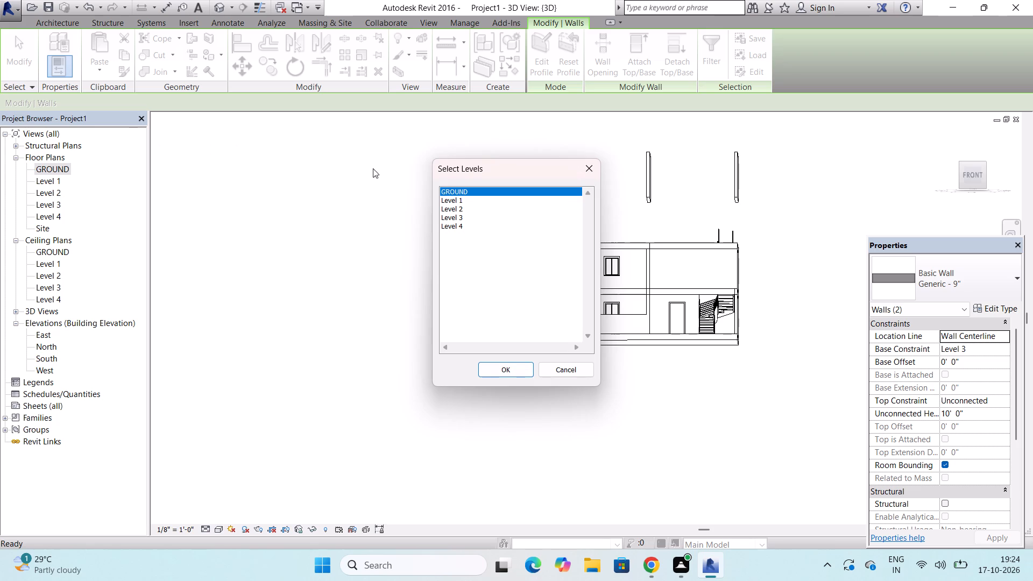
pyautogui.click(453, 208)
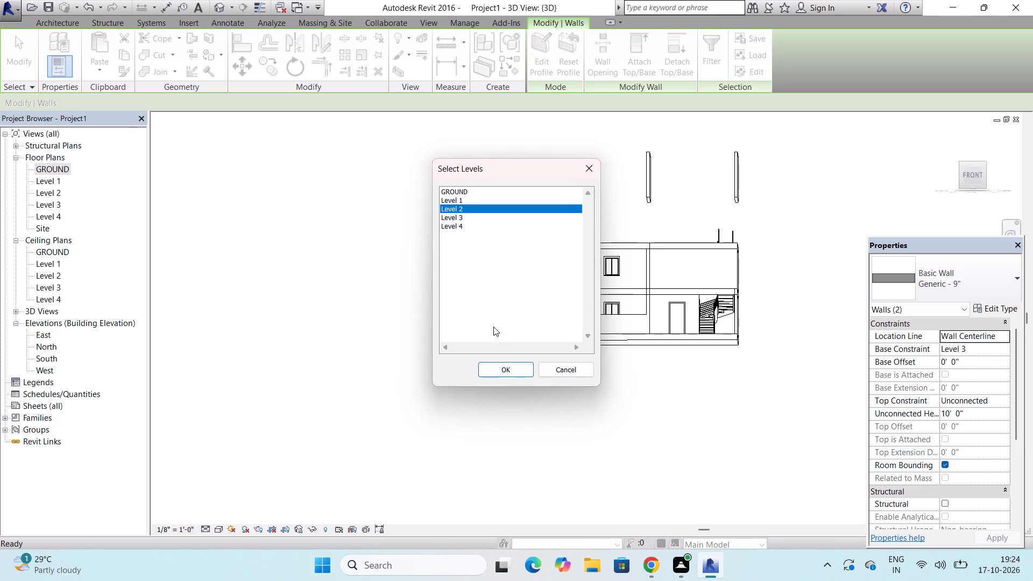
pyautogui.click(496, 365)
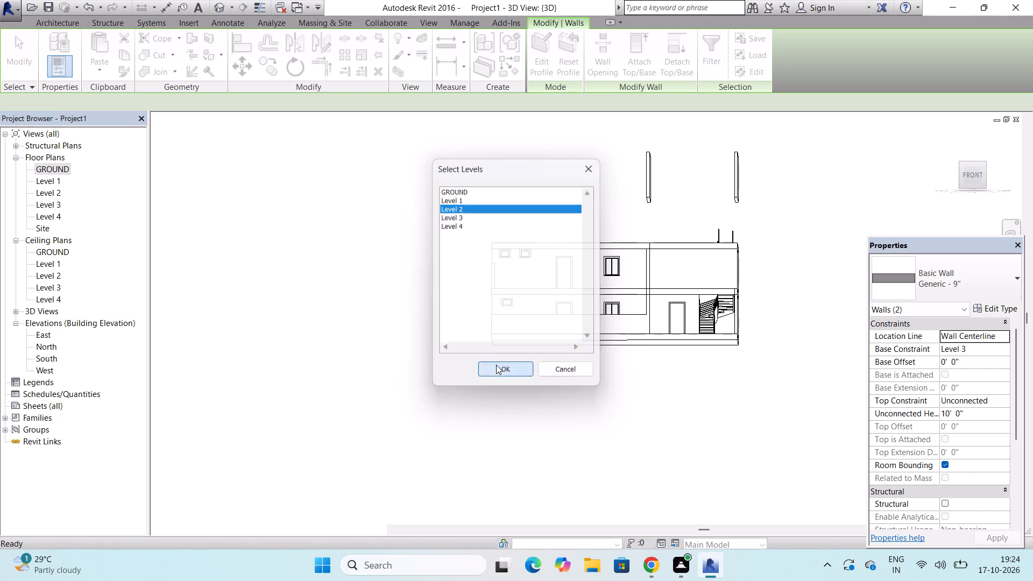
pyautogui.press('Escape')
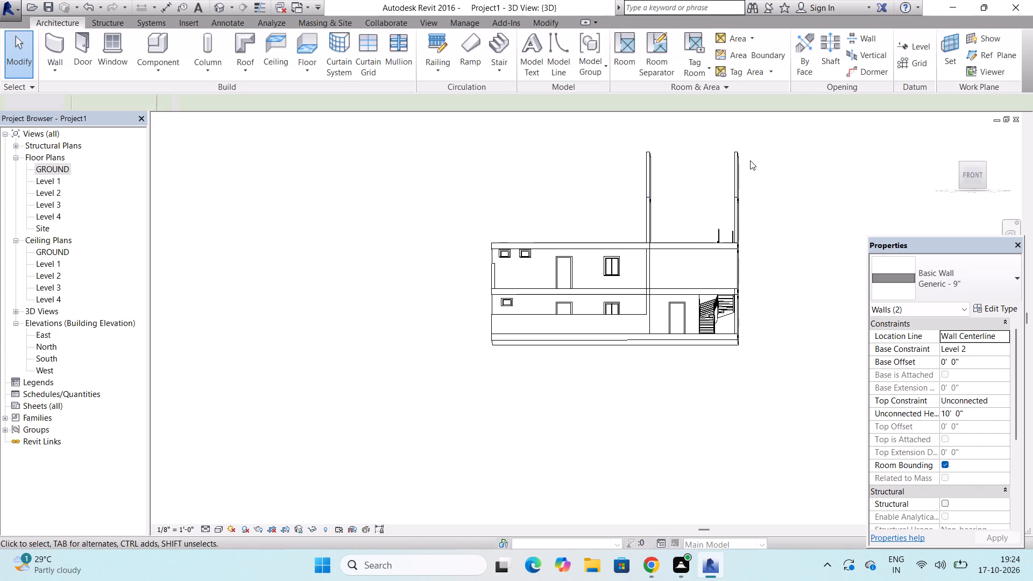
# Delete the two full-depth walls standing at Level 3, keeping their Level 2 copies, and dismiss the notification card.
pyautogui.press('Escape')
pyautogui.press('Escape')
pyautogui.click(735, 164)
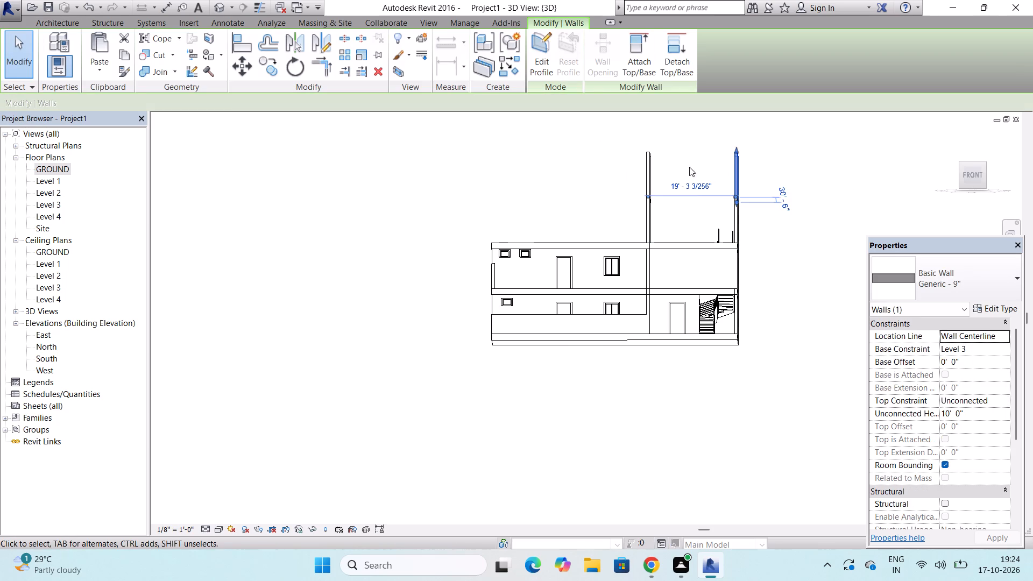
pyautogui.click(644, 162)
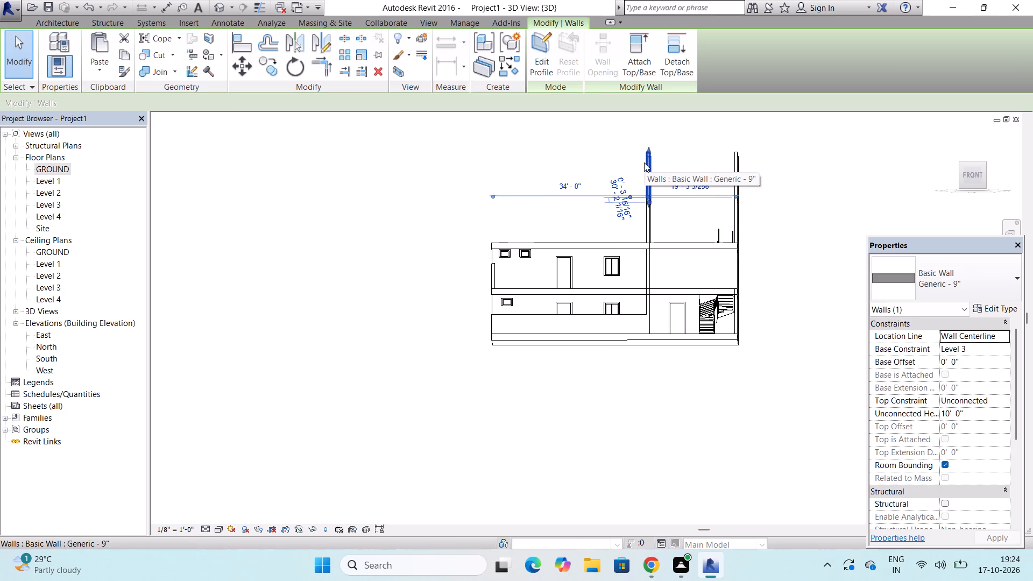
pyautogui.press('Delete')
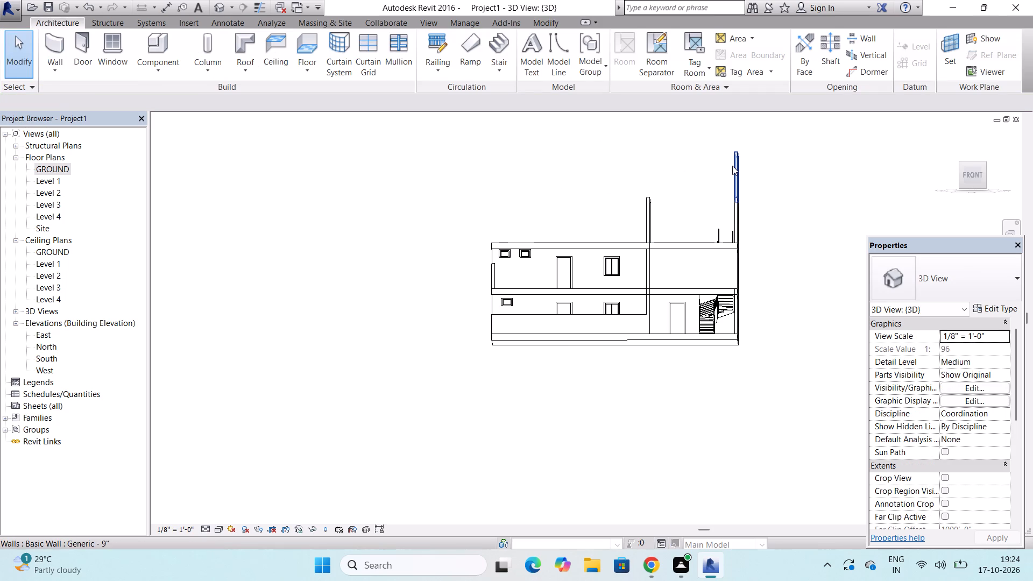
pyautogui.click(738, 166)
pyautogui.press('Delete')
pyautogui.scroll(-2, 689, 193)
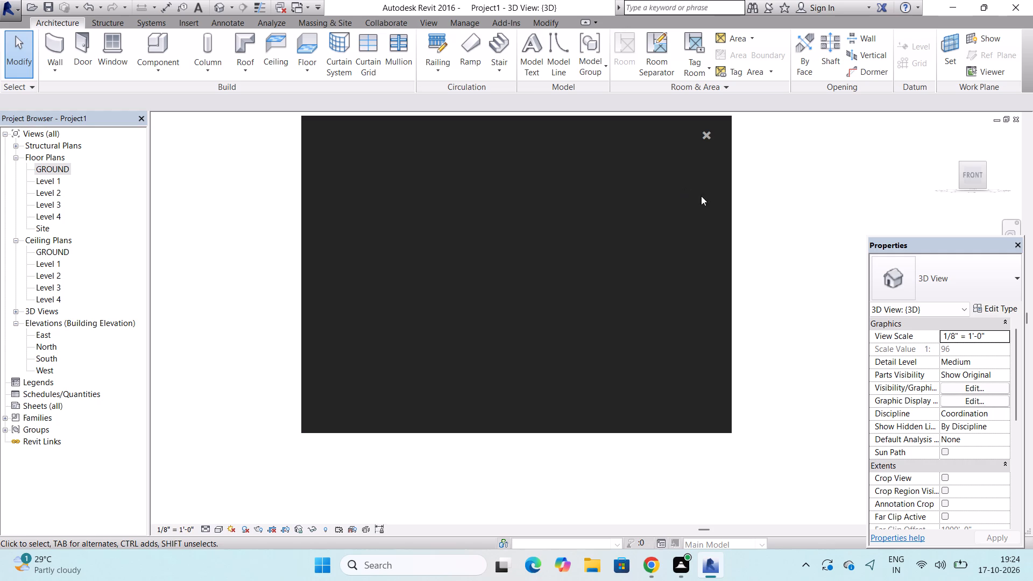
pyautogui.click(707, 135)
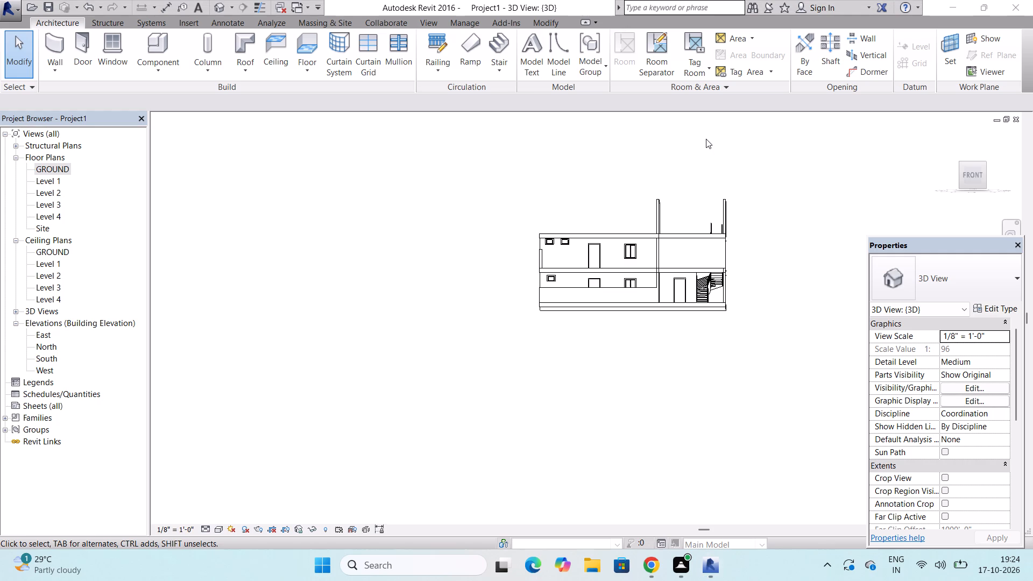
# From the GROUND plan, copy the full-width rear exterior wall and paste it aligned to Level 2.
pyautogui.scroll(-5, 692, 160)
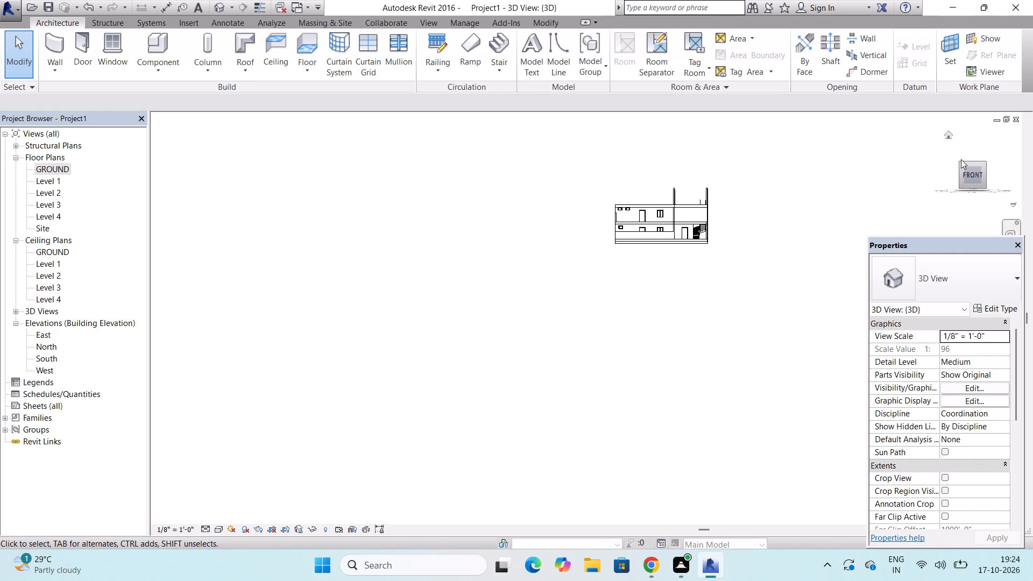
pyautogui.moveTo(961, 164); pyautogui.dragTo(956, 222)
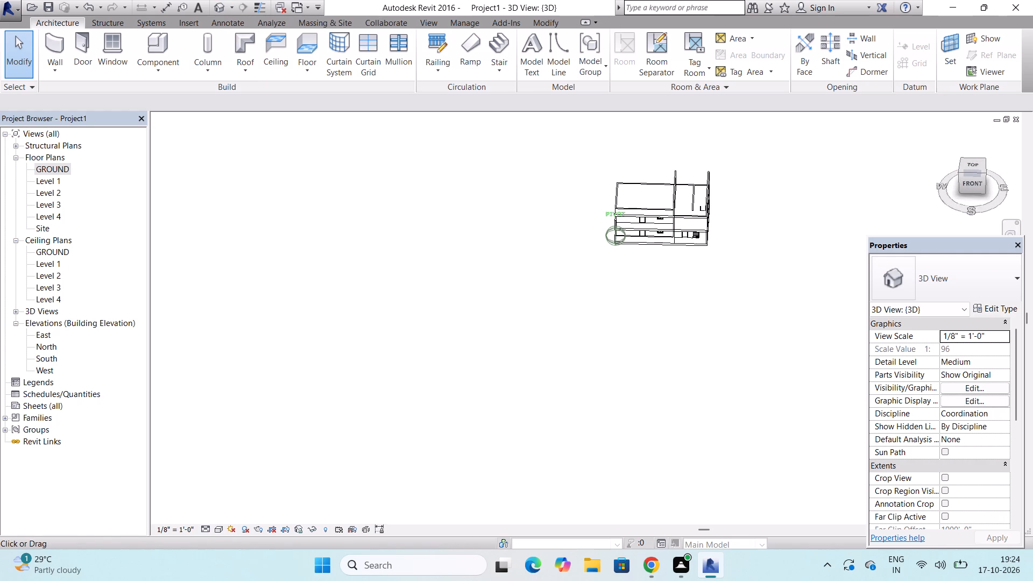
pyautogui.moveTo(956, 222); pyautogui.dragTo(950, 251)
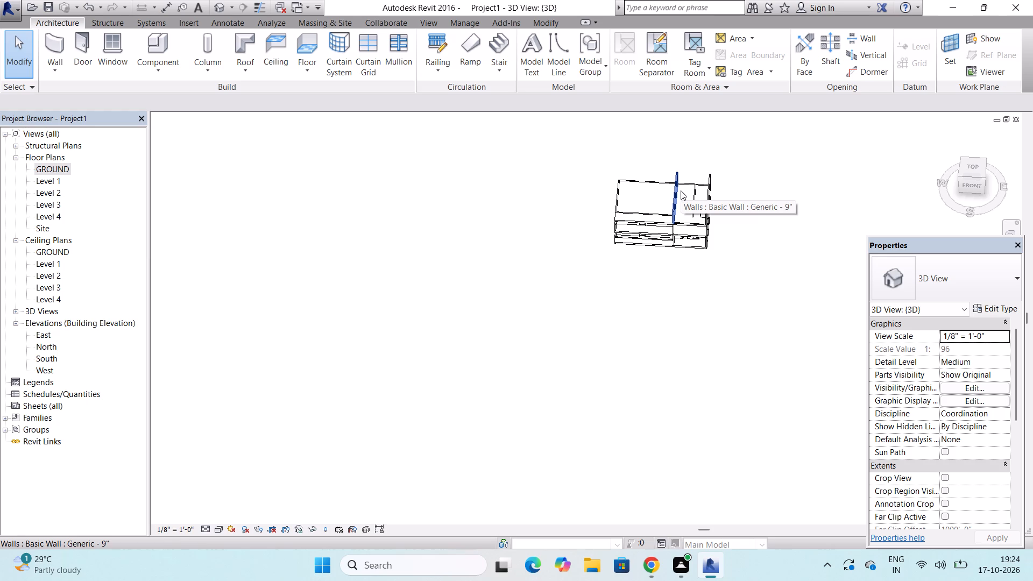
pyautogui.scroll(6, 673, 184)
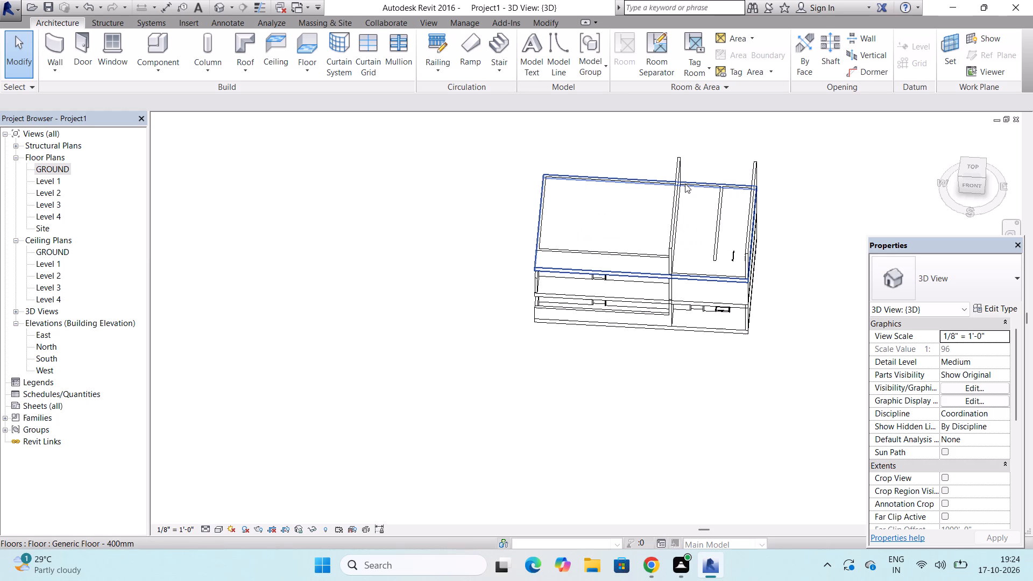
pyautogui.scroll(-2, 689, 172)
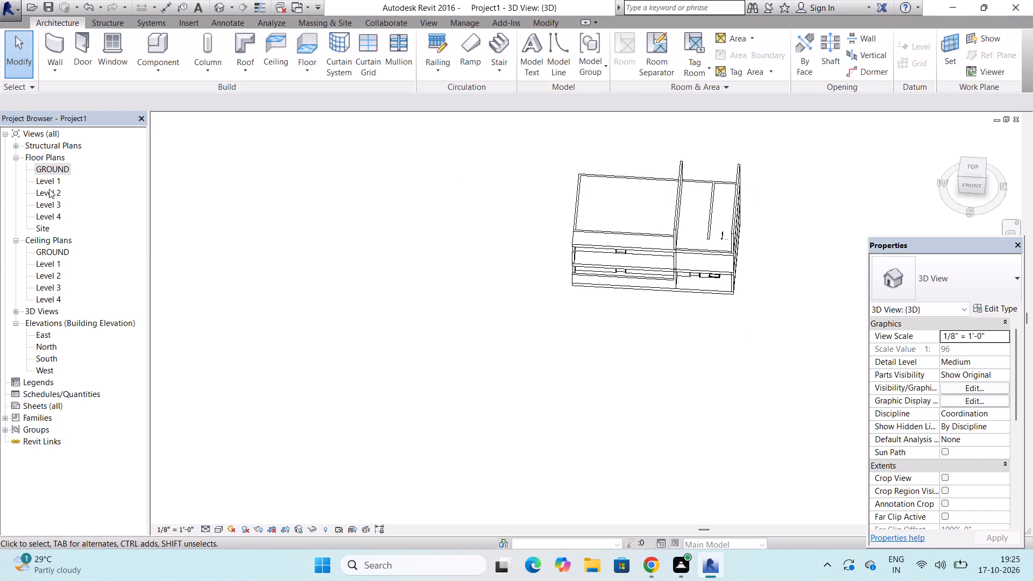
pyautogui.click(54, 168)
pyautogui.click(54, 168)
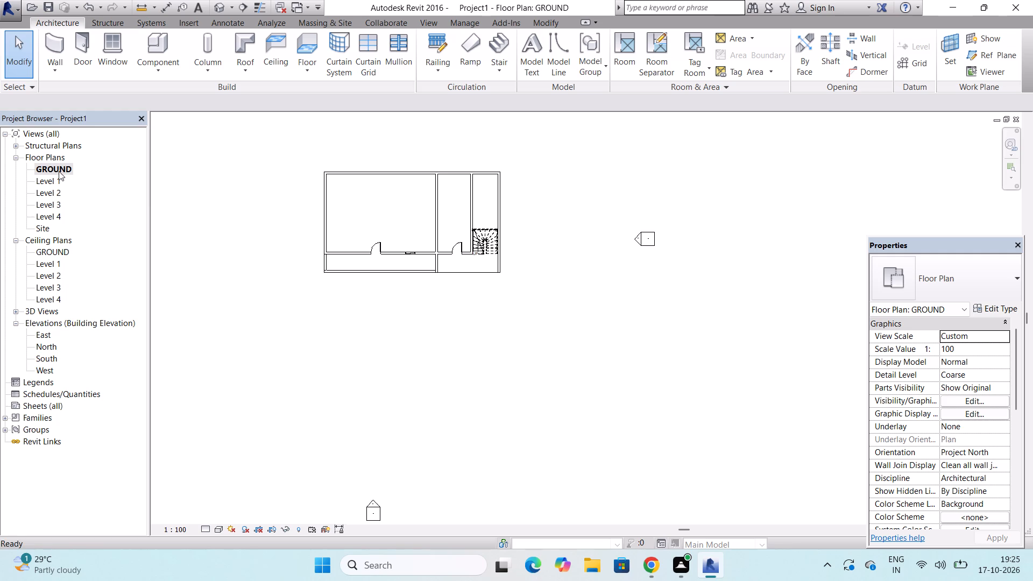
pyautogui.scroll(3, 475, 172)
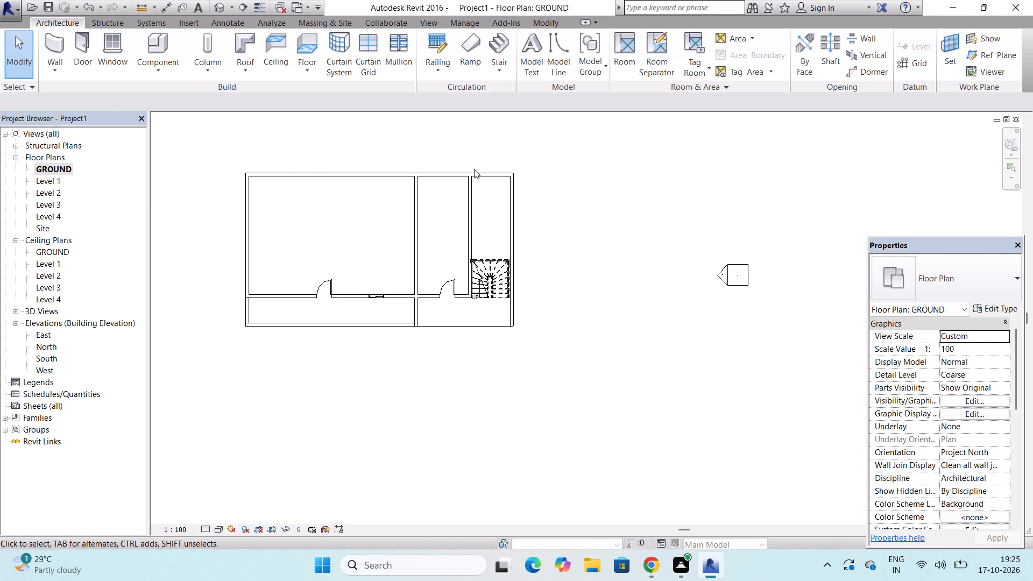
pyautogui.click(451, 174)
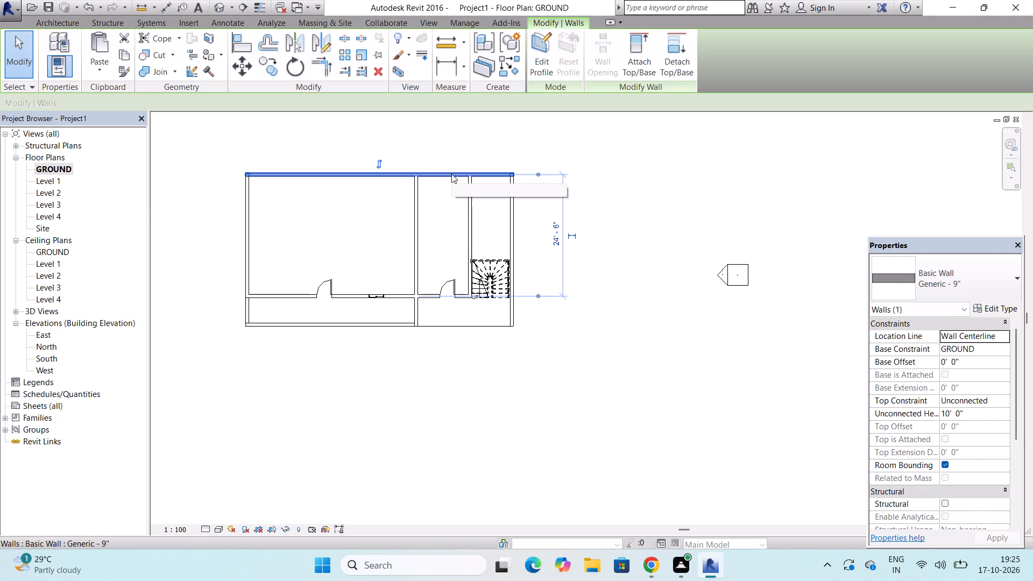
pyautogui.click(129, 57)
pyautogui.click(96, 65)
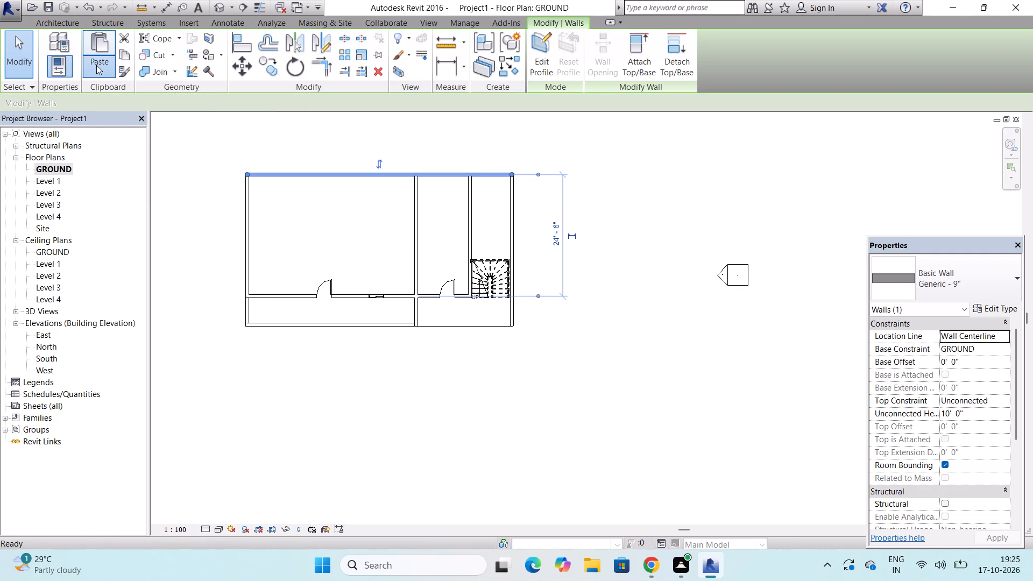
pyautogui.click(136, 122)
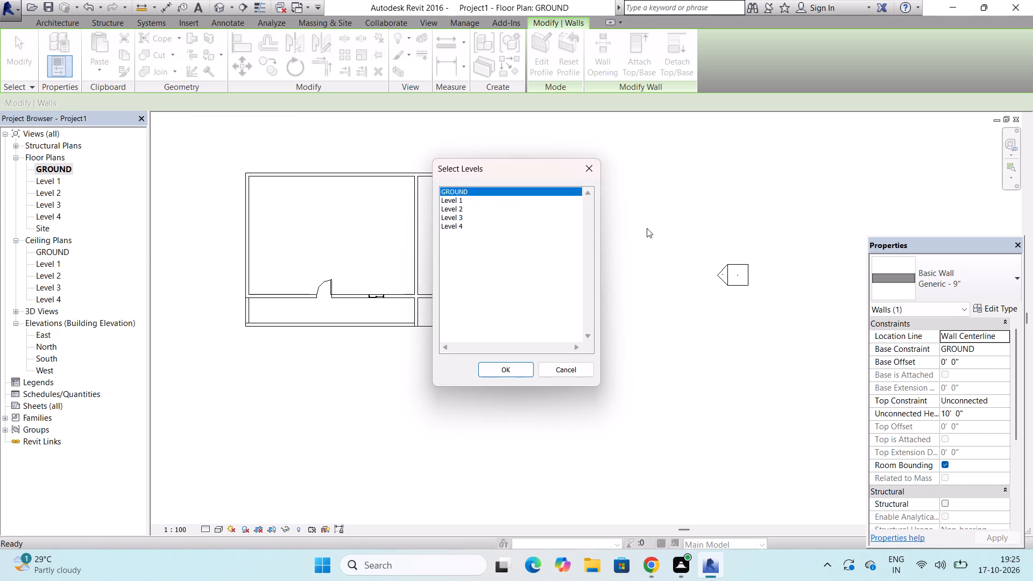
pyautogui.click(448, 209)
pyautogui.click(522, 366)
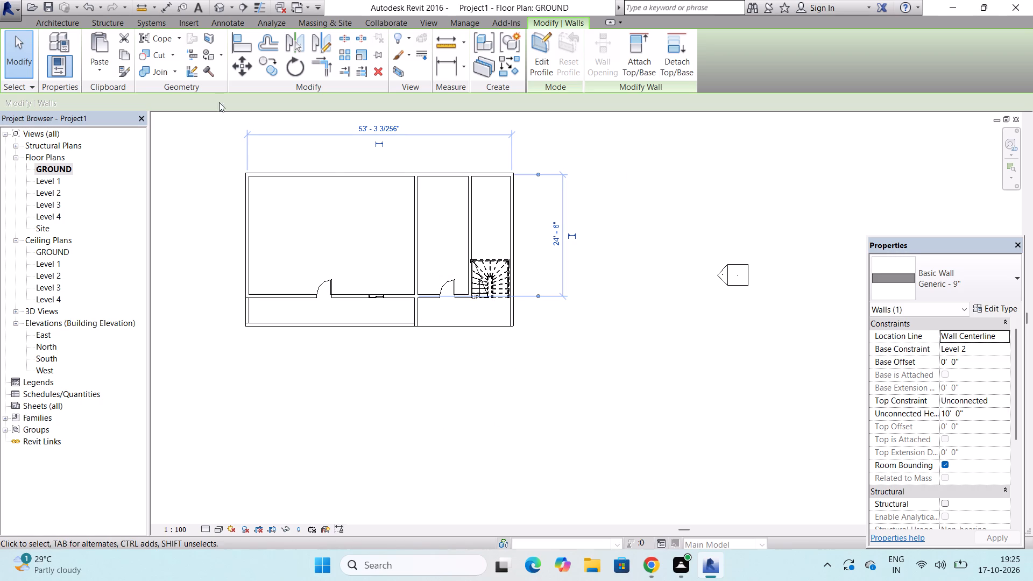
# In the Level 2 plan, shorten the rear wall so its west end meets the full-depth wall beside the large room.
pyautogui.click(221, 5)
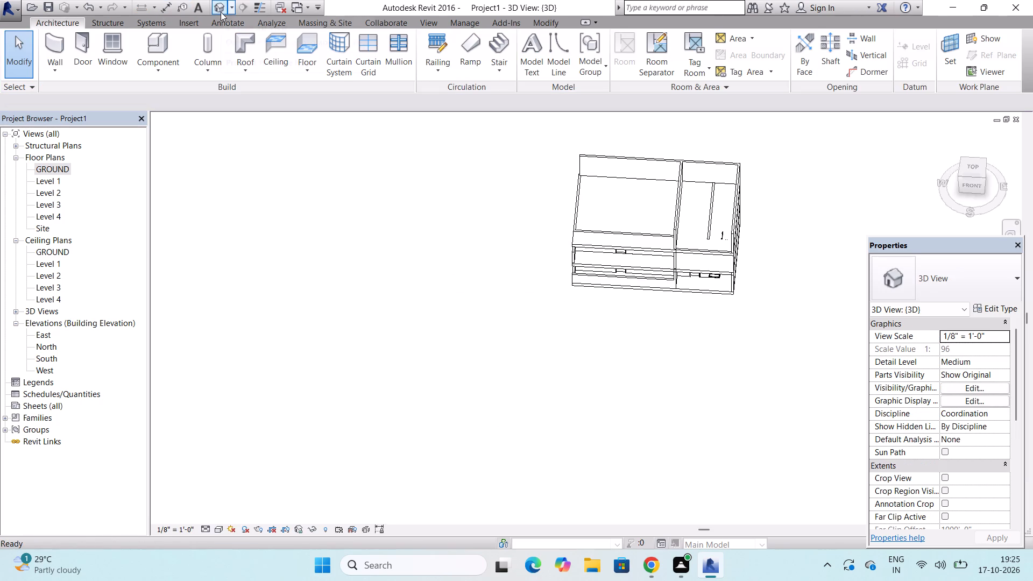
pyautogui.scroll(2, 664, 224)
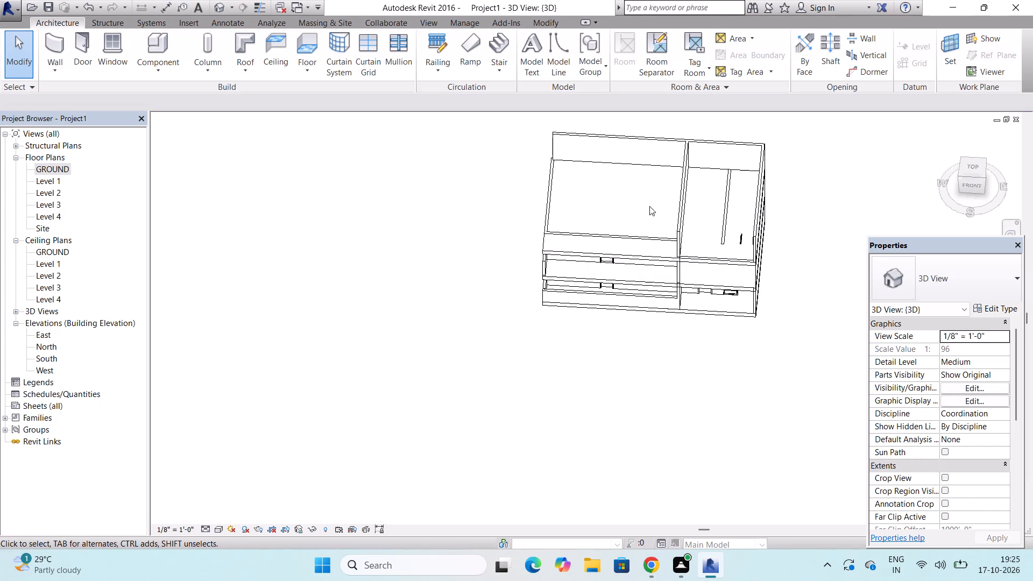
pyautogui.click(584, 132)
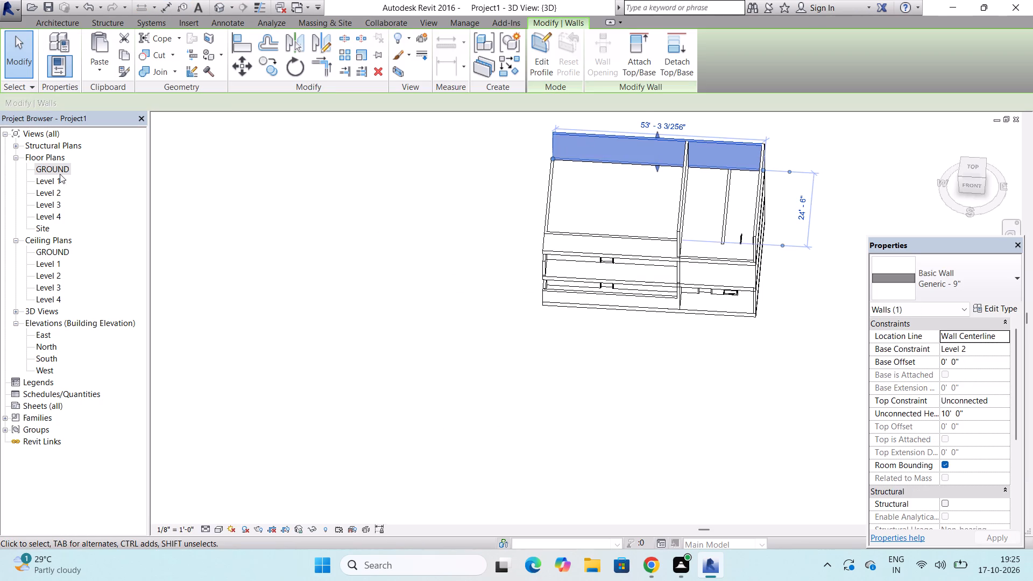
pyautogui.doubleClick(58, 190)
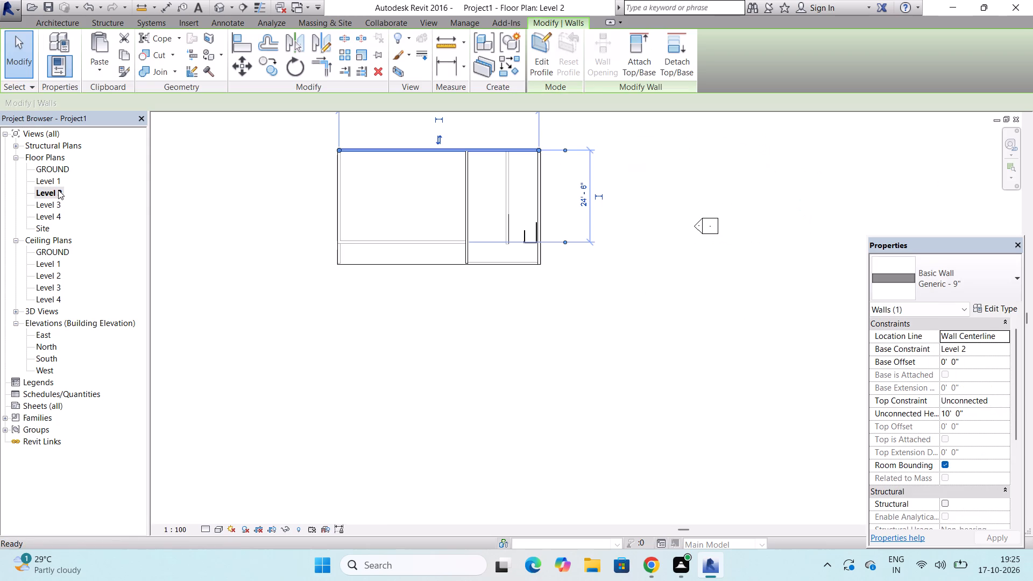
pyautogui.scroll(6, 293, 150)
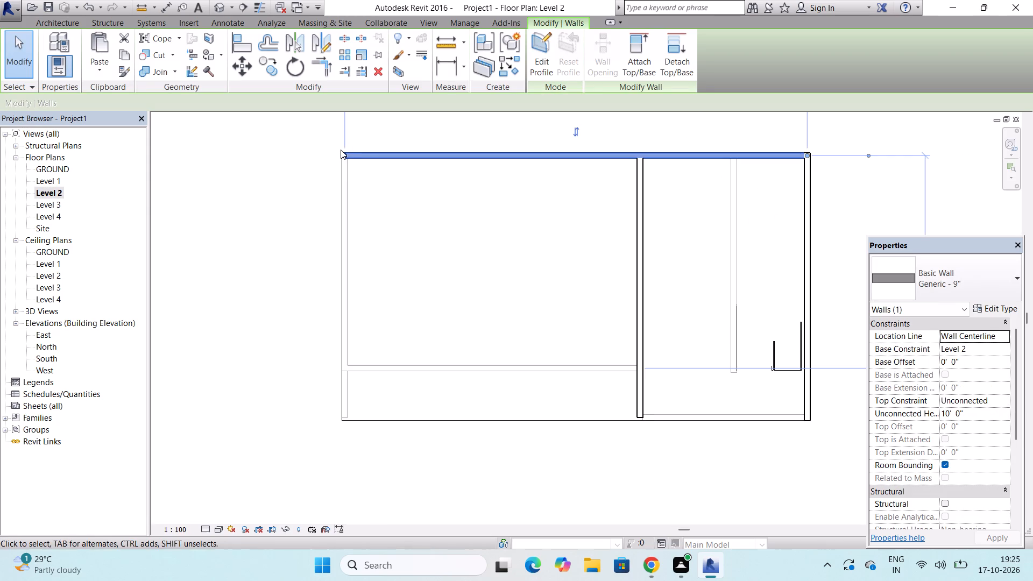
pyautogui.moveTo(345, 154); pyautogui.dragTo(631, 162)
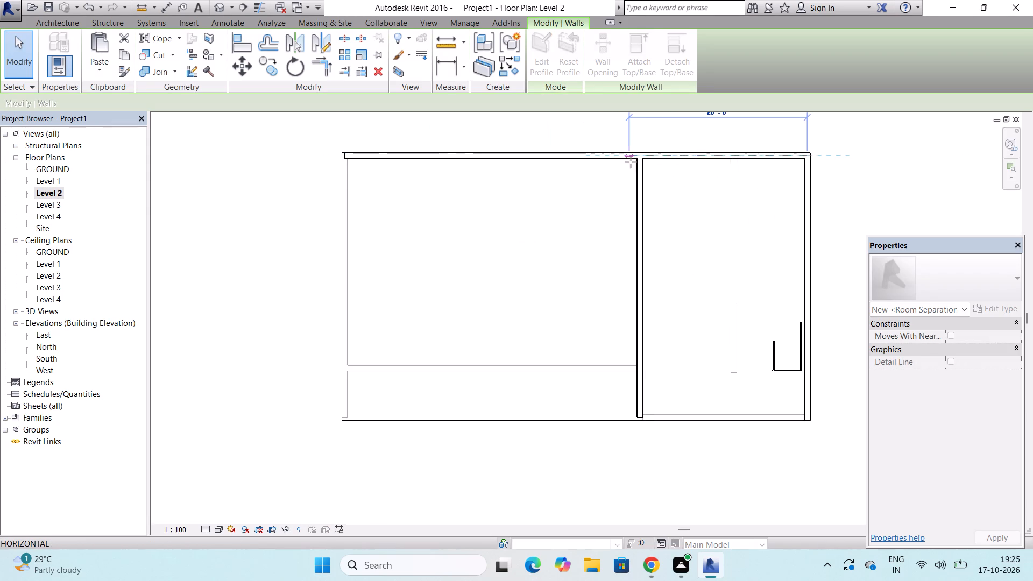
pyautogui.moveTo(631, 162); pyautogui.dragTo(636, 162)
pyautogui.scroll(-5, 582, 167)
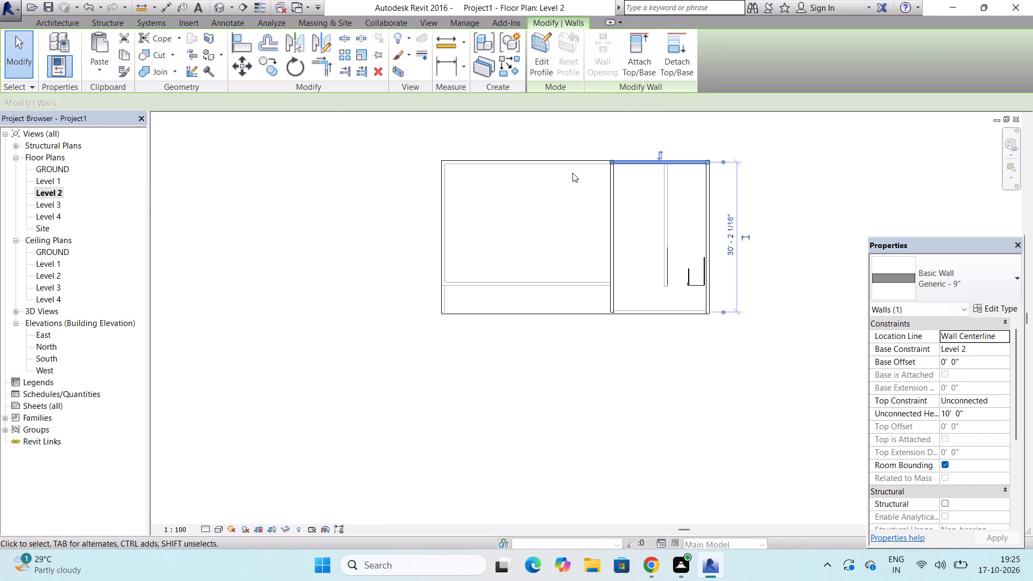
pyautogui.press('Escape')
pyautogui.press('Escape')
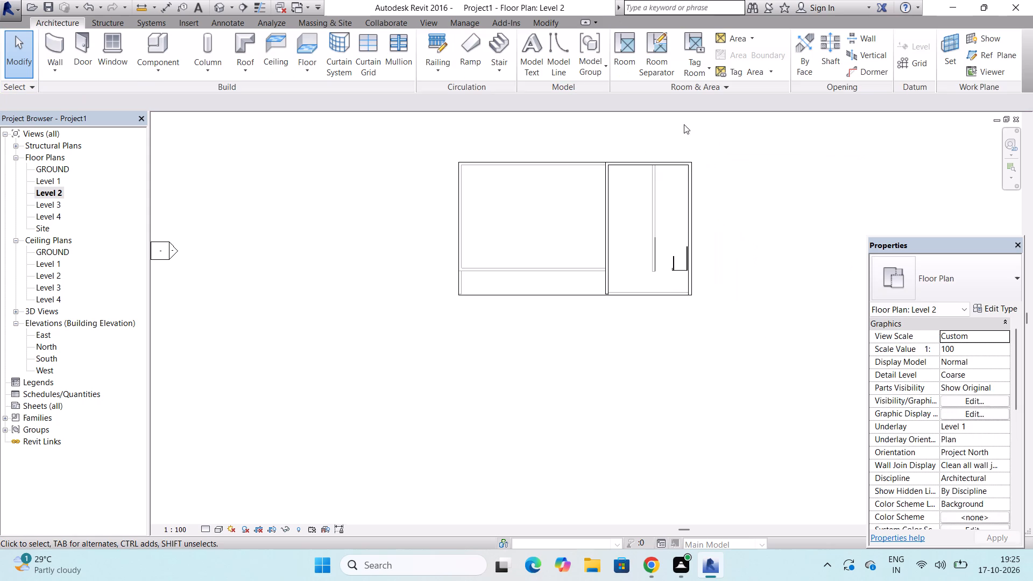
# Move Level 2's full-depth interior wall west to 27' 0" from the building's west side, dismissing the notification card.
pyautogui.scroll(1, 631, 160)
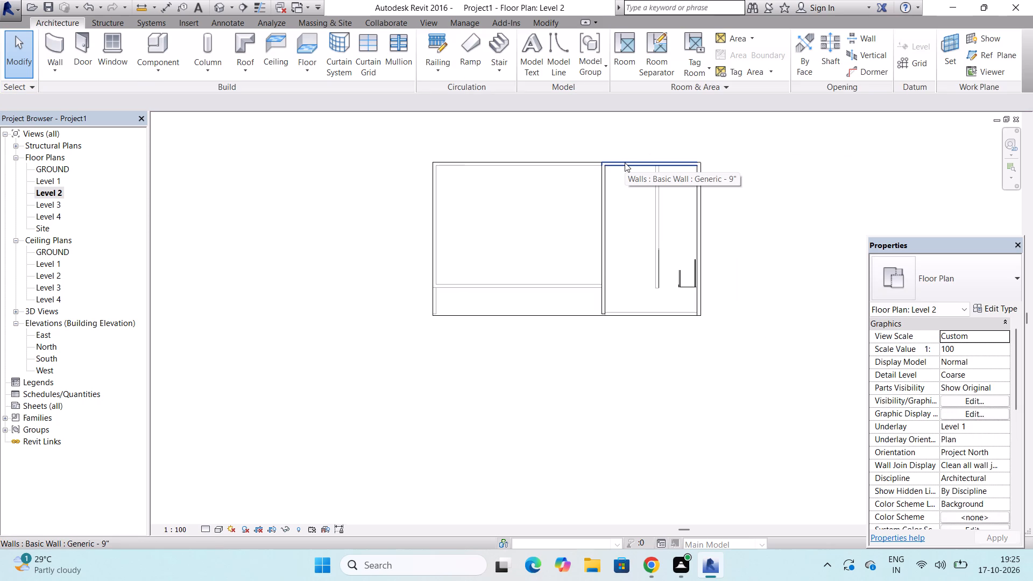
pyautogui.click(602, 208)
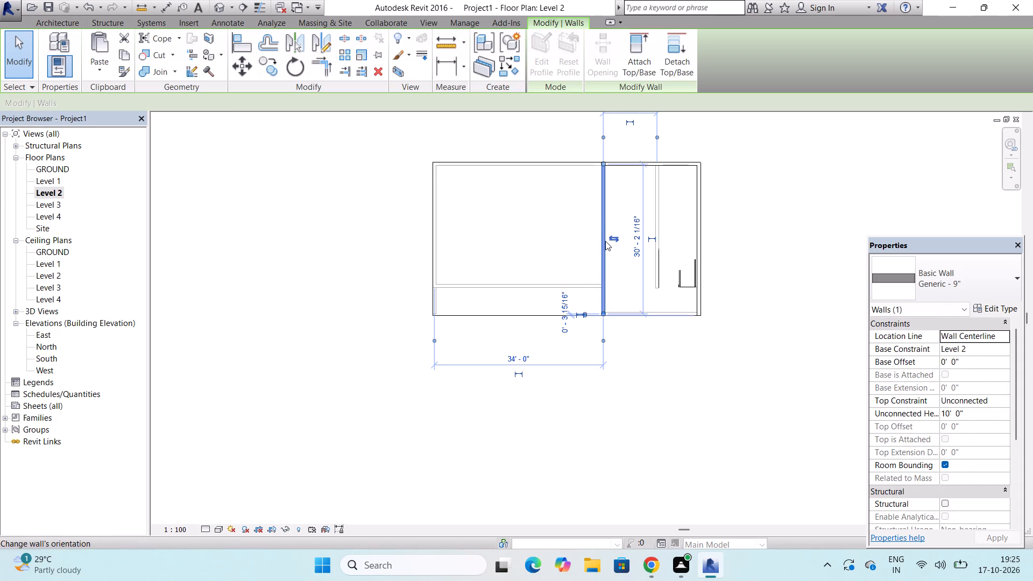
pyautogui.moveTo(600, 243); pyautogui.dragTo(567, 247)
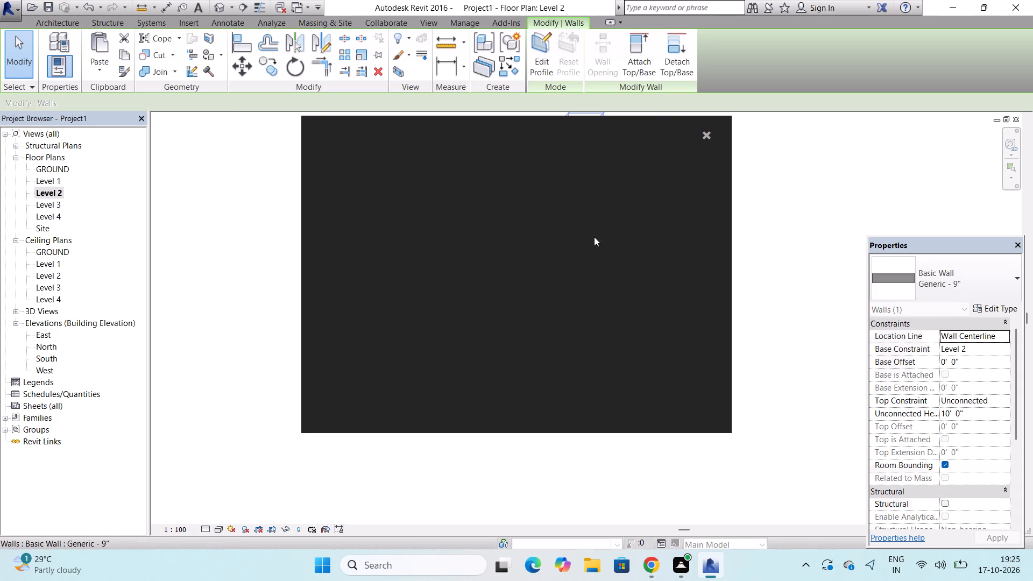
pyautogui.click(710, 138)
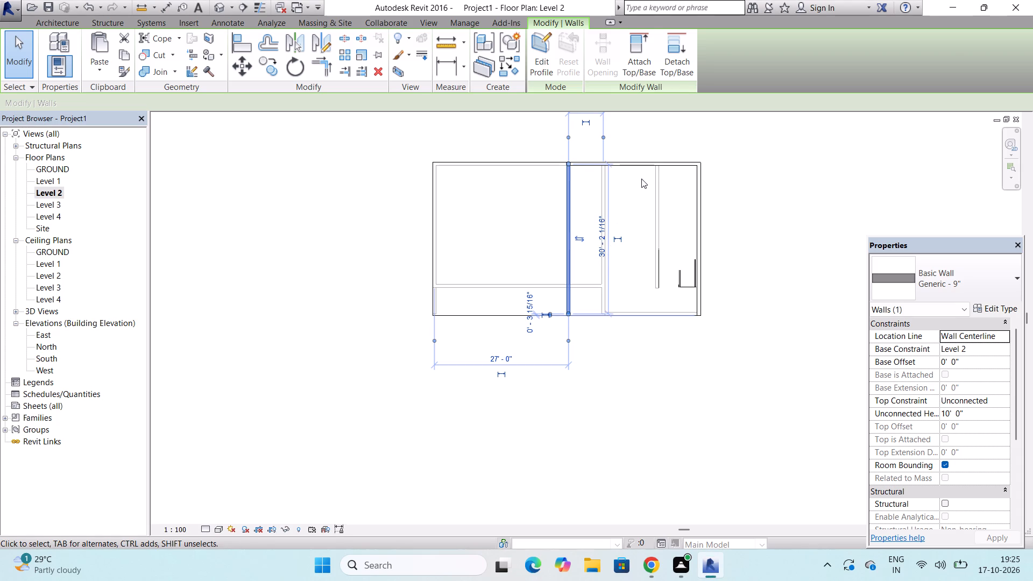
# Move Level 2's rear wall toward the front, to about 19' 6" from the front edge, and return to the 3D view.
pyautogui.click(642, 165)
pyautogui.moveTo(639, 165); pyautogui.dragTo(639, 181)
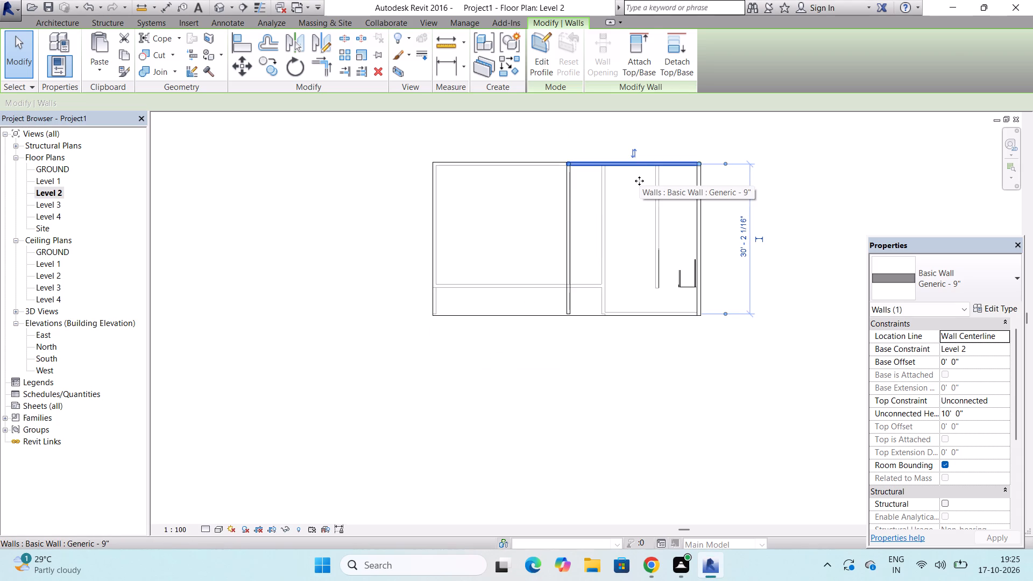
pyautogui.moveTo(639, 181); pyautogui.dragTo(639, 217)
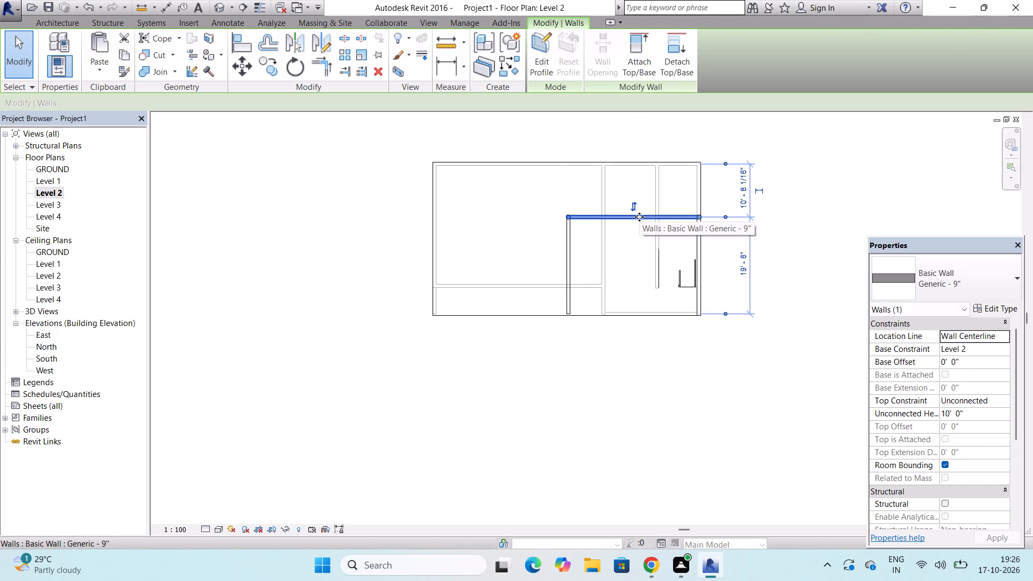
pyautogui.press('Escape')
pyautogui.press('Escape')
pyautogui.press('Escape')
pyautogui.press('Escape')
pyautogui.press('Escape')
pyautogui.press('Escape')
pyautogui.press('Escape')
pyautogui.press('Escape')
pyautogui.press('Escape')
pyautogui.press('Escape')
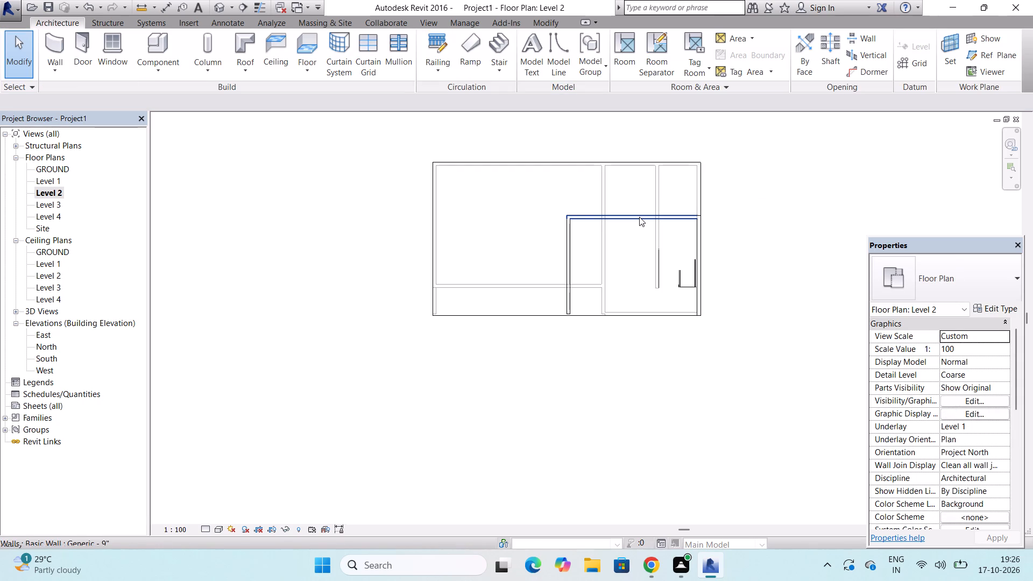
pyautogui.press('Escape')
pyautogui.press('Escape')
pyautogui.press('Escape')
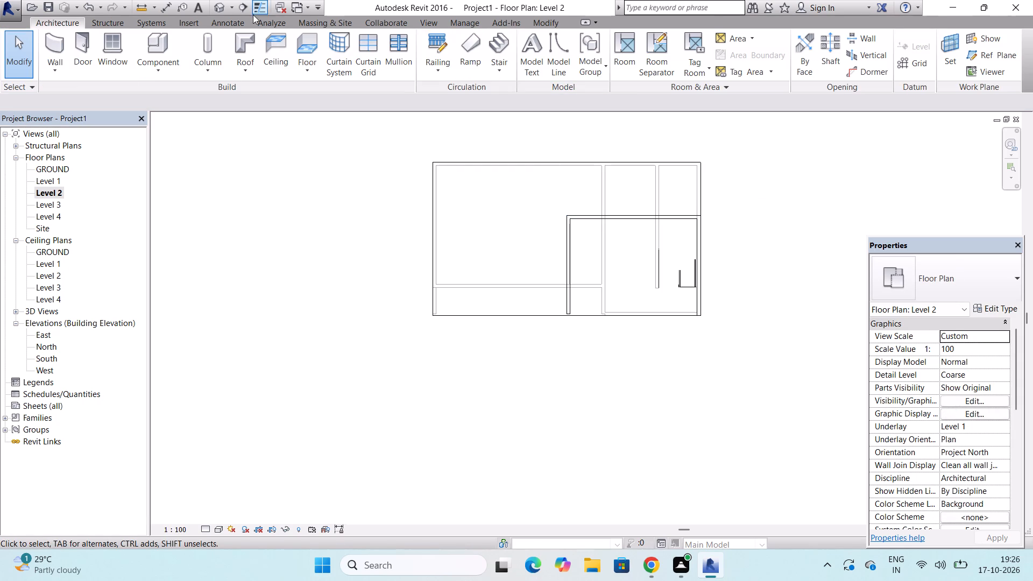
pyautogui.click(214, 5)
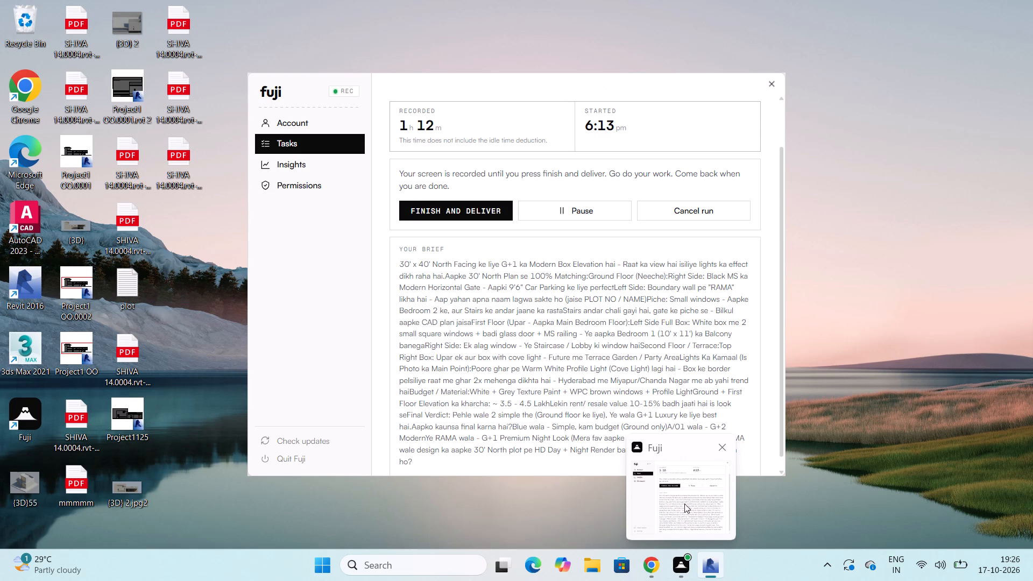
pyautogui.scroll(1, 661, 242)
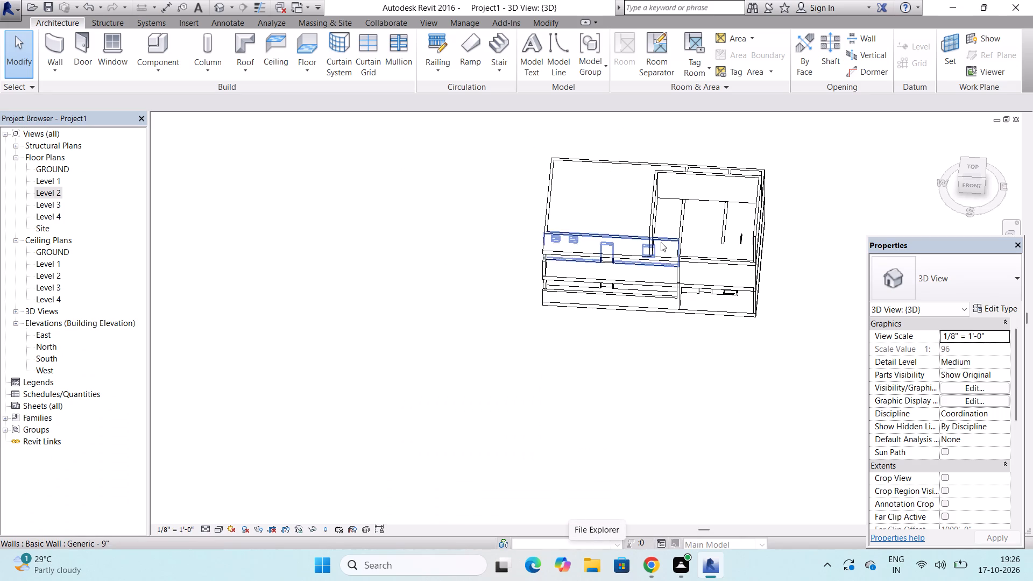
pyautogui.scroll(6, 661, 242)
pyautogui.scroll(-6, 661, 242)
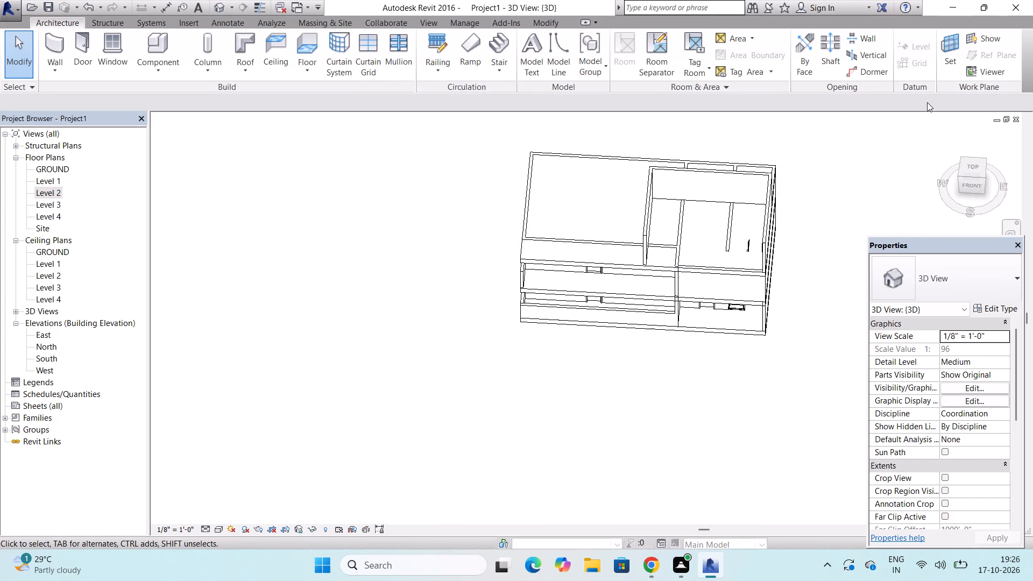
# Examine the building's storeys and the Level 1 wall in front of the stairs, using the front 3D view and the North elevation.
pyautogui.moveTo(958, 180); pyautogui.dragTo(956, 117)
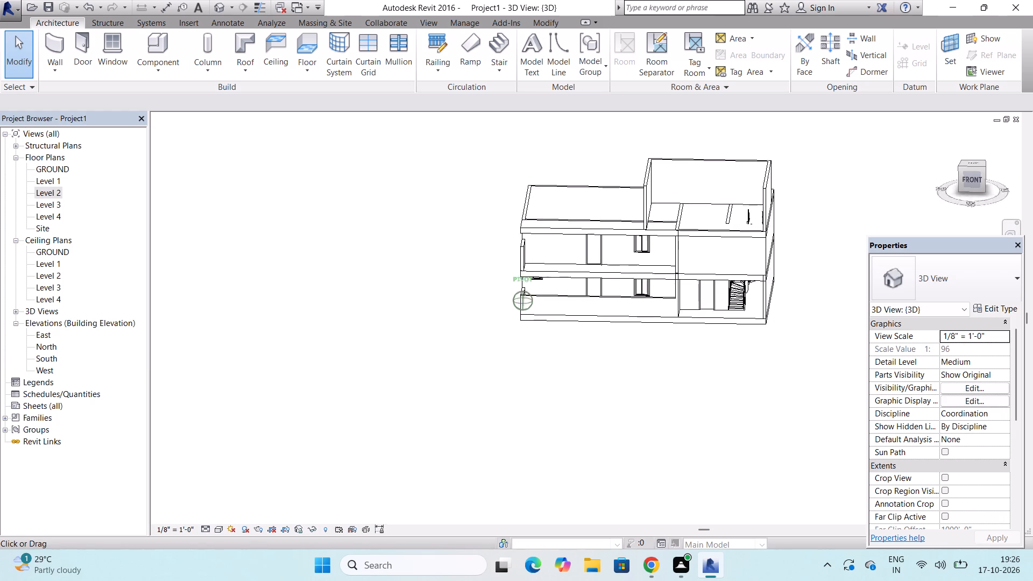
pyautogui.moveTo(956, 117); pyautogui.dragTo(954, 522)
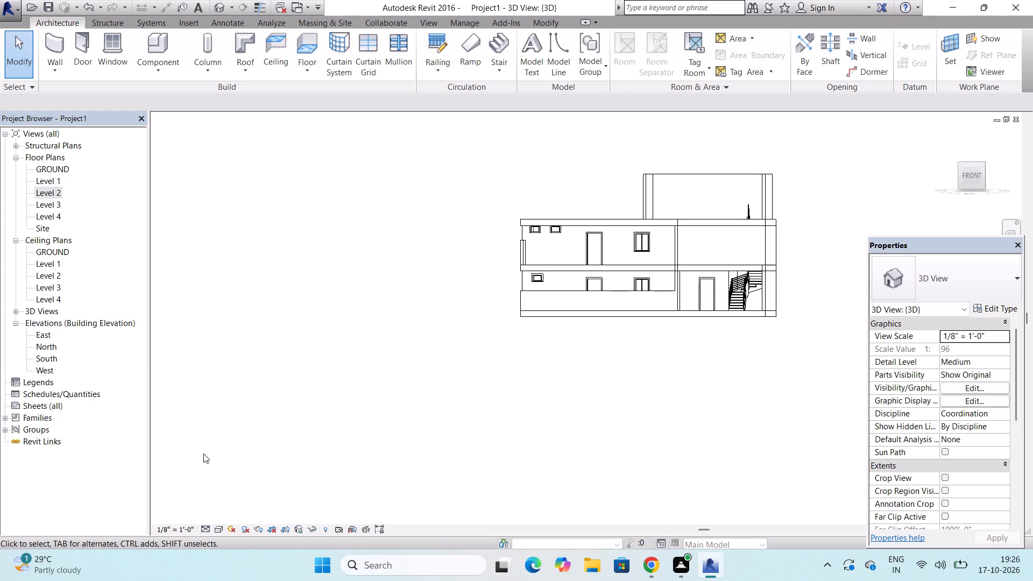
pyautogui.doubleClick(46, 348)
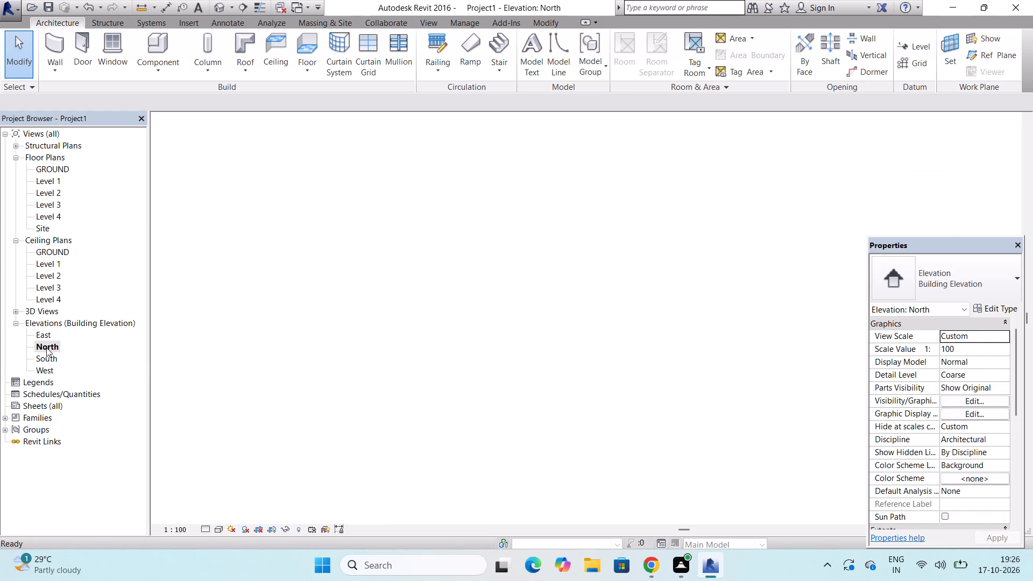
pyautogui.scroll(-3, 418, 314)
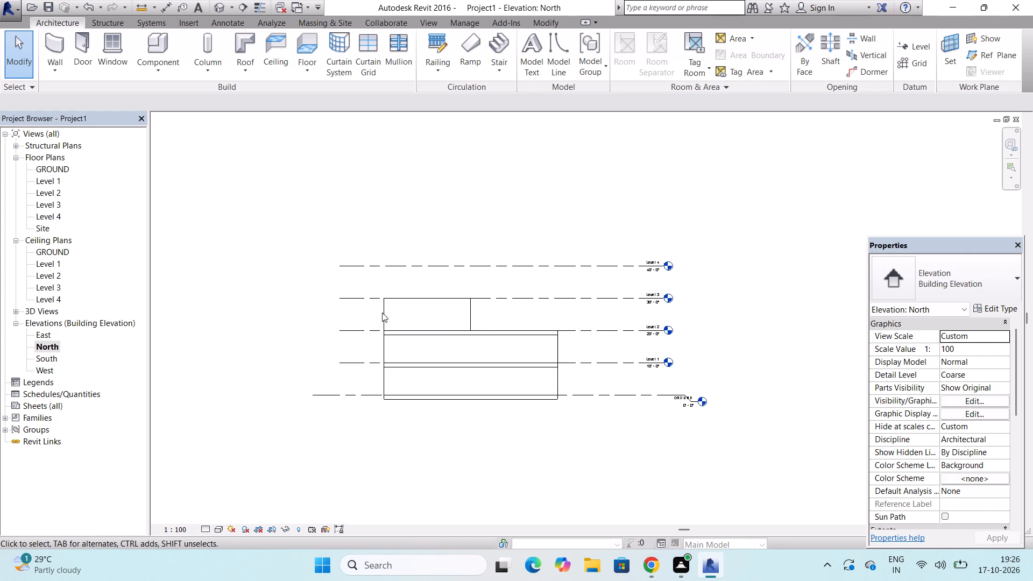
pyautogui.click(221, 3)
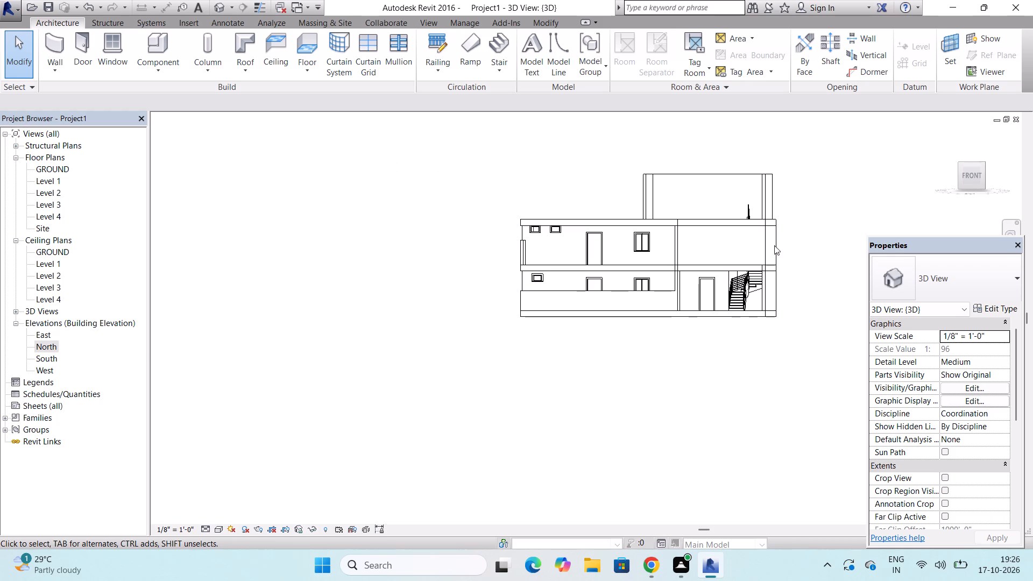
pyautogui.click(757, 245)
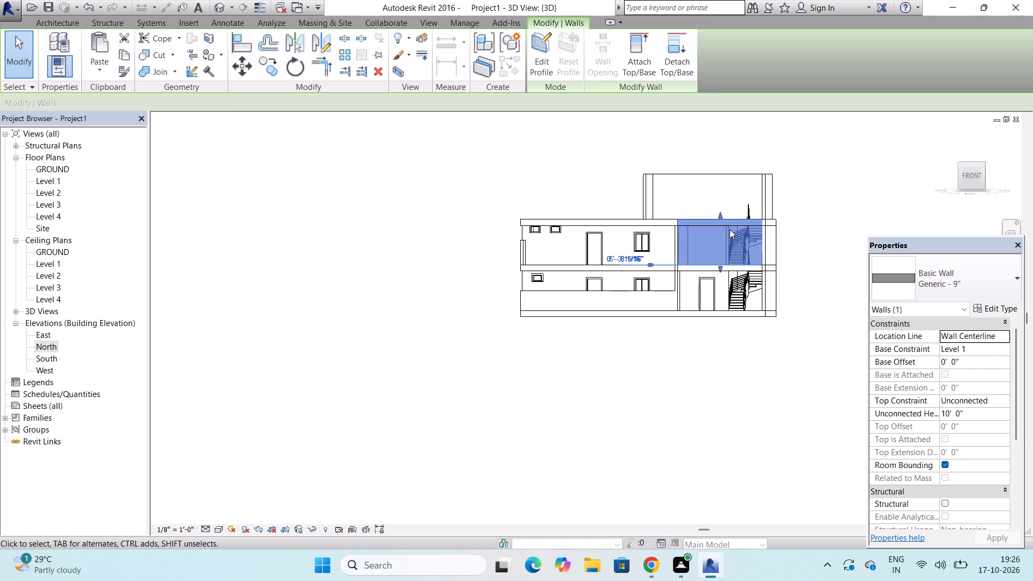
pyautogui.scroll(2, 733, 216)
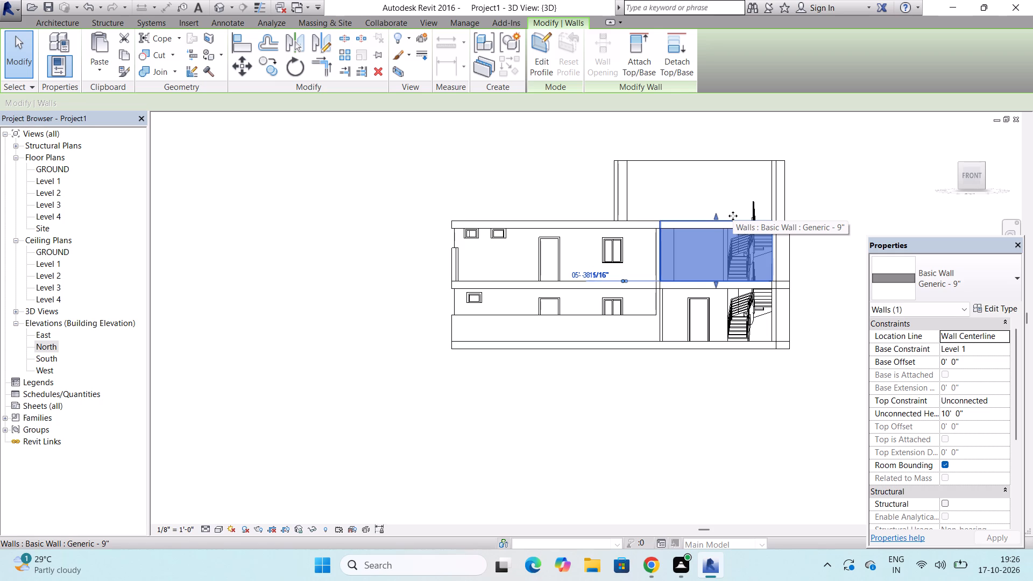
pyautogui.scroll(2, 733, 216)
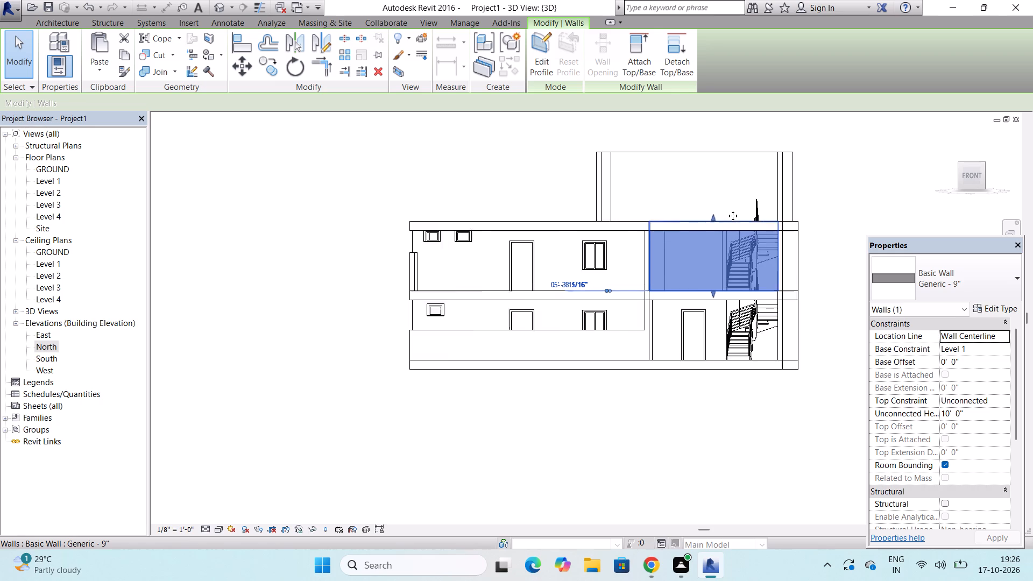
pyautogui.scroll(2, 733, 216)
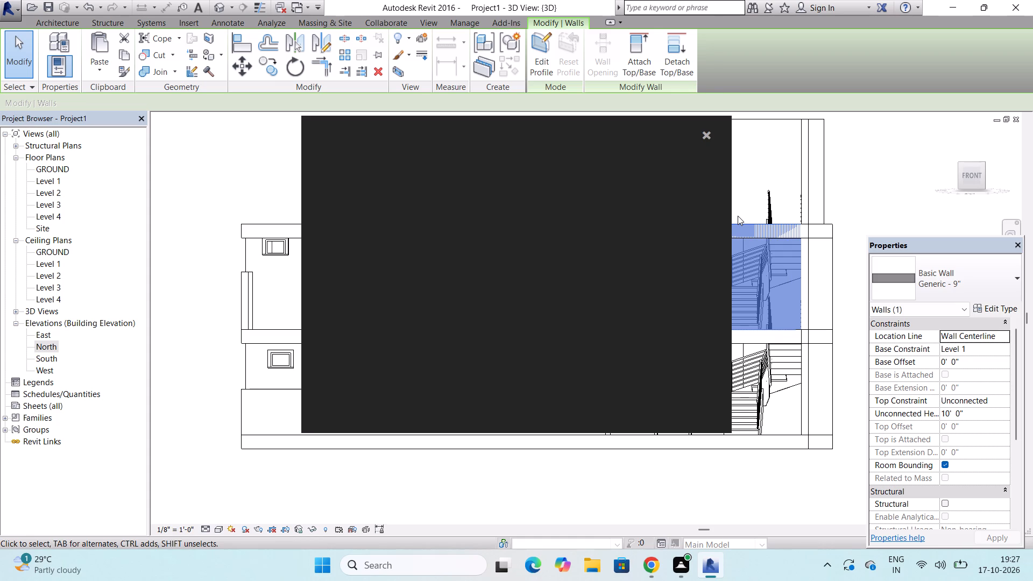
pyautogui.click(707, 129)
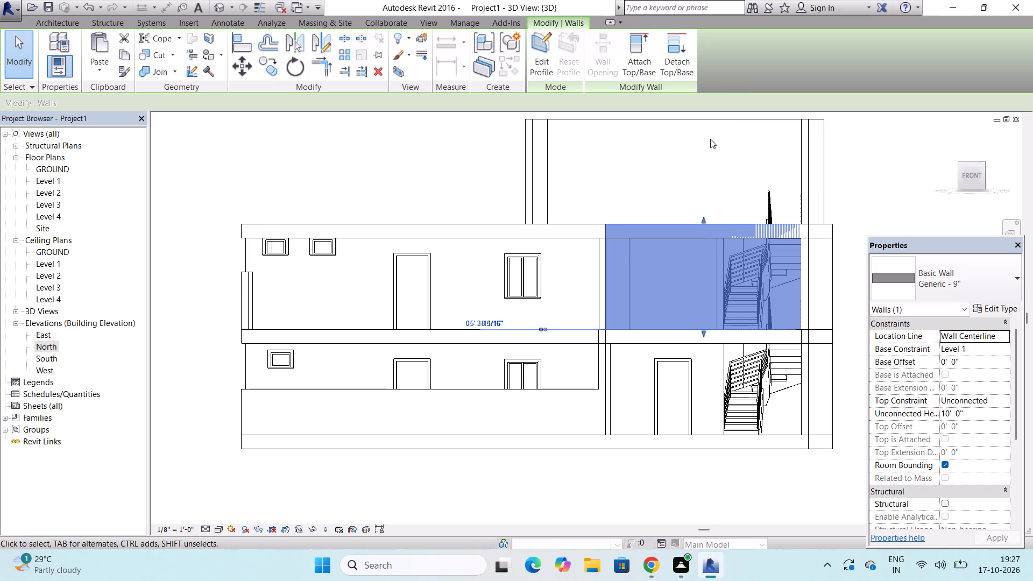
pyautogui.press('Escape')
pyautogui.press('Escape')
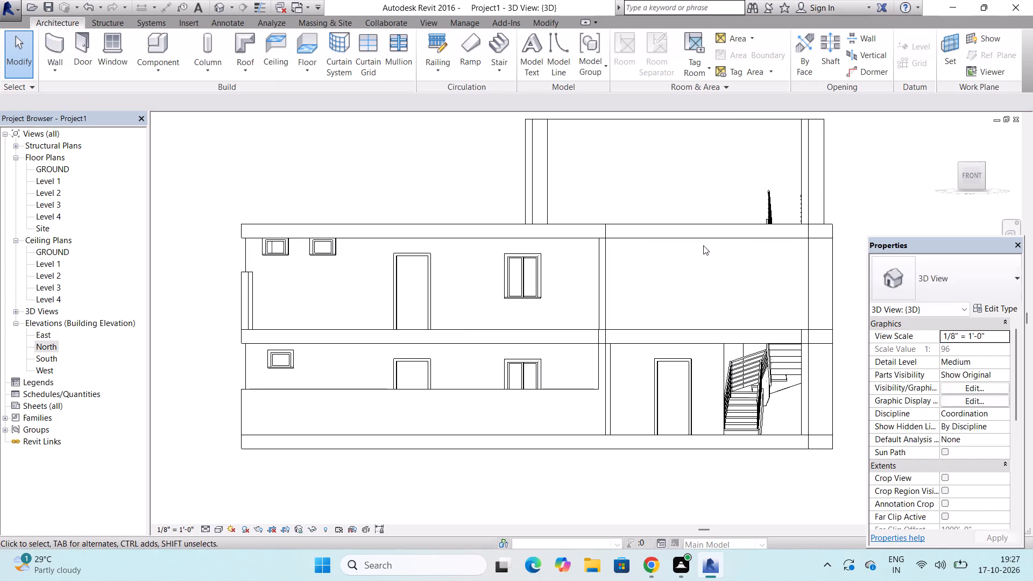
pyautogui.press('Escape')
pyautogui.scroll(-3, 506, 253)
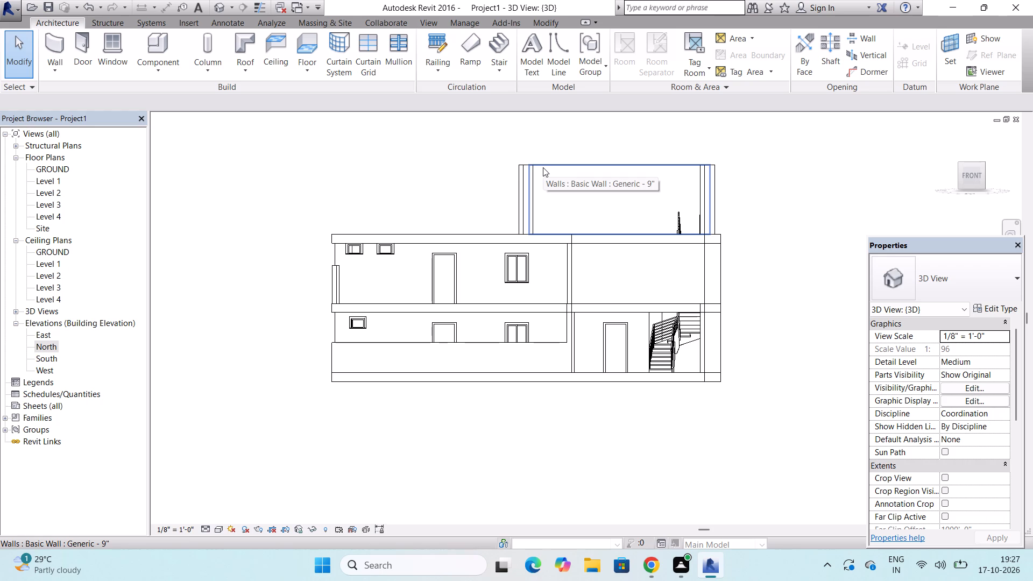
# Create an in-place model in the Walls family category, accepting the default name.
pyautogui.click(173, 69)
pyautogui.click(177, 129)
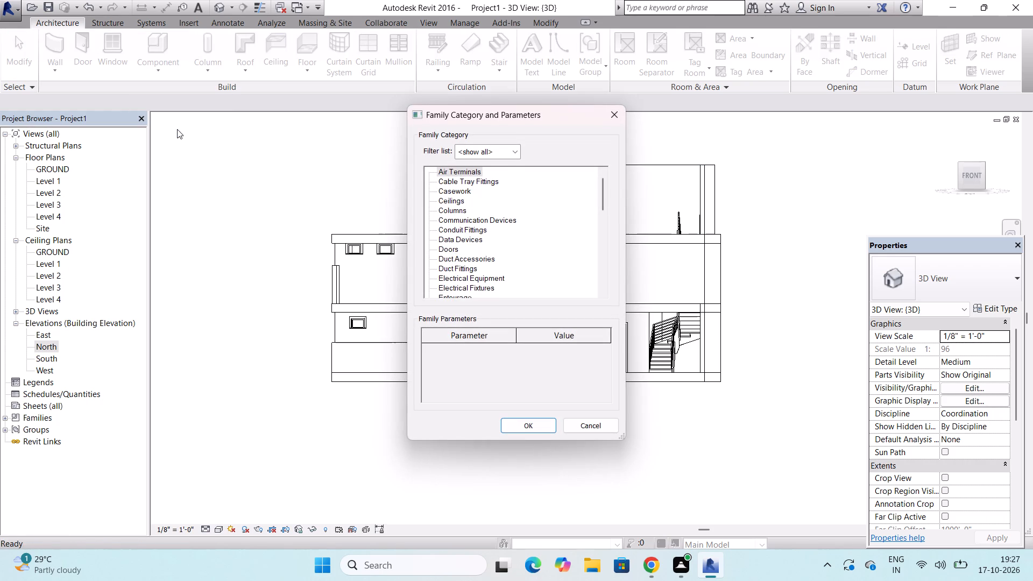
pyautogui.scroll(-20, 539, 186)
pyautogui.scroll(-8, 539, 186)
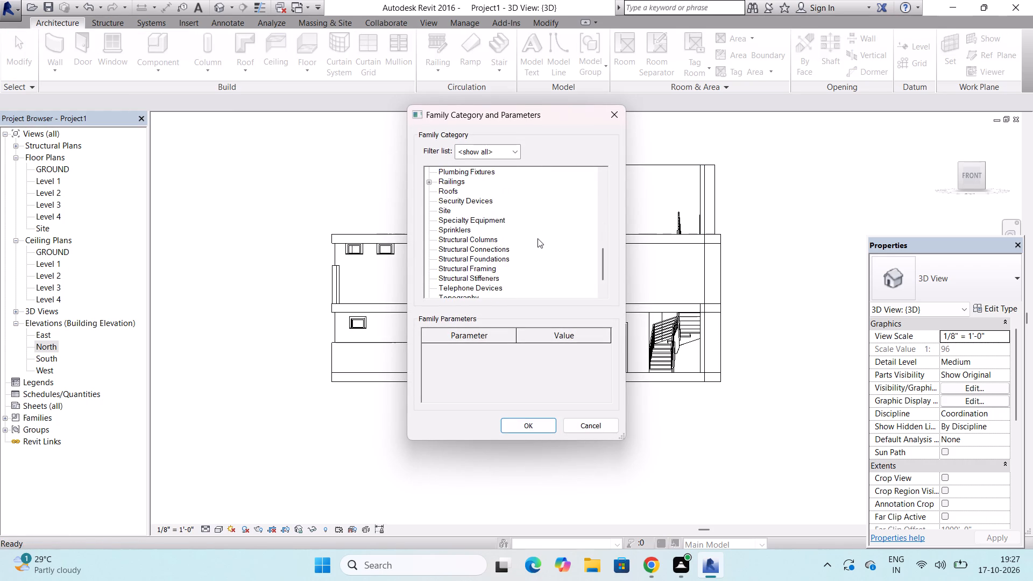
pyautogui.scroll(-11, 537, 238)
pyautogui.click(445, 266)
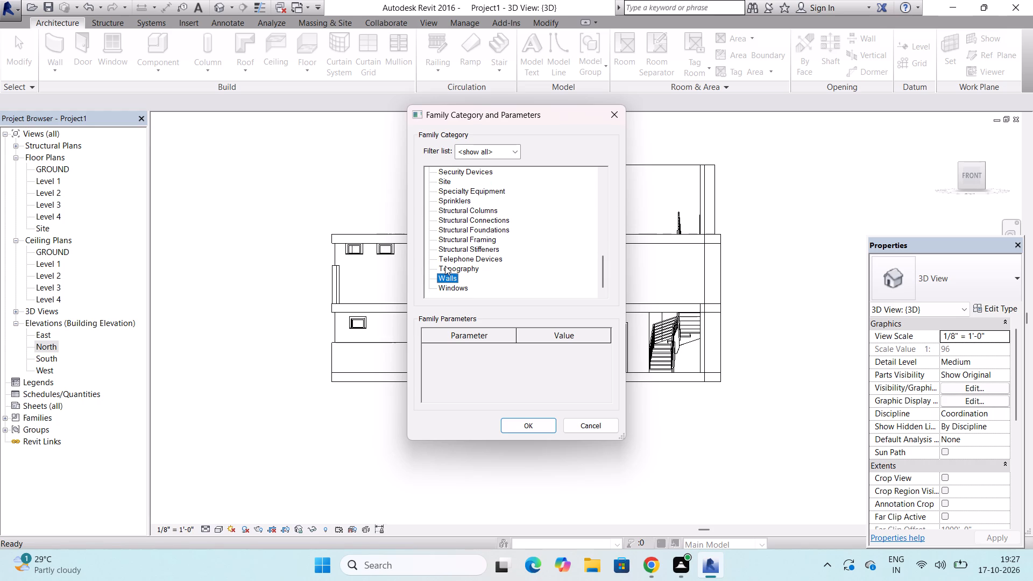
pyautogui.click(510, 417)
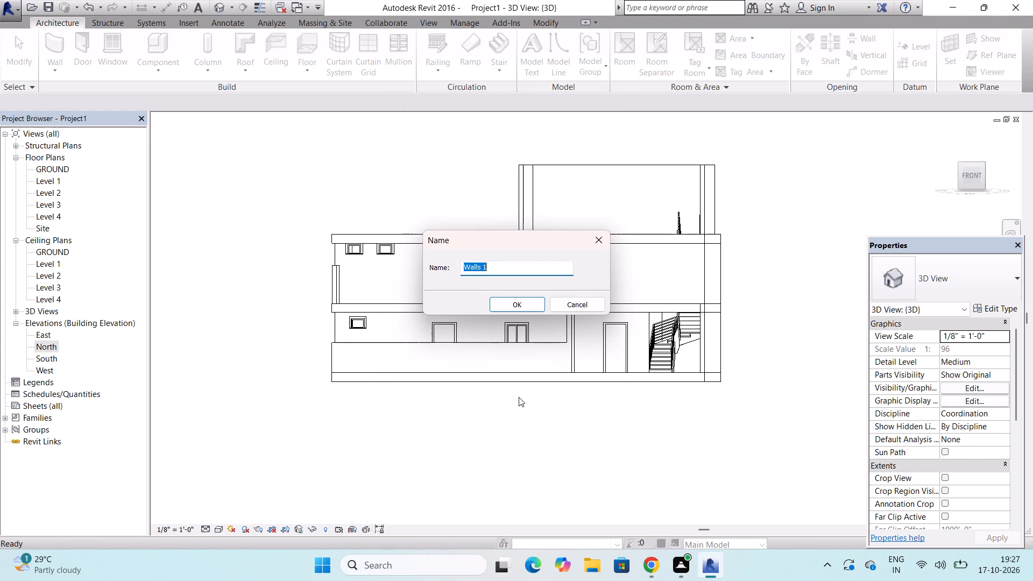
pyautogui.click(526, 304)
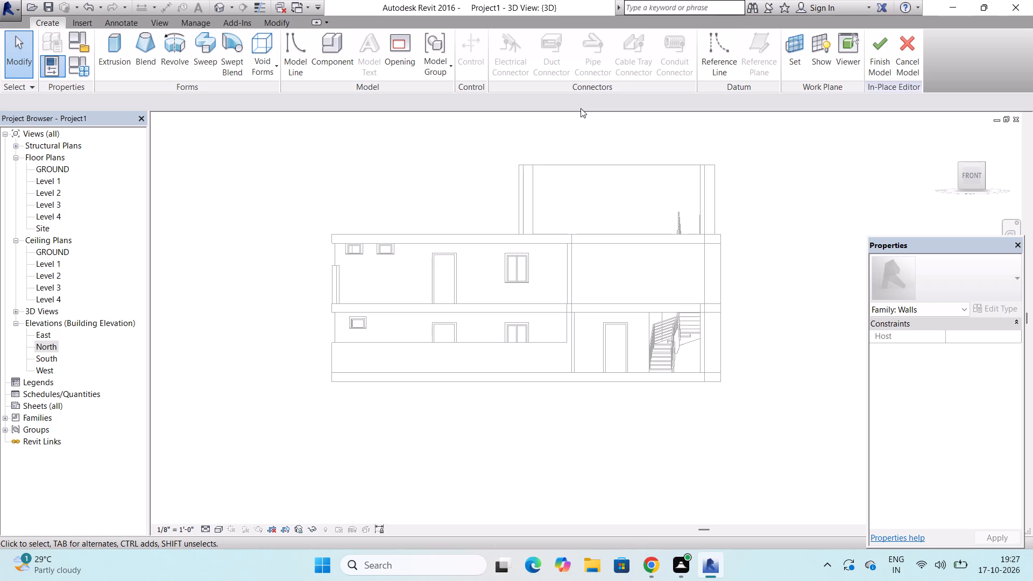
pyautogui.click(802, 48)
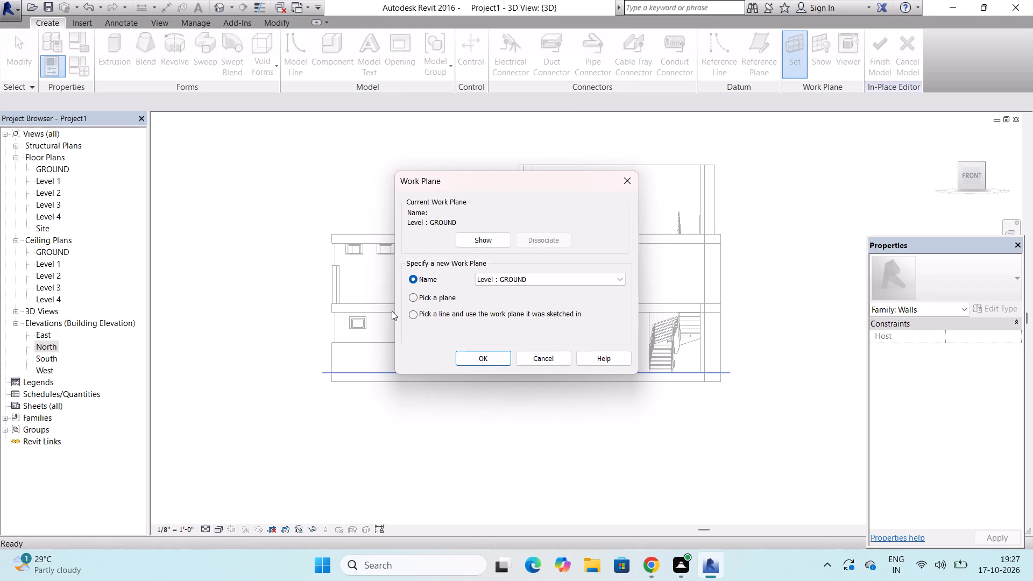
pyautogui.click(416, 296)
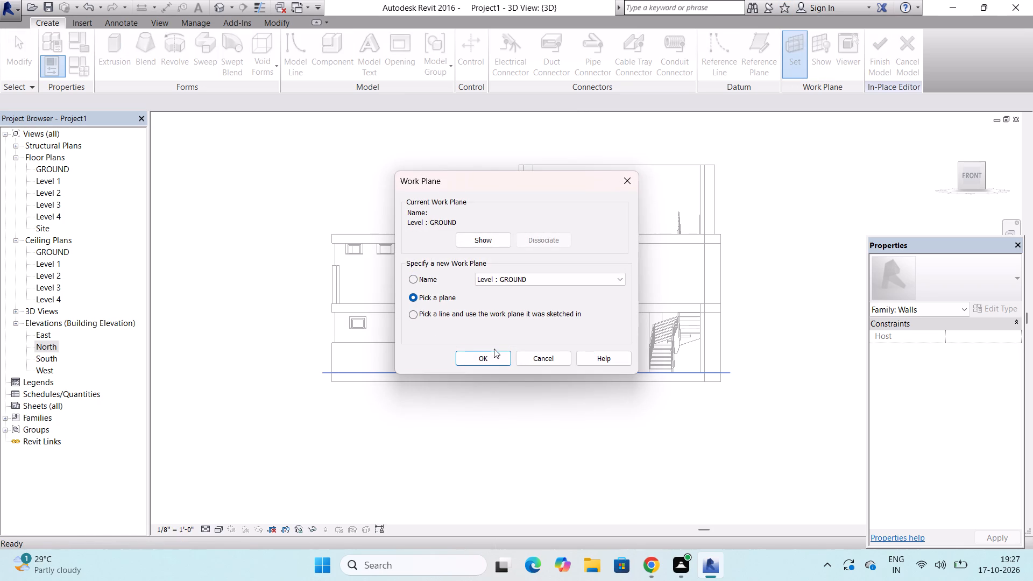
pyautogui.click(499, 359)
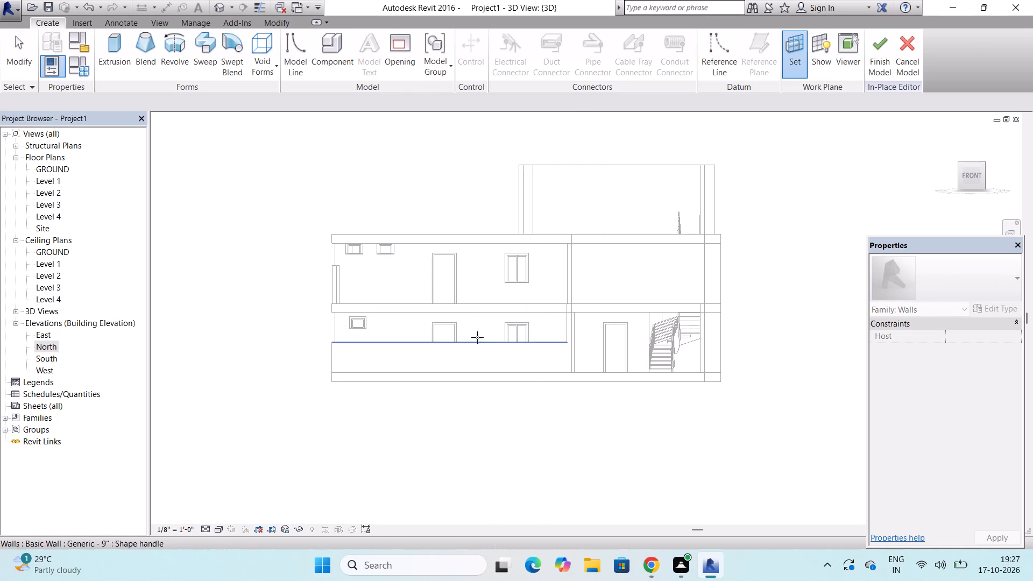
# Start a solid extrusion sketch for the in-place wall model.
pyautogui.click(118, 35)
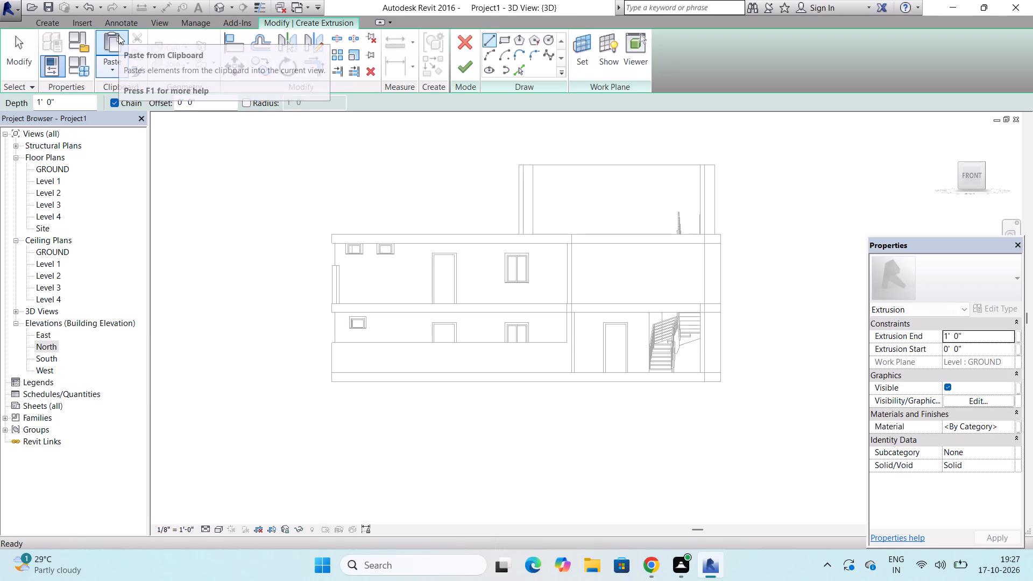
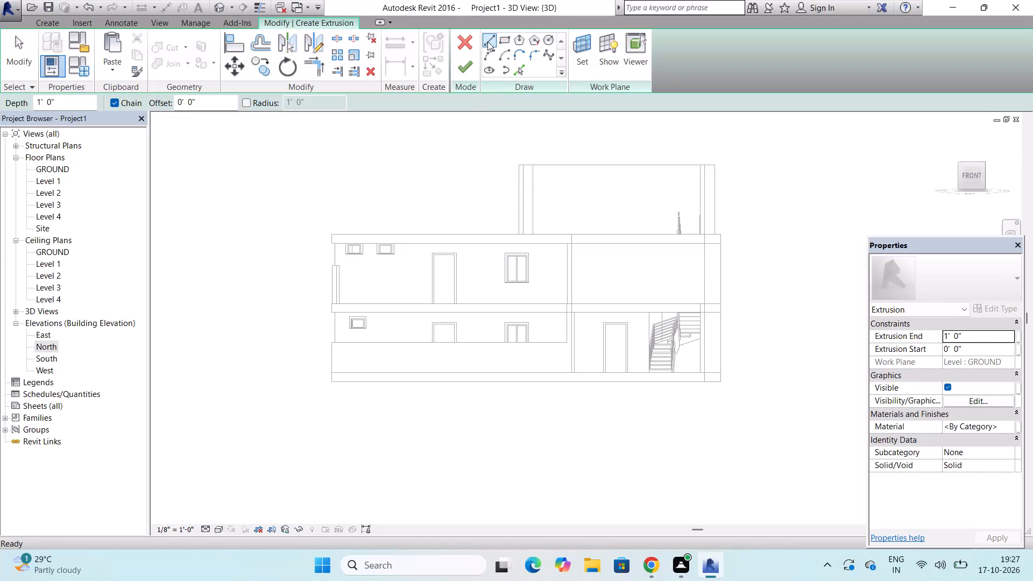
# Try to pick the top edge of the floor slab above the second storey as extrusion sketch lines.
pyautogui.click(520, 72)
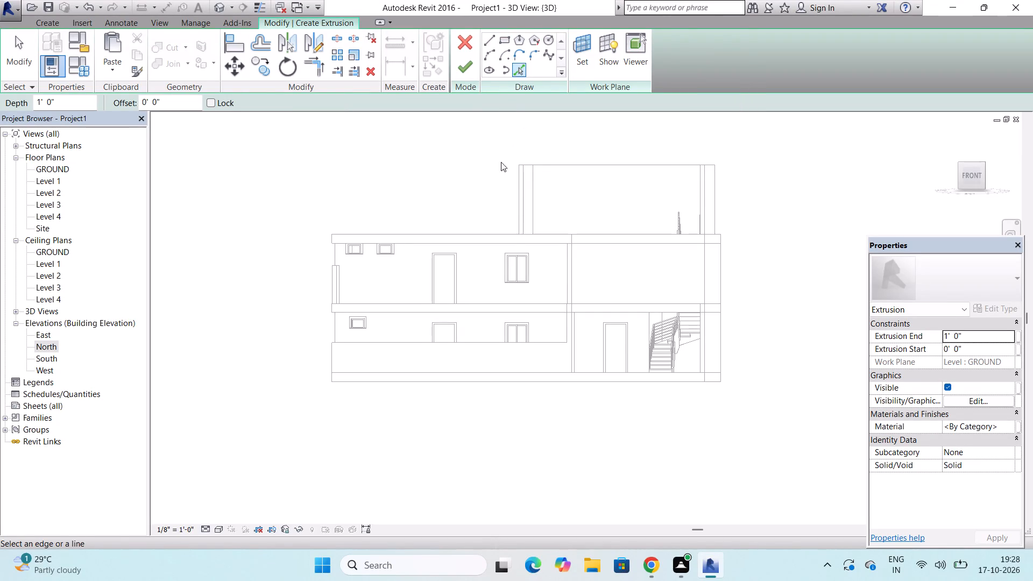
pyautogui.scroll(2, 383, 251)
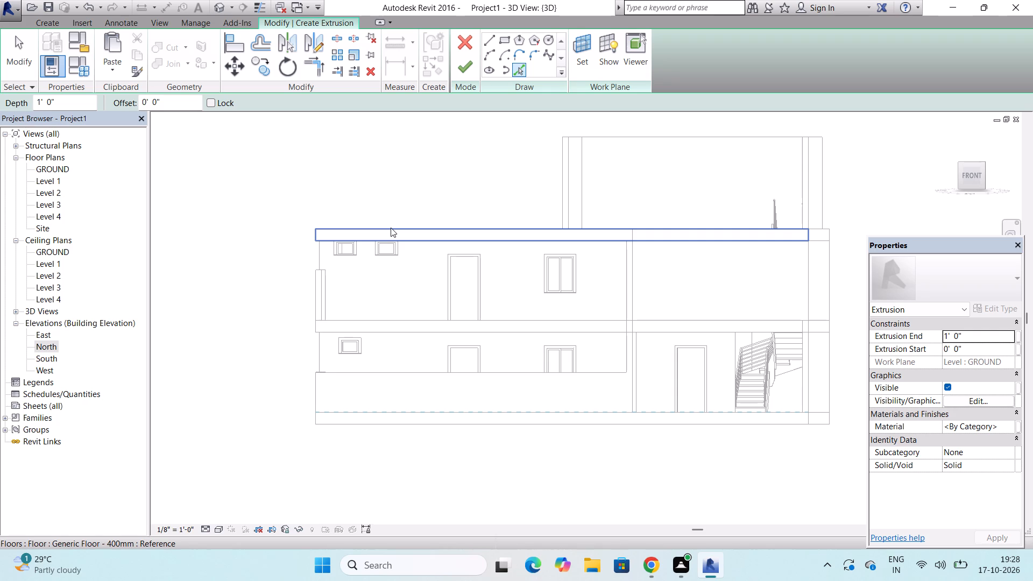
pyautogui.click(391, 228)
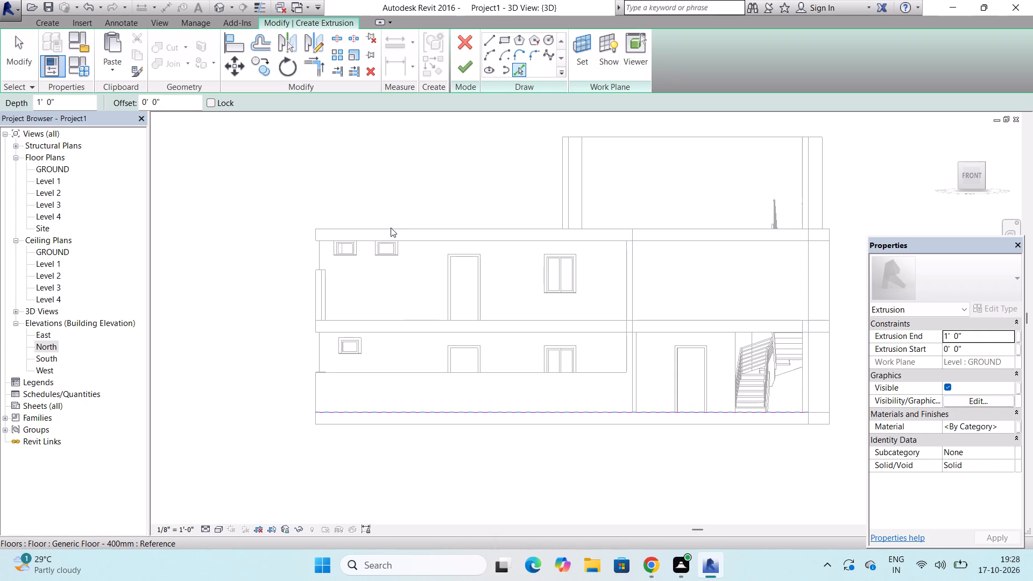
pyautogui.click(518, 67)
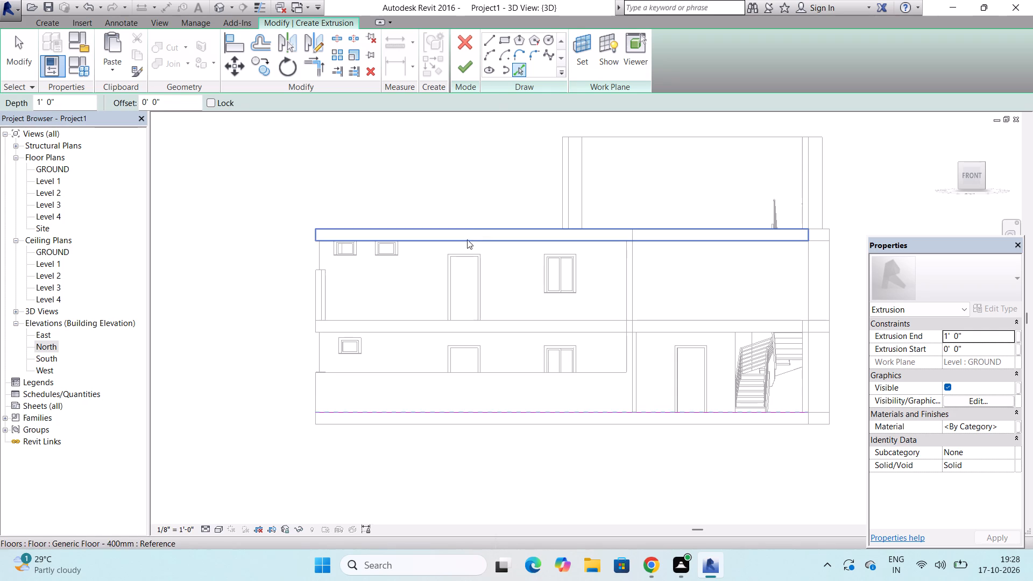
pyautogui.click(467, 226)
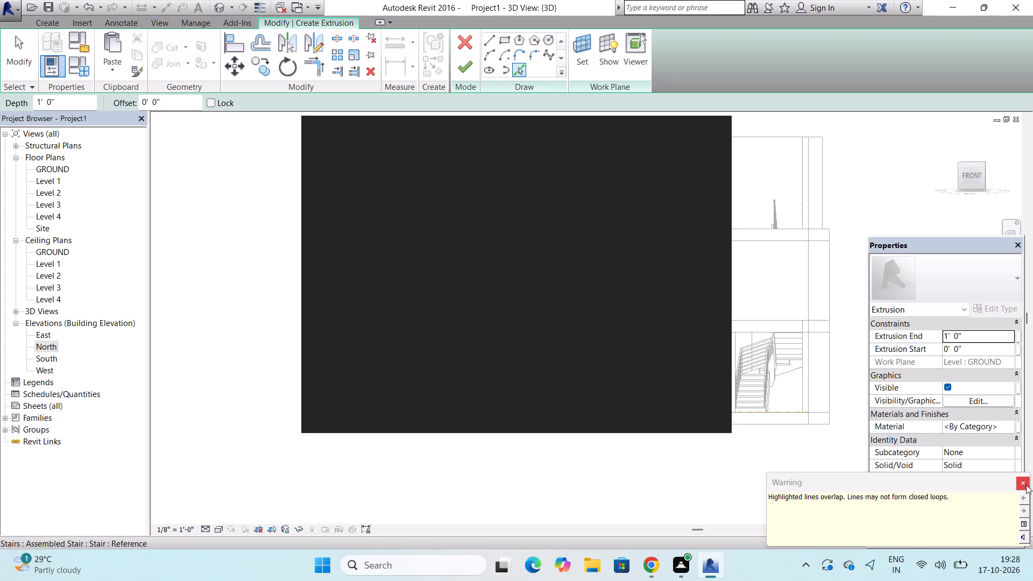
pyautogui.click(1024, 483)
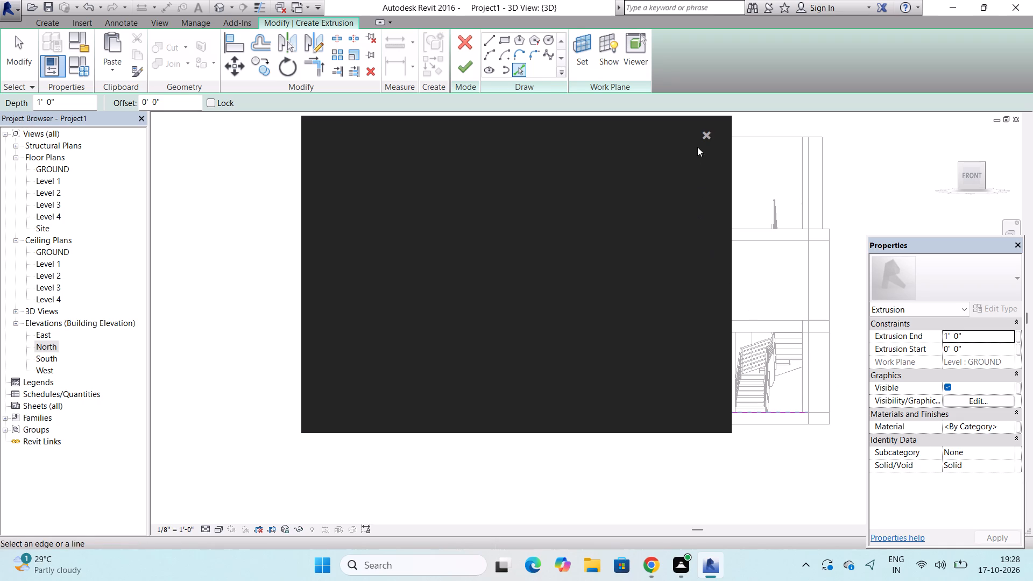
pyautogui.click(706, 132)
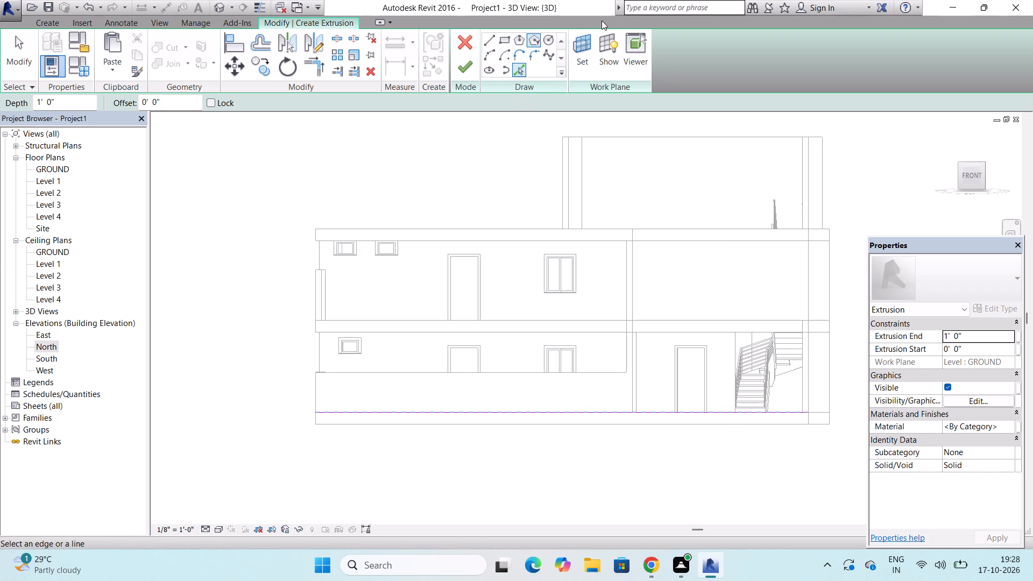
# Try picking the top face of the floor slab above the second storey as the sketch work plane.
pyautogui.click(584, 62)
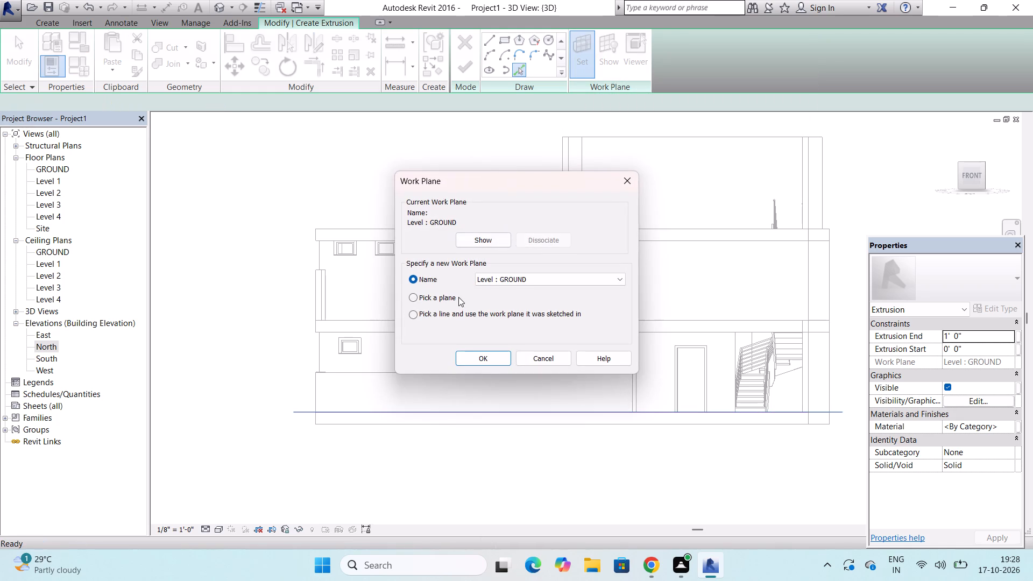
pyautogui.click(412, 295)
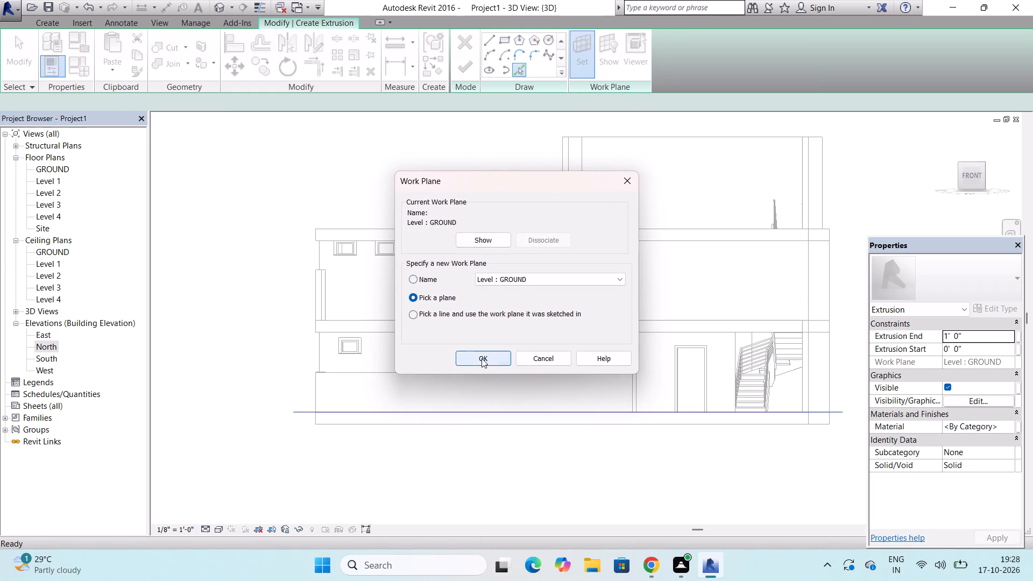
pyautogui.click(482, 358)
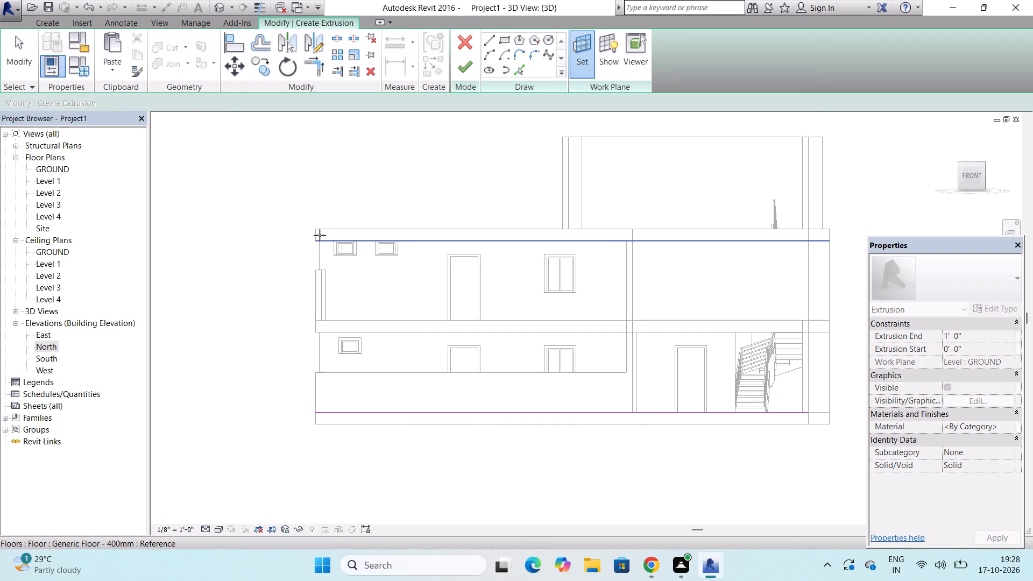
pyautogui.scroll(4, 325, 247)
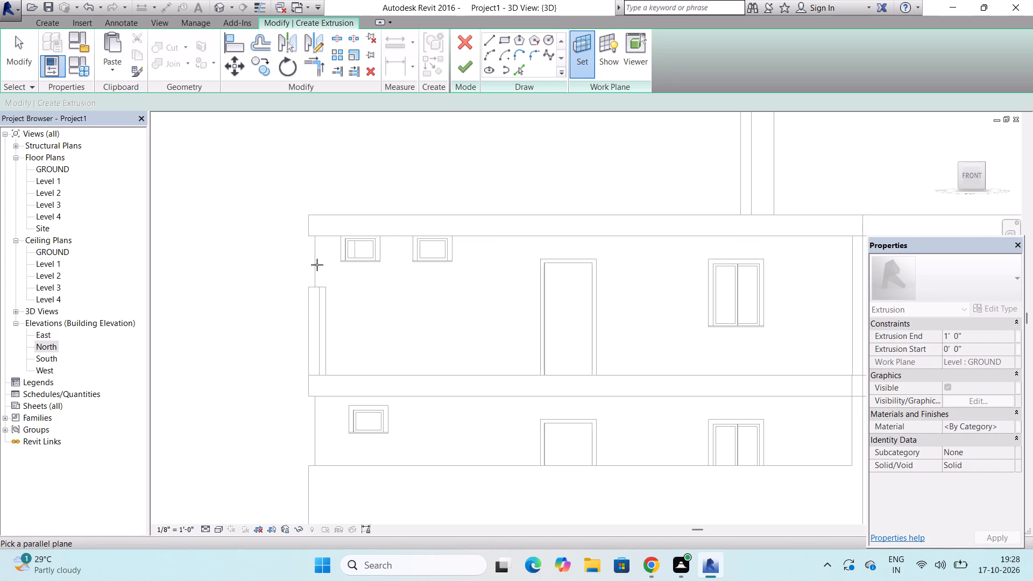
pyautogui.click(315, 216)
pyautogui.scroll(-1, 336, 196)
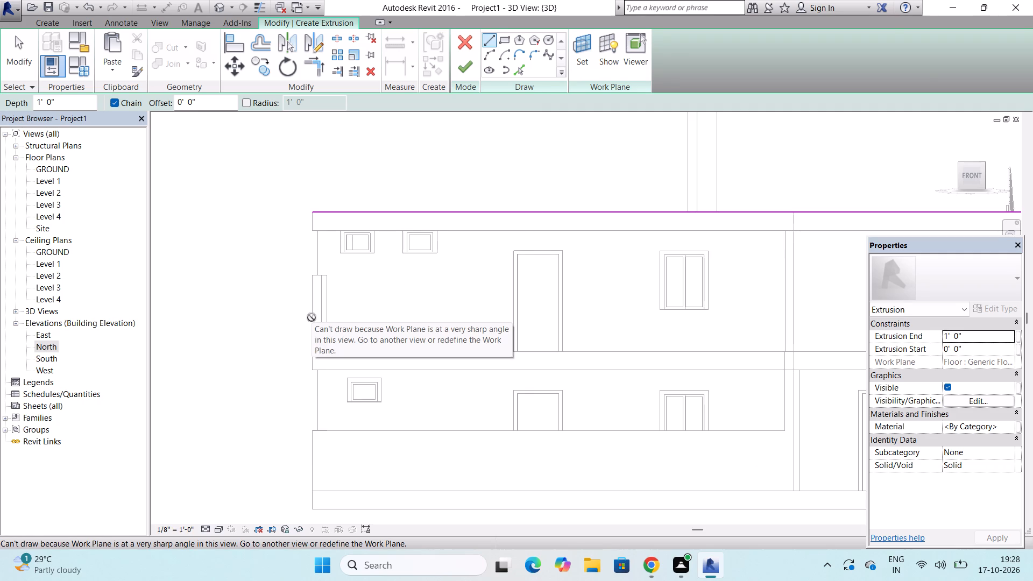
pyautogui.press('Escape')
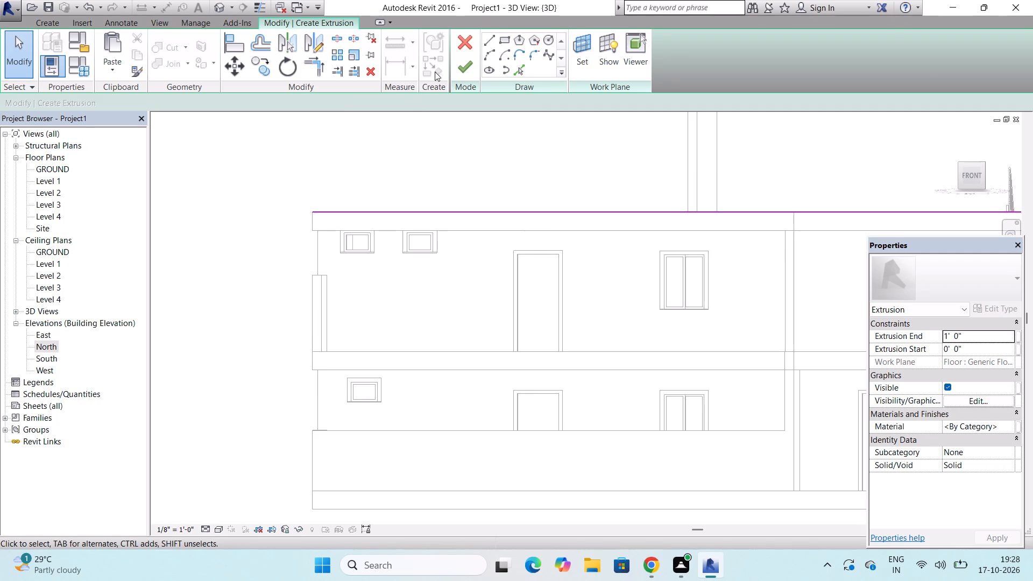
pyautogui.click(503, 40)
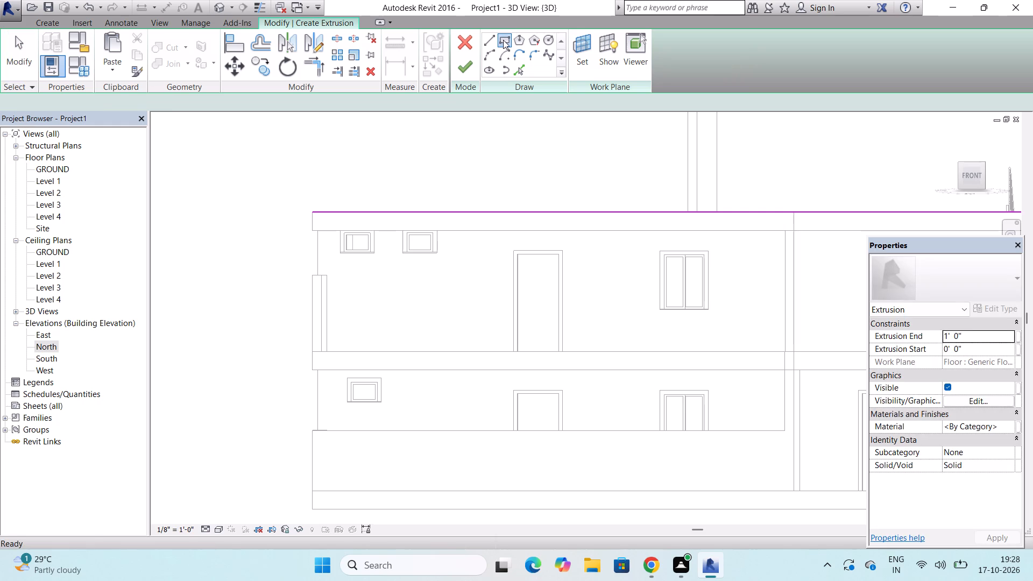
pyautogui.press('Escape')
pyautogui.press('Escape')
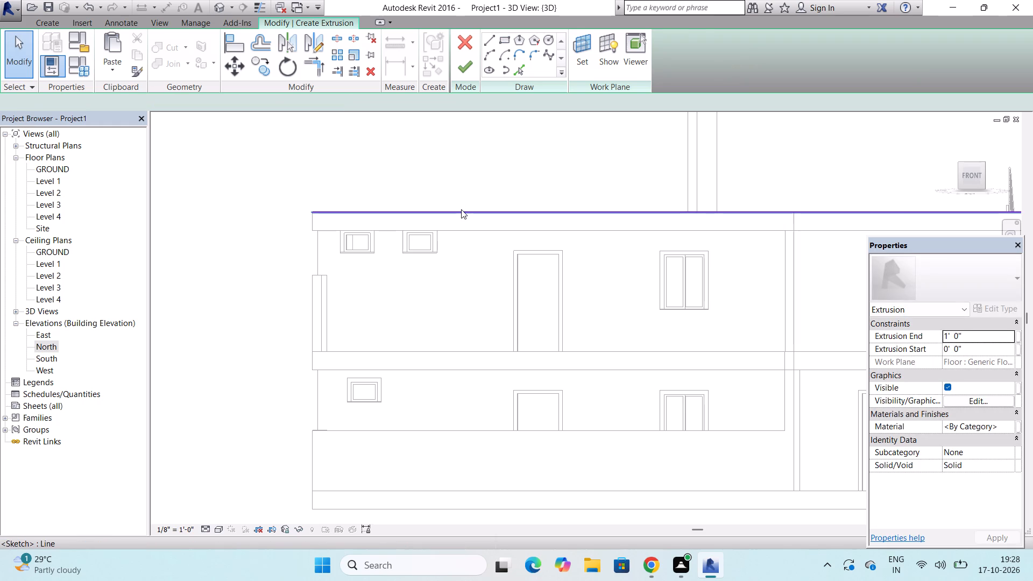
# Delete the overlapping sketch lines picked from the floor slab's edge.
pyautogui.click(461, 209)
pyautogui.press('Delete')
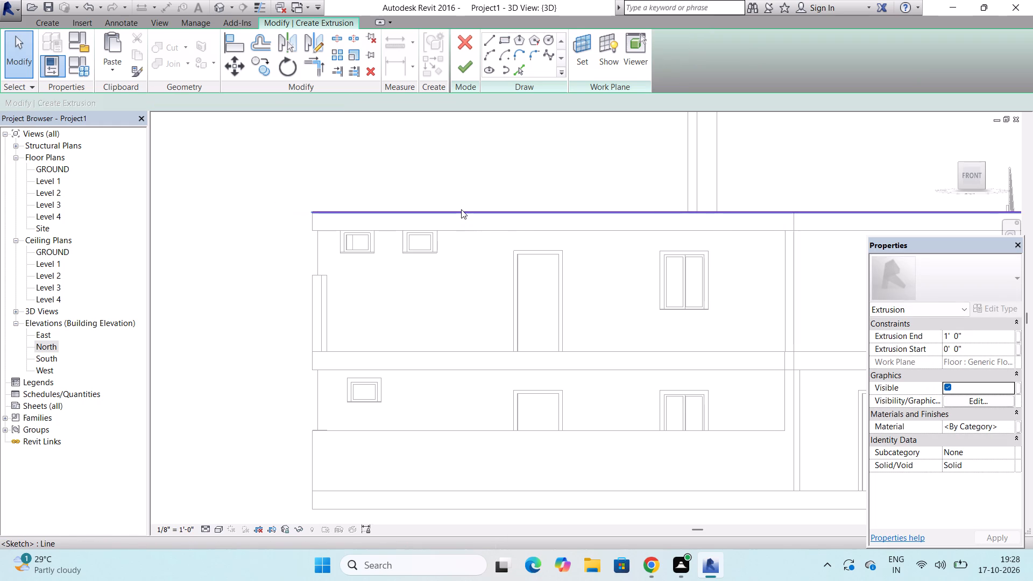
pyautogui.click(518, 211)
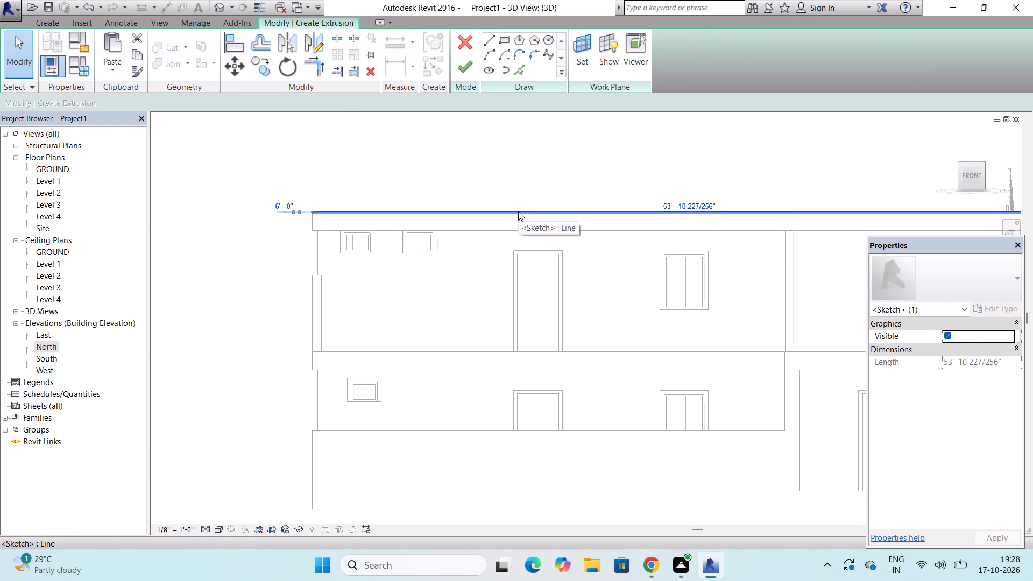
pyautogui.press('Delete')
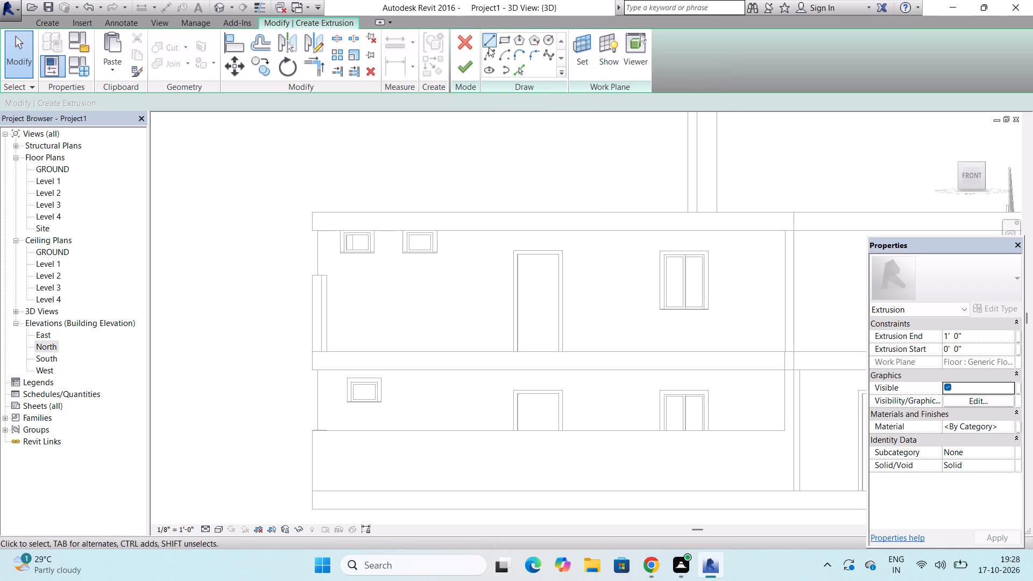
# Set the extrusion's work plane by picking the face of the second storey's Generic - 9" wall that holds the door and windows.
pyautogui.click(499, 45)
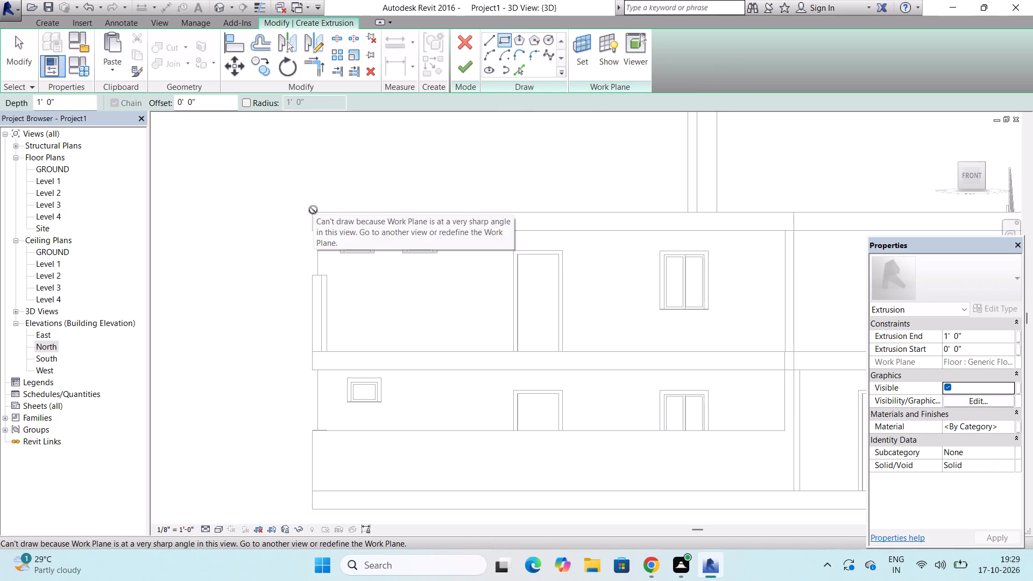
pyautogui.press('Escape')
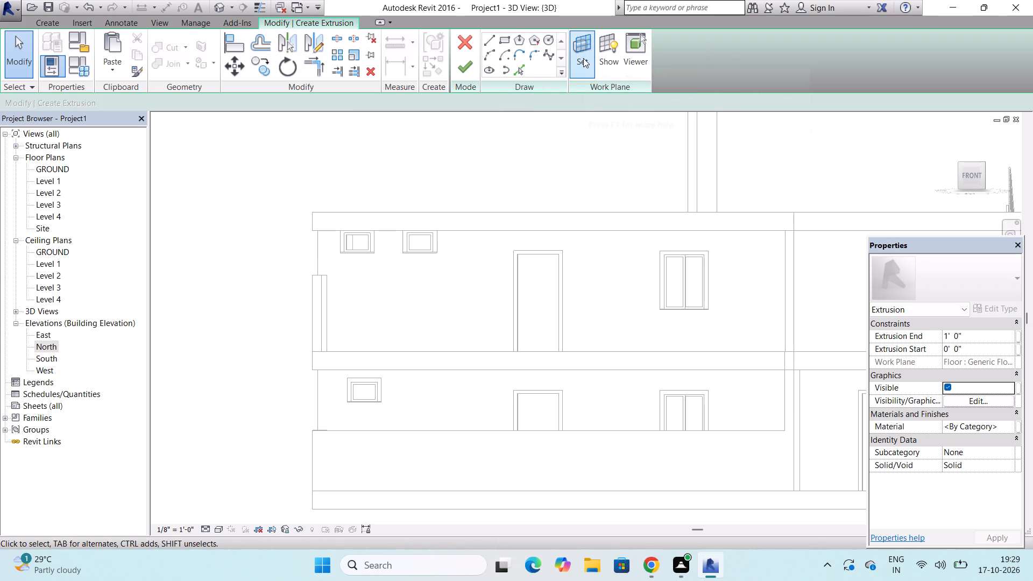
pyautogui.click(583, 58)
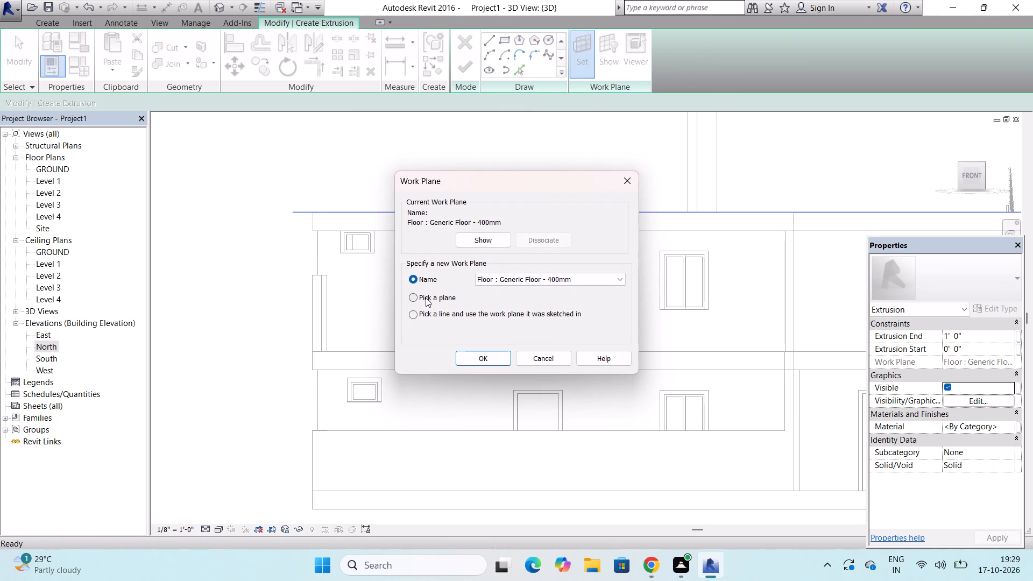
pyautogui.click(426, 297)
pyautogui.click(467, 351)
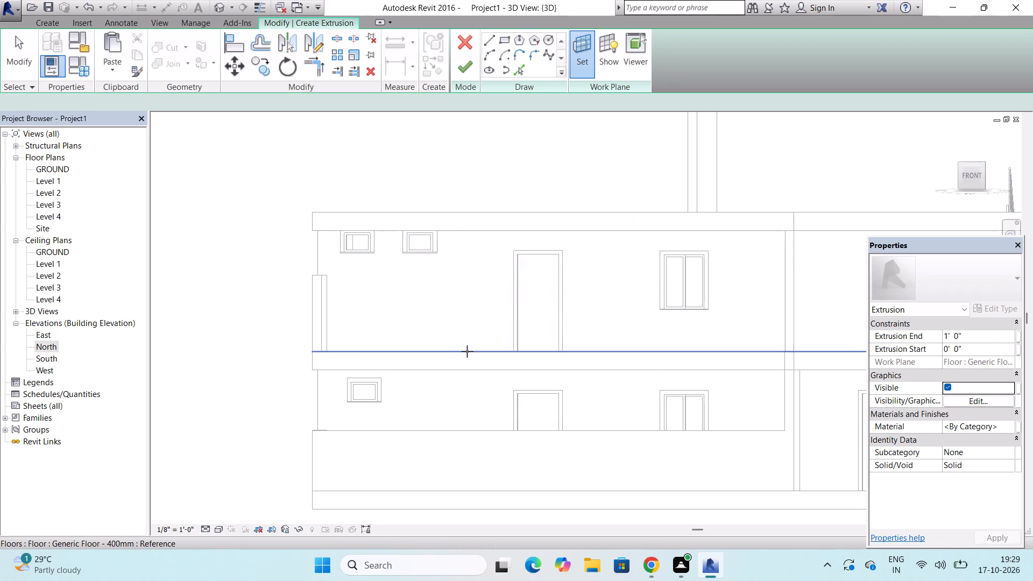
pyautogui.click(322, 245)
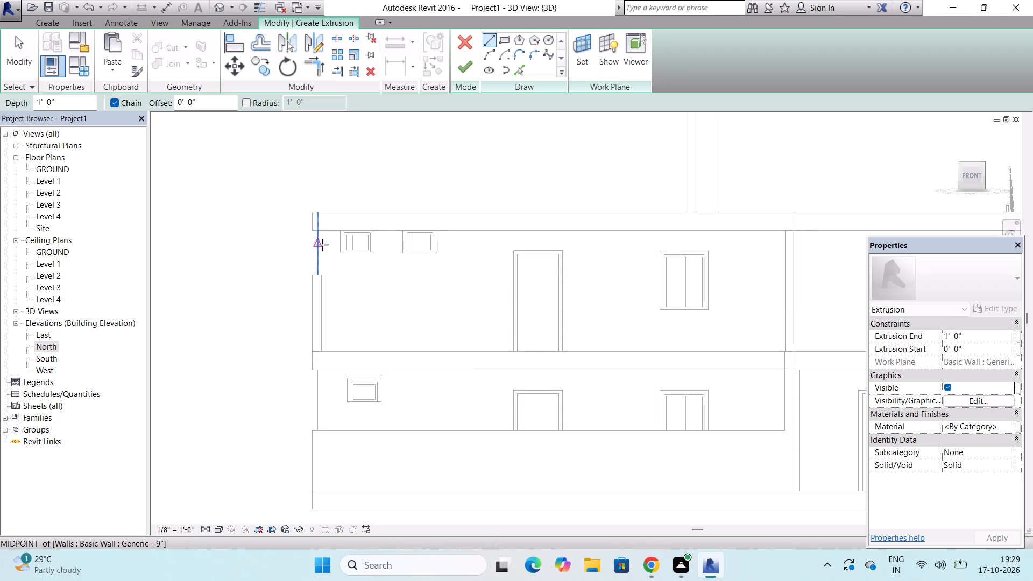
# Sketch a rectangle about 34' 5" by 11' 3" around the second storey, from the upper slab's top corner to the lower slab's underside.
pyautogui.click(503, 40)
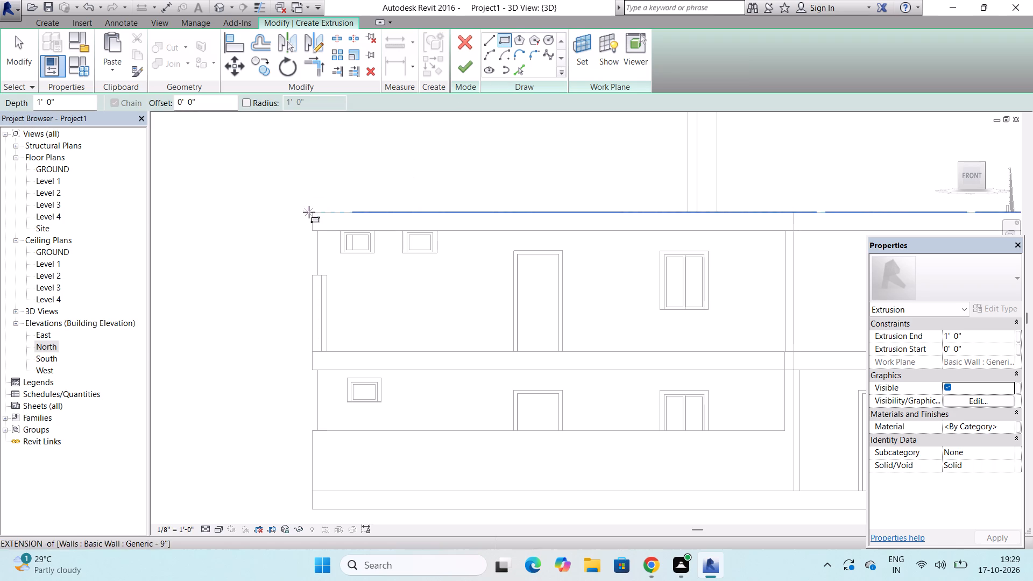
pyautogui.scroll(3, 310, 215)
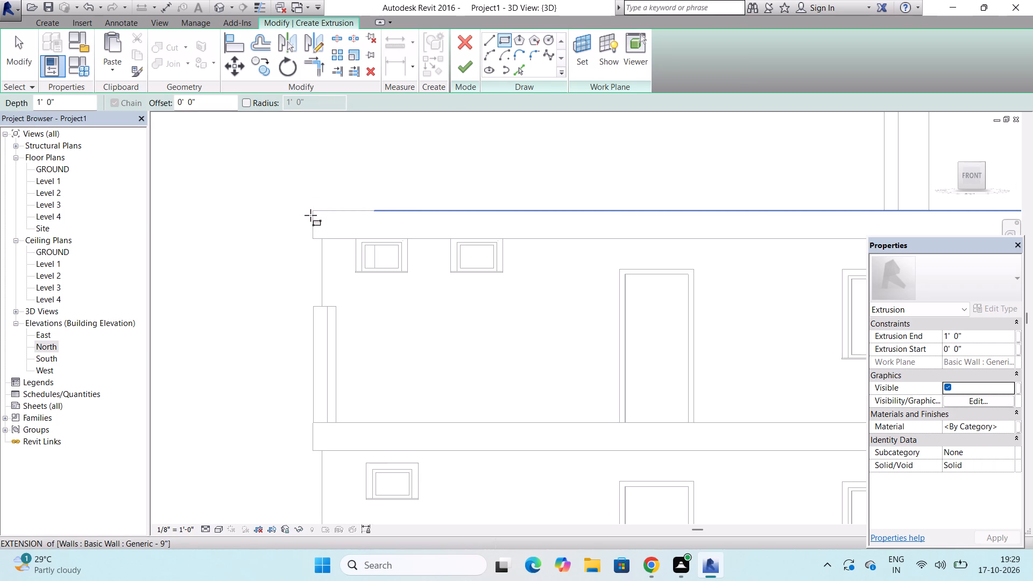
pyautogui.click(313, 211)
pyautogui.scroll(-5, 313, 211)
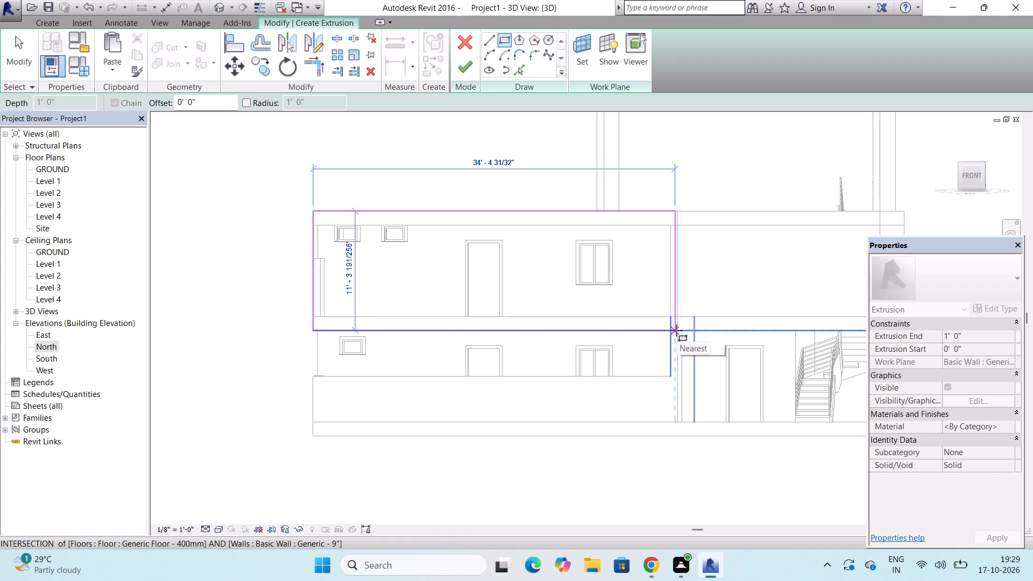
pyautogui.scroll(6, 676, 330)
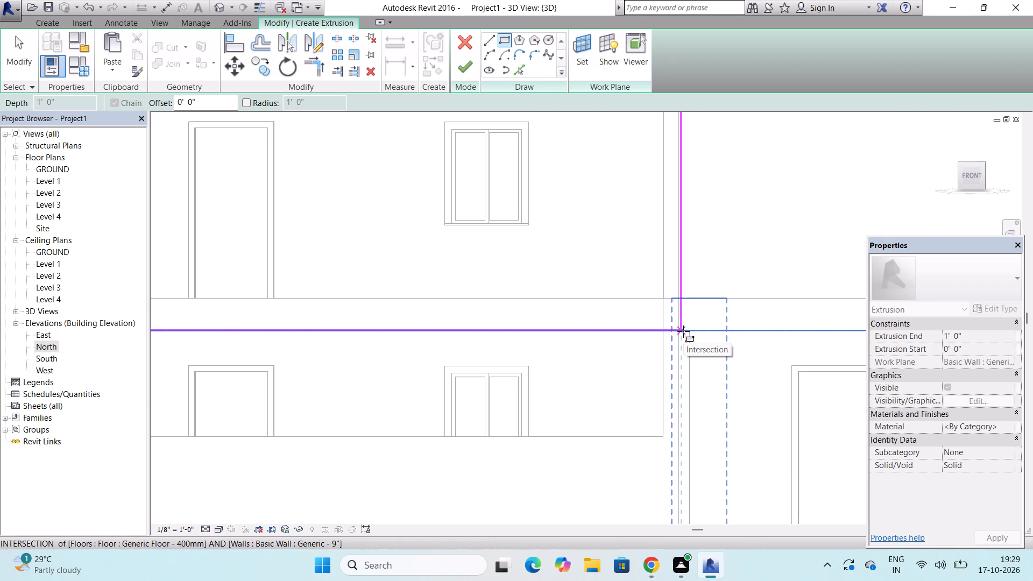
pyautogui.scroll(6, 683, 331)
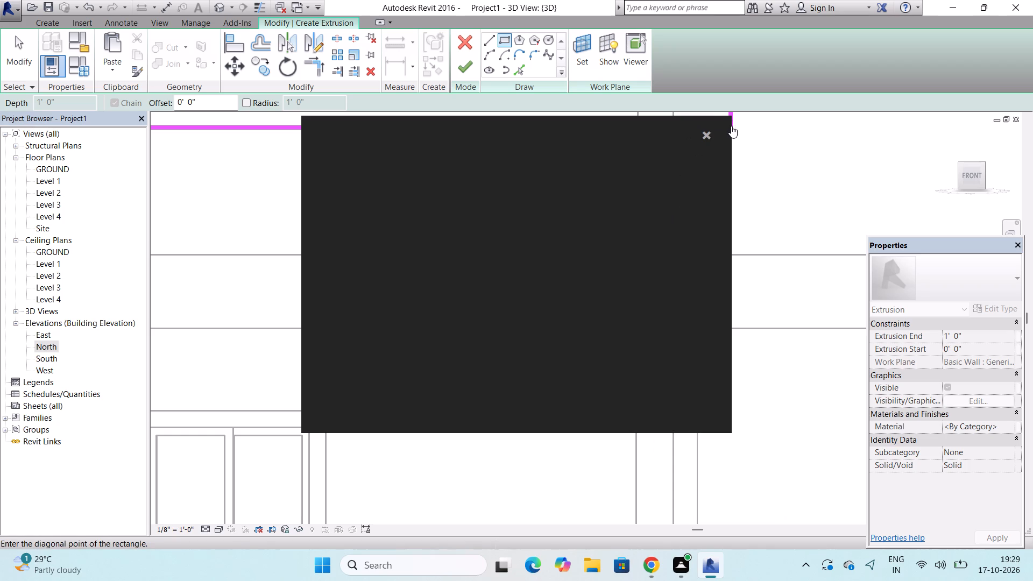
pyautogui.click(704, 131)
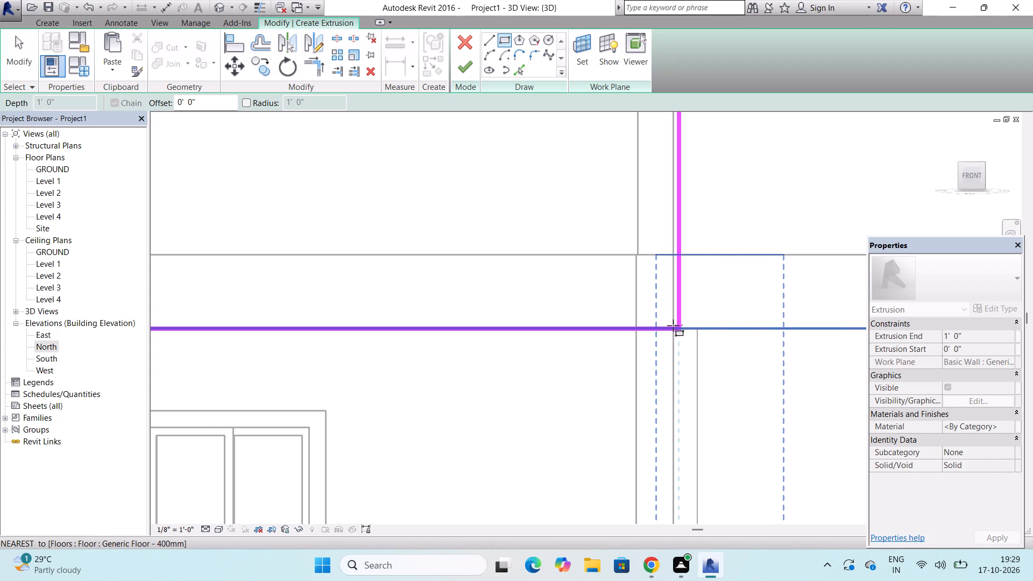
pyautogui.scroll(7, 673, 325)
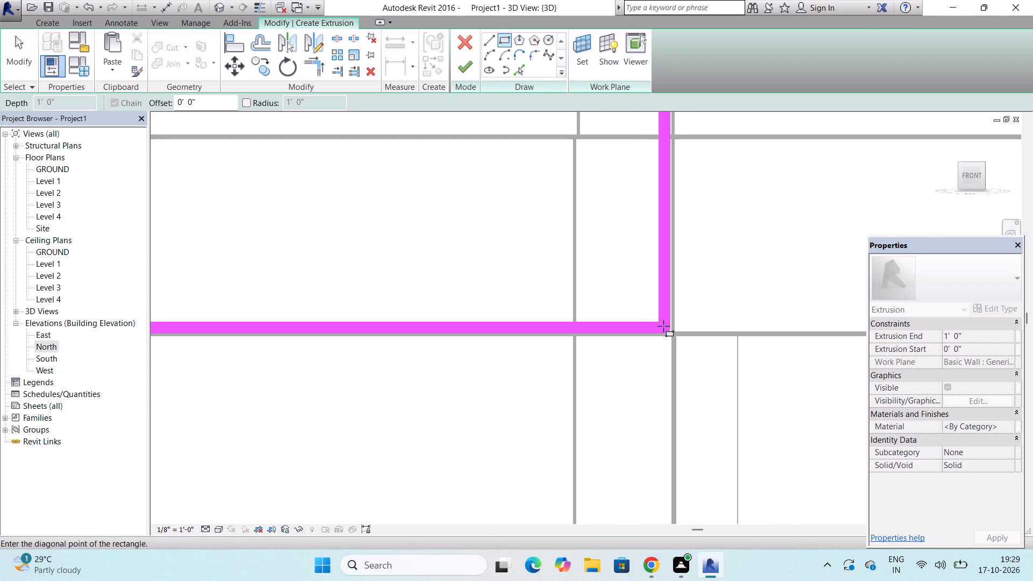
pyautogui.click(669, 327)
pyautogui.scroll(-2, 657, 332)
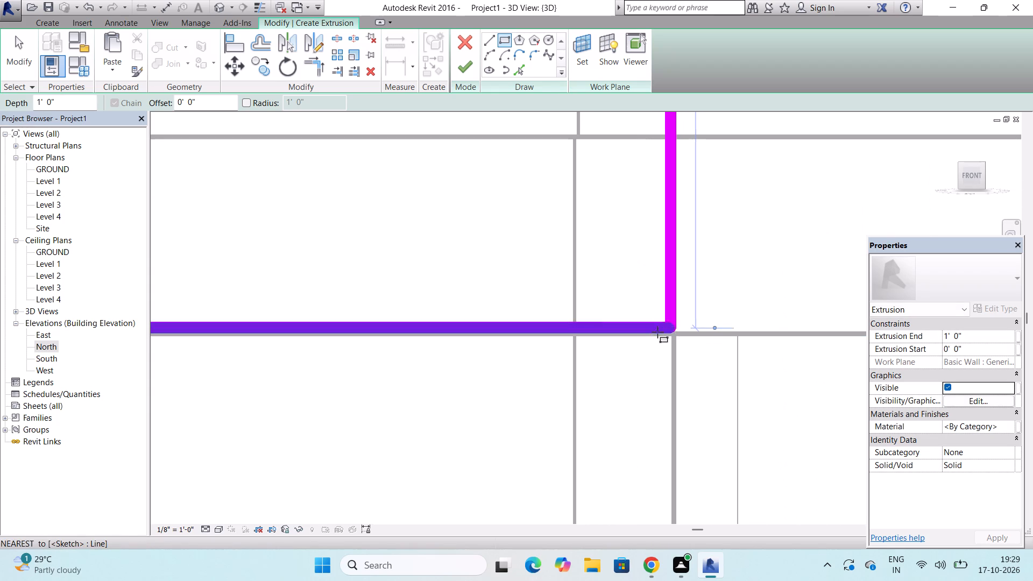
pyautogui.scroll(-15, 657, 332)
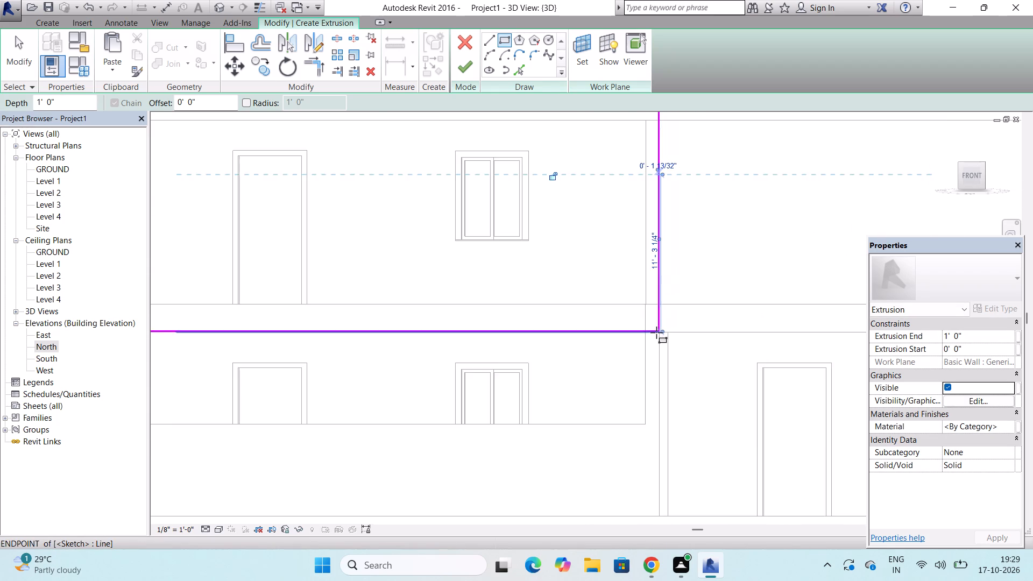
pyautogui.scroll(-1, 656, 332)
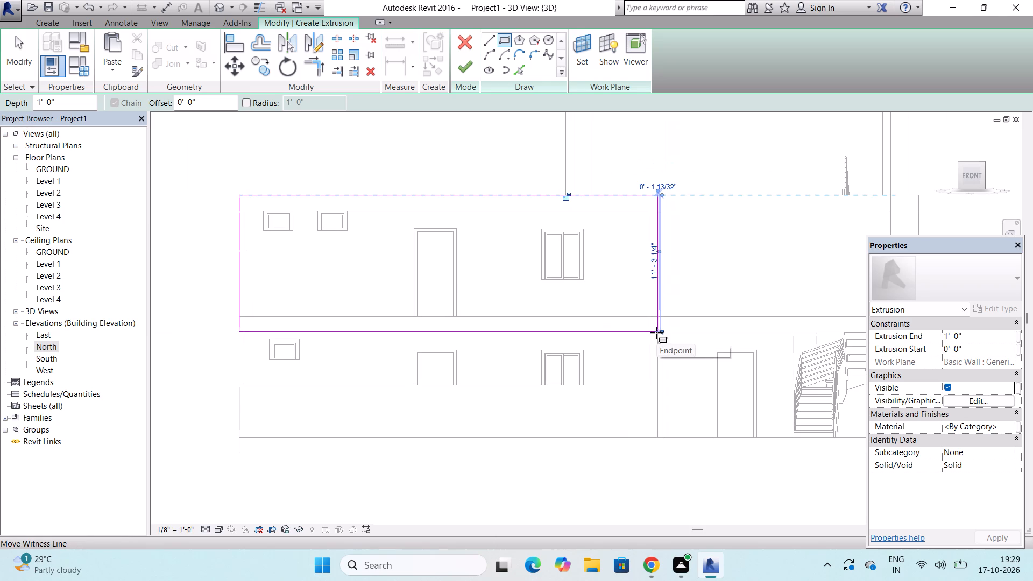
# Sketch an inner rectangle about 33' by 10' from the upper slab's top edge to the end of the lower slab's top edge.
pyautogui.click(507, 44)
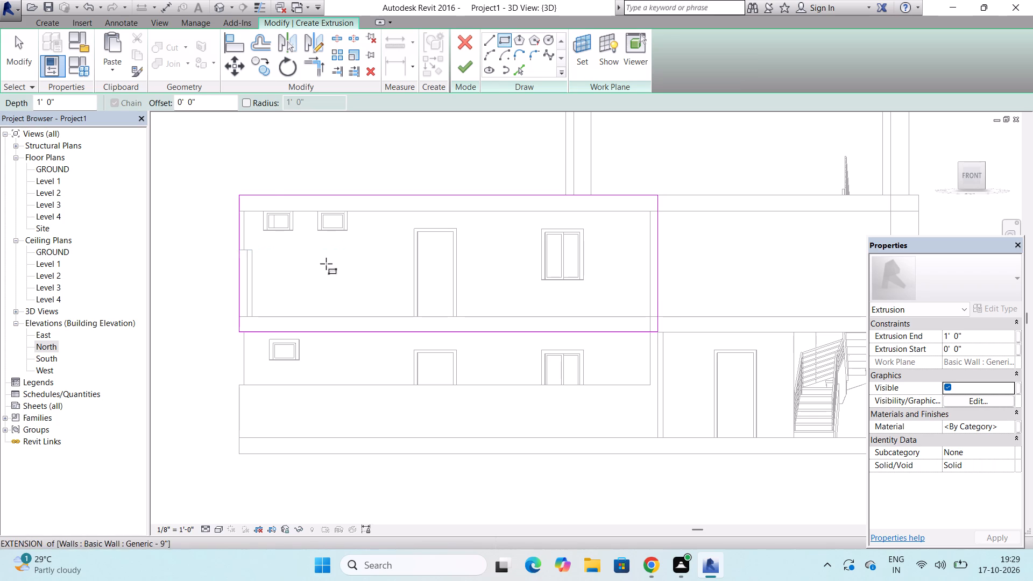
pyautogui.scroll(7, 247, 234)
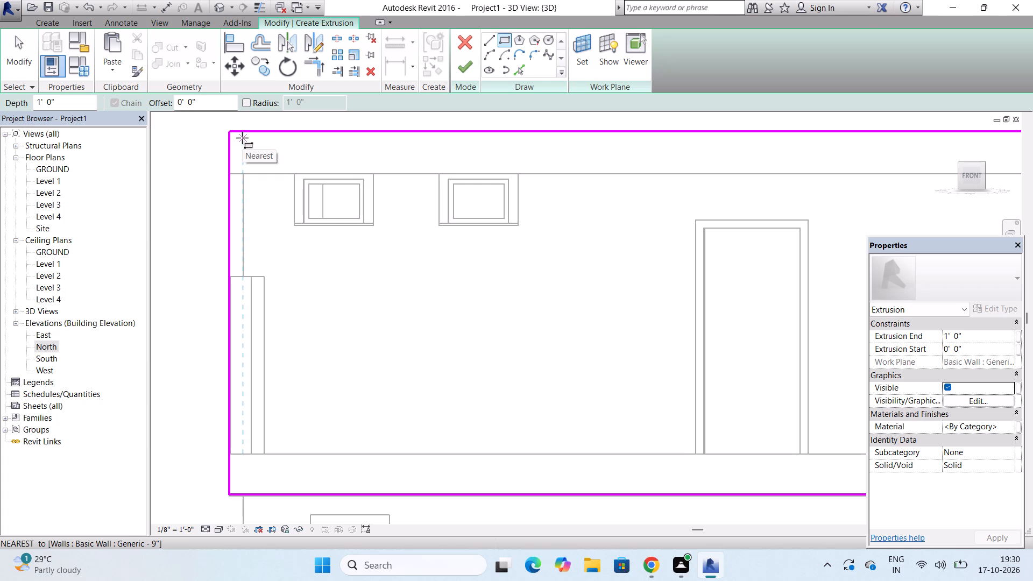
pyautogui.scroll(-7, 242, 140)
pyautogui.scroll(6, 249, 147)
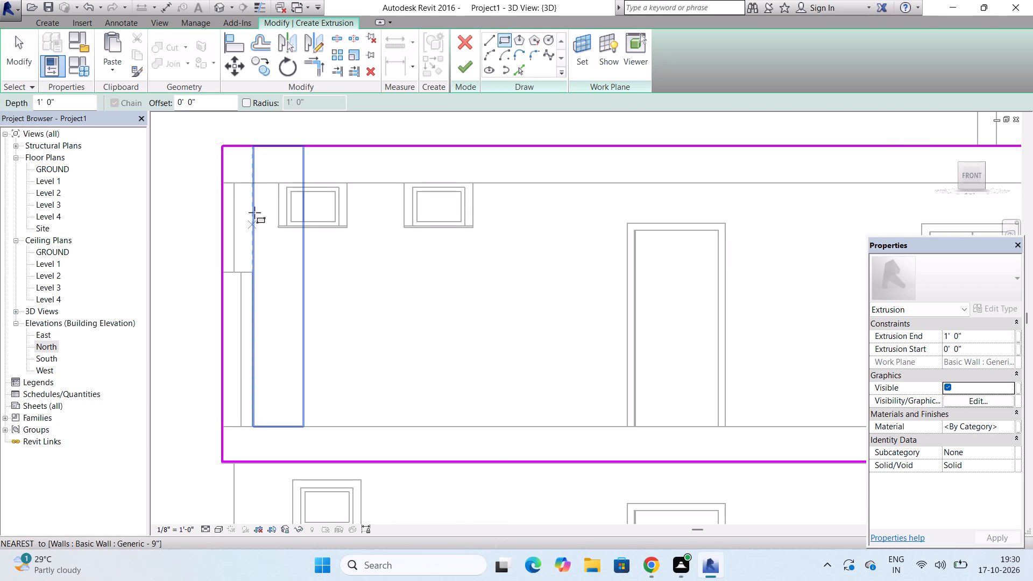
pyautogui.click(252, 151)
pyautogui.scroll(-3, 252, 151)
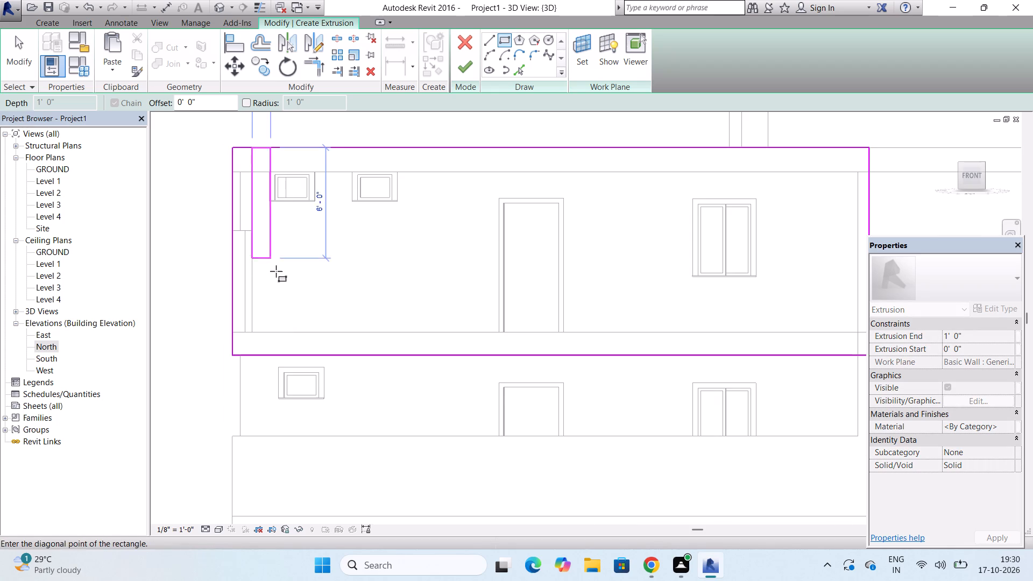
pyautogui.scroll(-3, 332, 326)
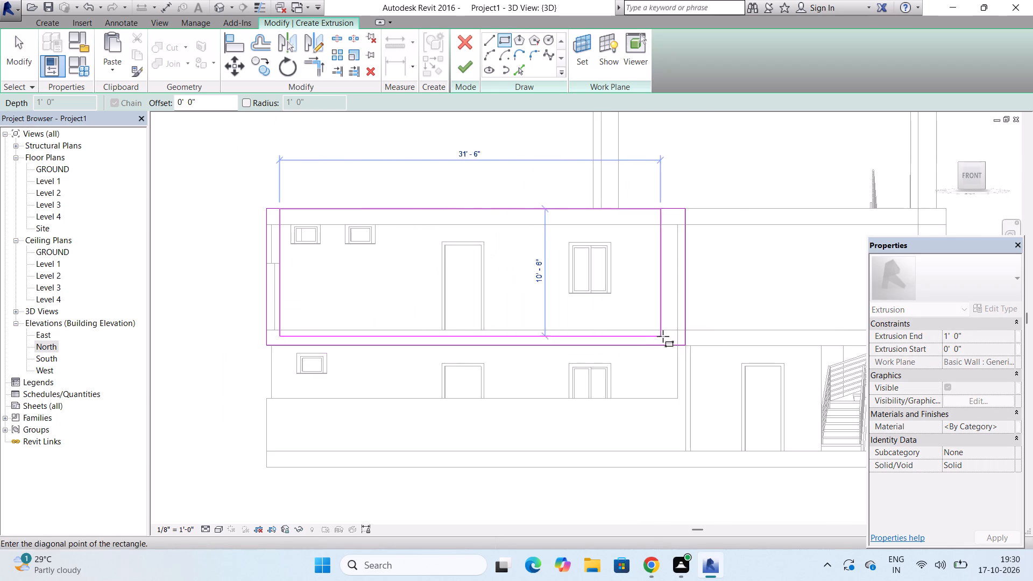
pyautogui.scroll(3, 664, 336)
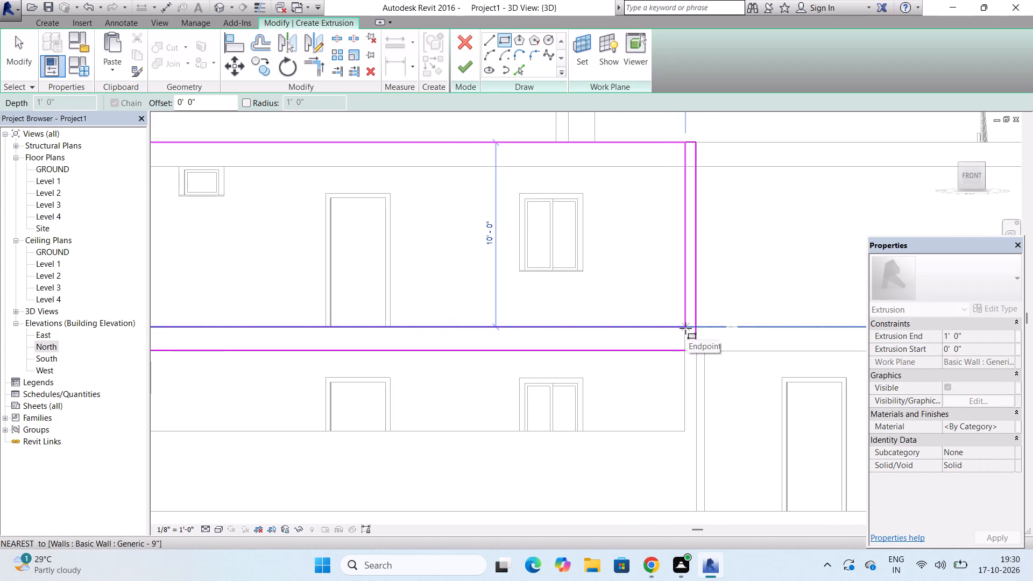
pyautogui.click(685, 328)
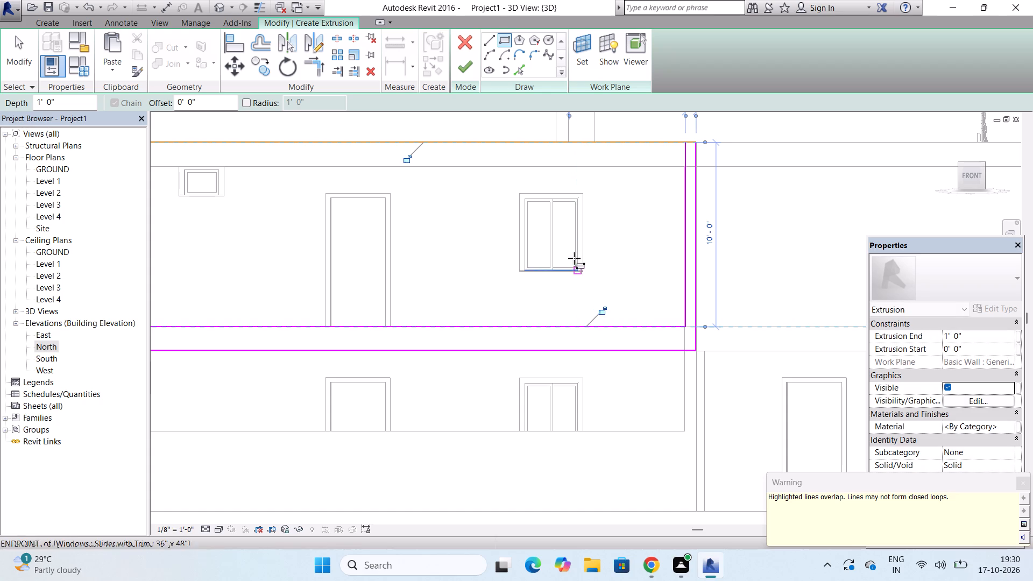
pyautogui.press('Escape')
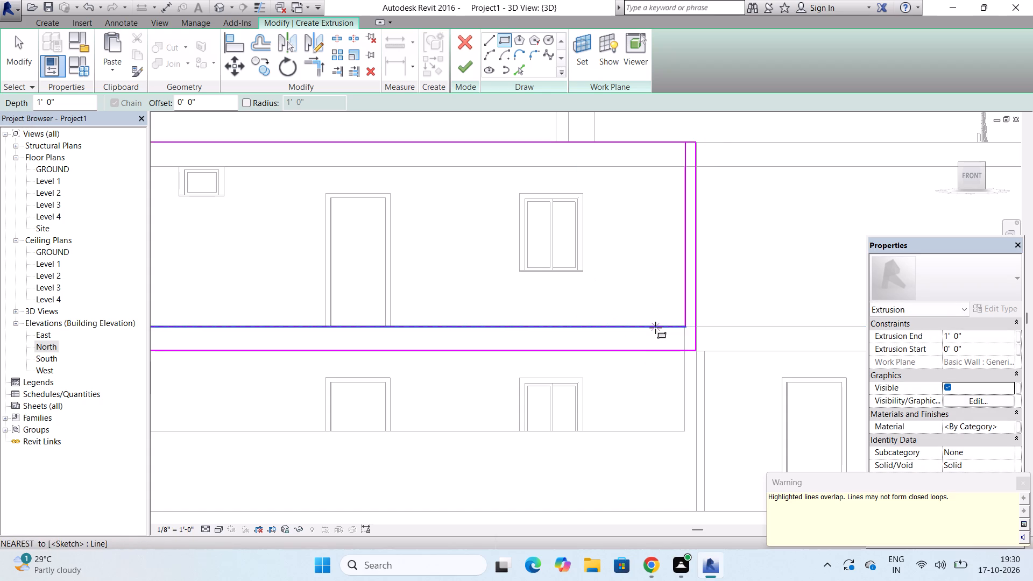
pyautogui.press('Escape')
pyautogui.press('Escape')
# Move the inner rectangle's top line down to the underside of the upper floor slab.
pyautogui.click(655, 328)
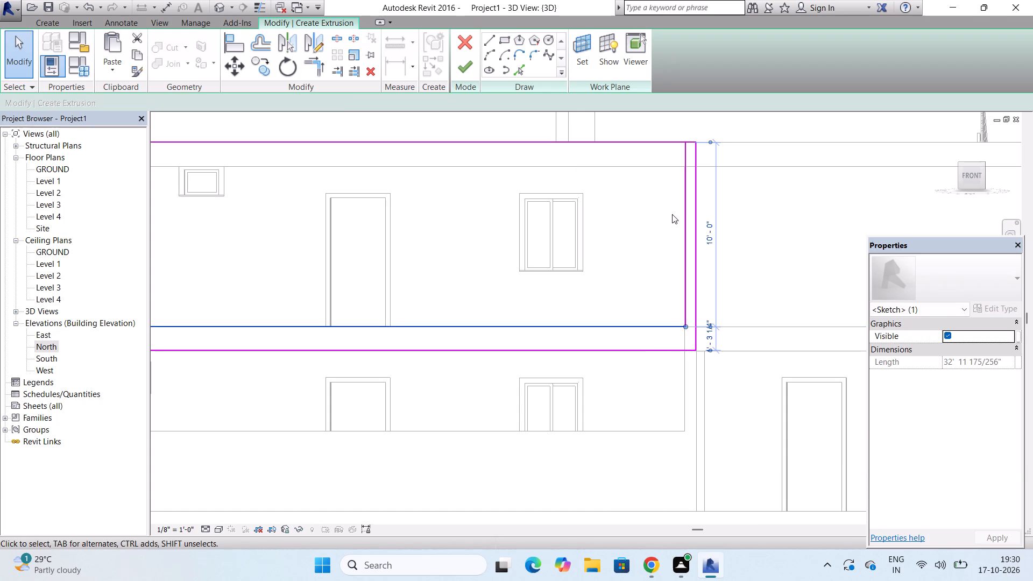
pyautogui.click(675, 141)
pyautogui.scroll(-2, 629, 194)
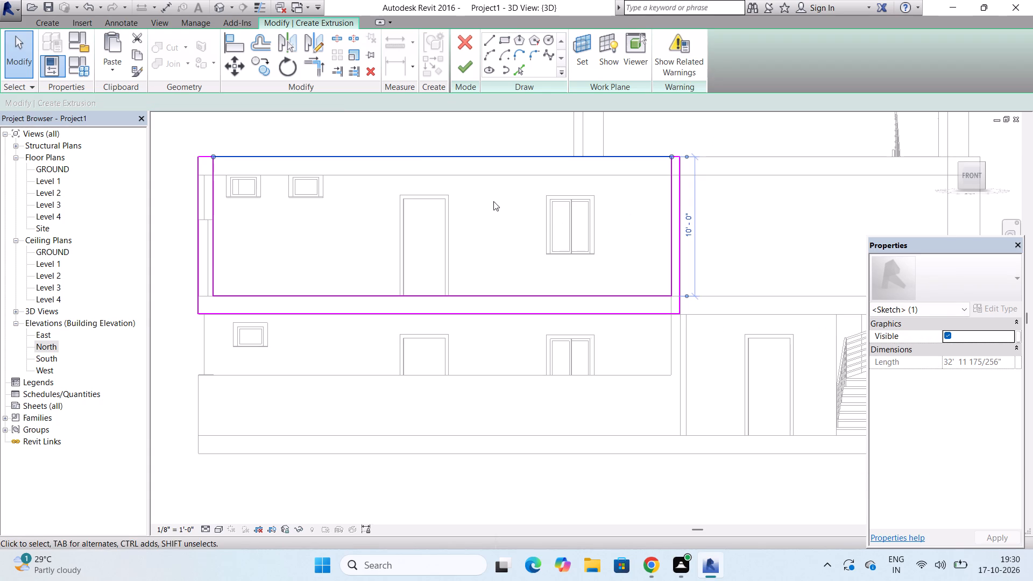
pyautogui.moveTo(421, 158); pyautogui.dragTo(424, 181)
pyautogui.press('Escape')
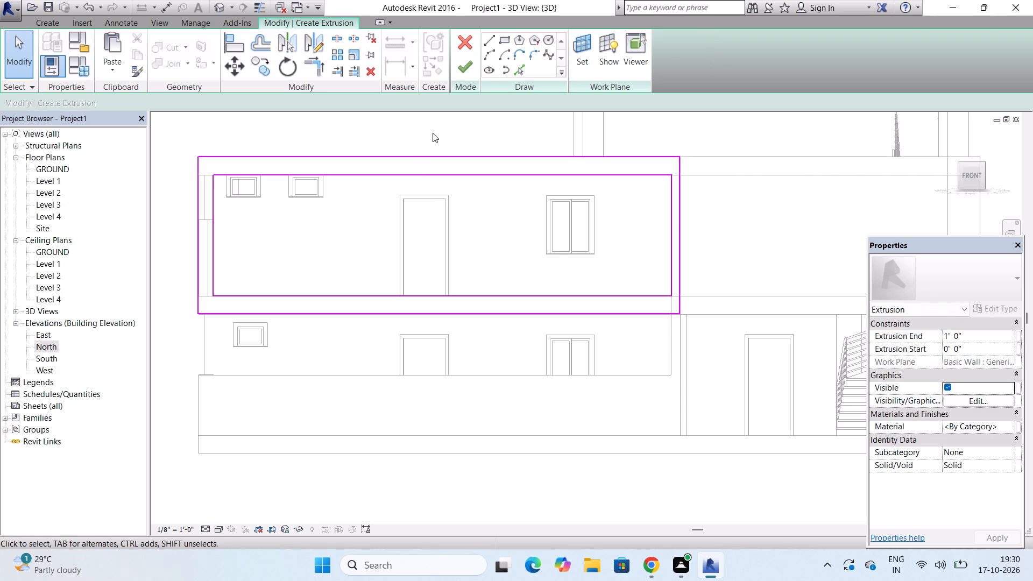
# Finish the frame's extrusion sketch and complete the in-place wall model.
pyautogui.click(465, 63)
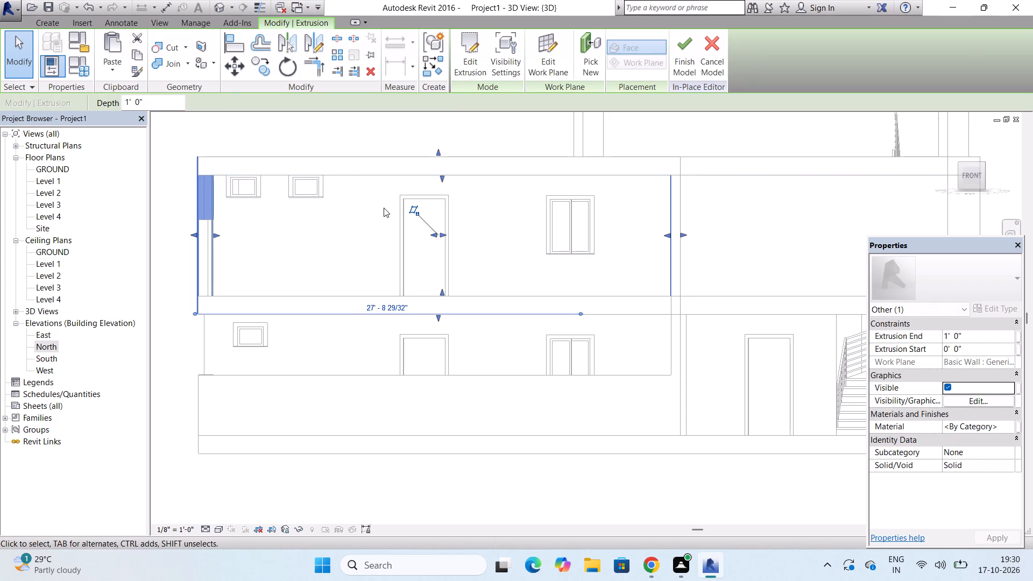
pyautogui.click(222, 8)
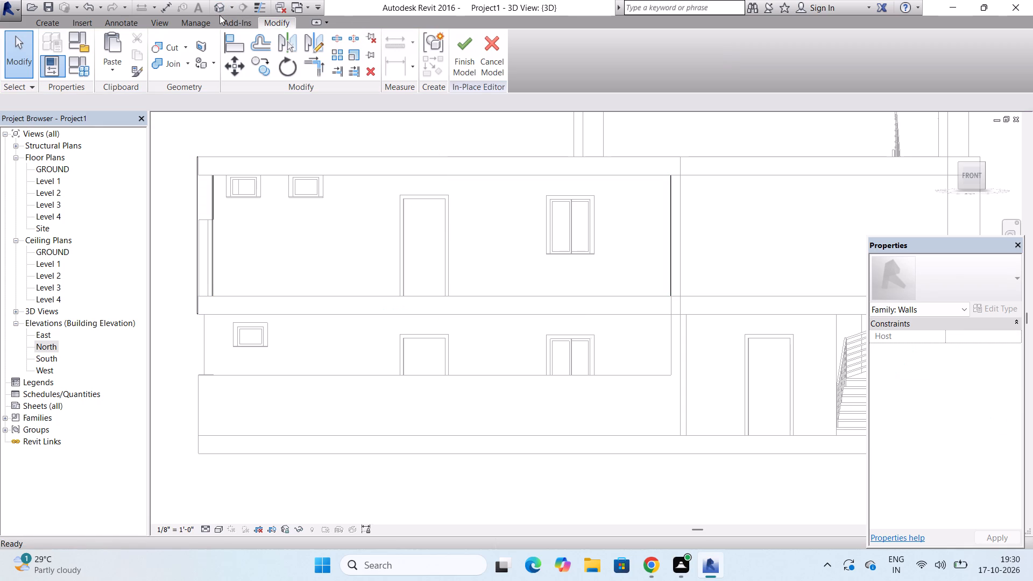
pyautogui.press('Escape')
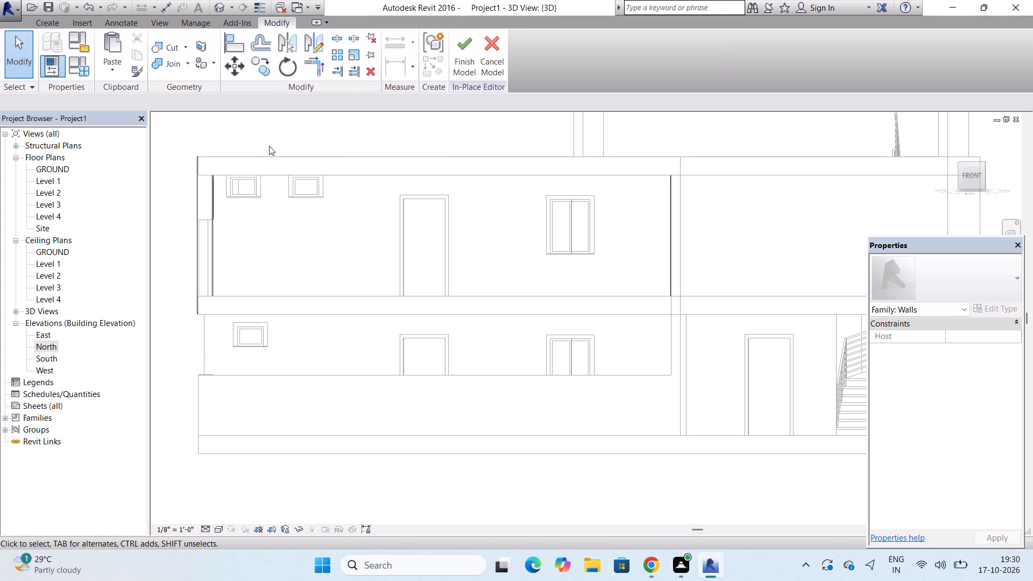
pyautogui.press('Escape')
pyautogui.press('Escape')
pyautogui.scroll(-4, 308, 240)
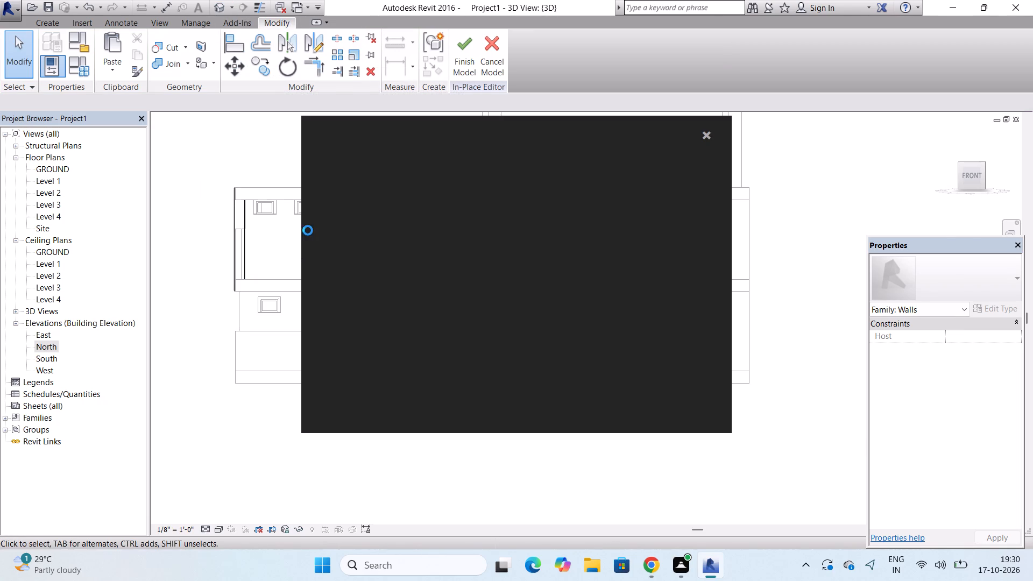
pyautogui.click(707, 133)
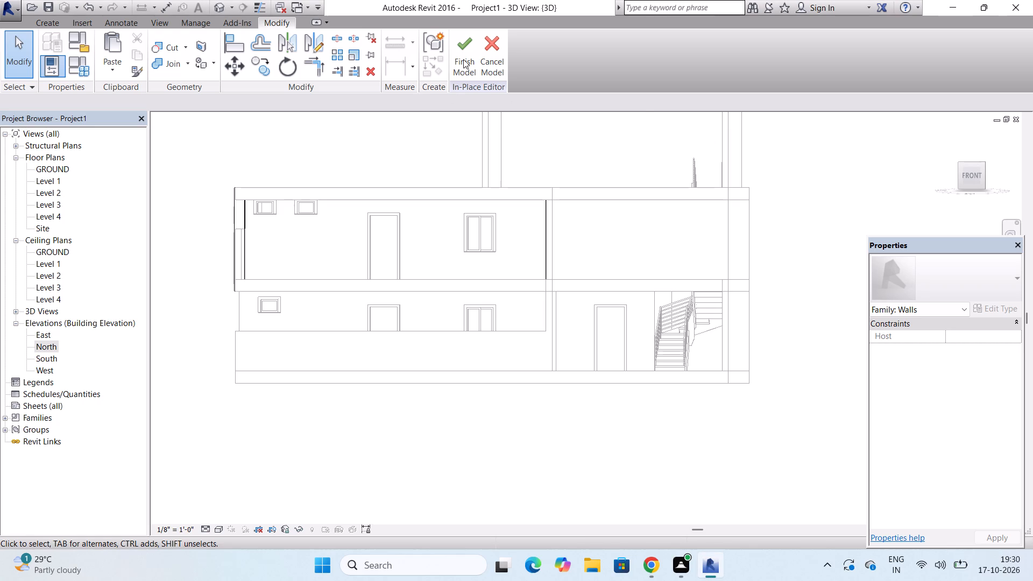
pyautogui.click(463, 59)
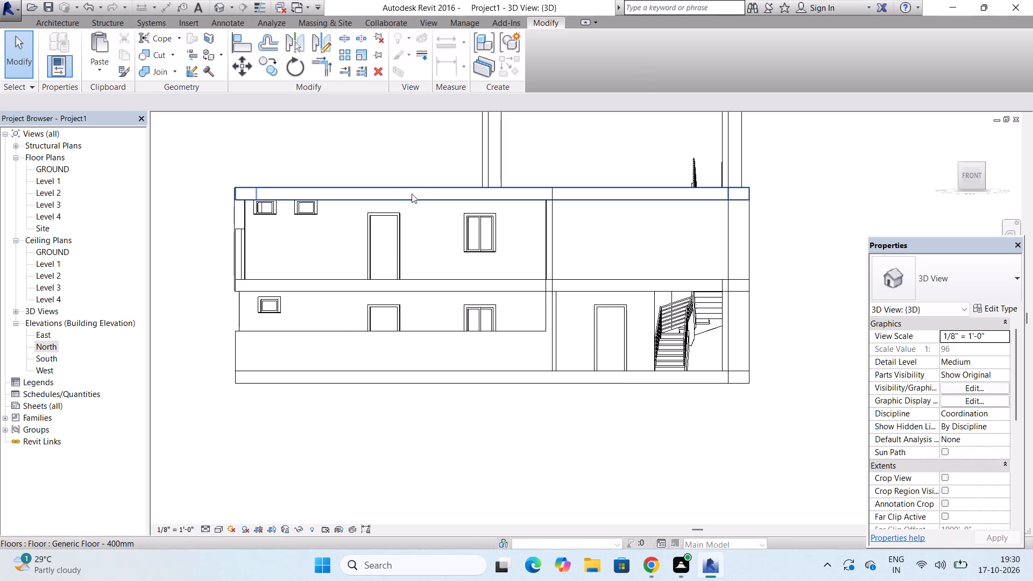
# Select the new wall frame and set the 3D view's visual style to Realistic.
pyautogui.click(249, 237)
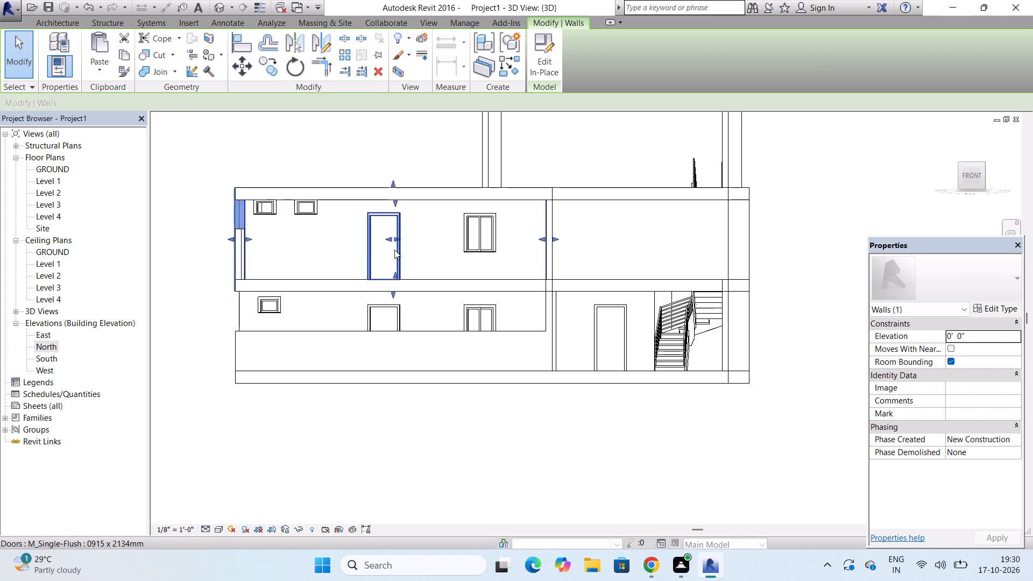
pyautogui.click(217, 530)
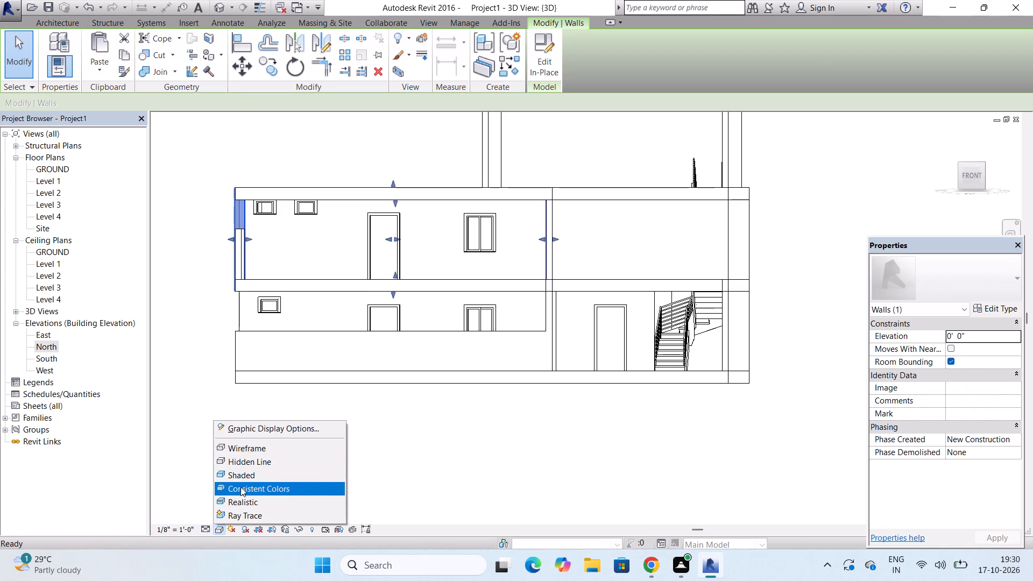
pyautogui.click(235, 499)
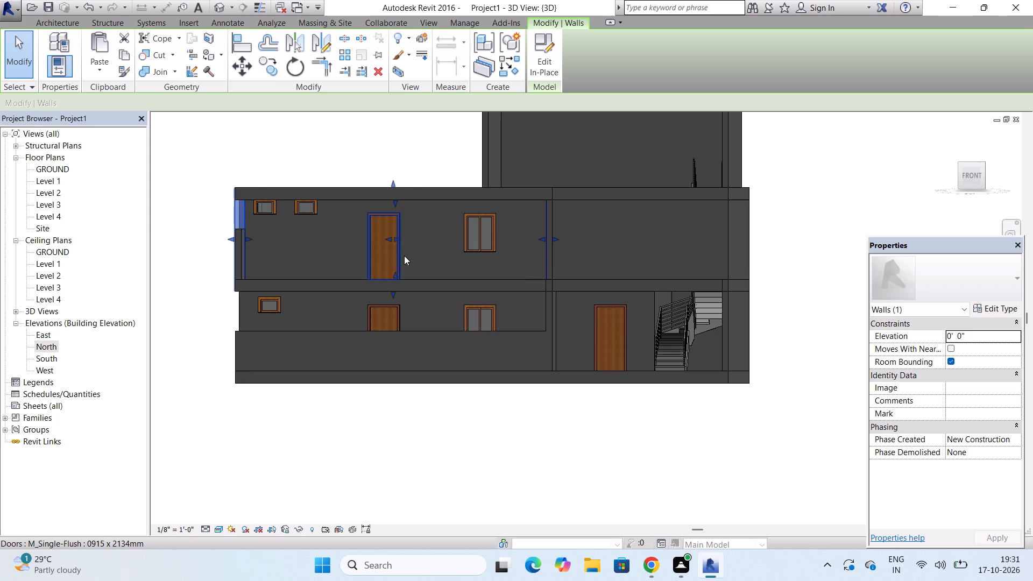
# Stretch the wall frame's front face outward beyond the front edges of the second storey's floor slabs.
pyautogui.scroll(-8, 404, 256)
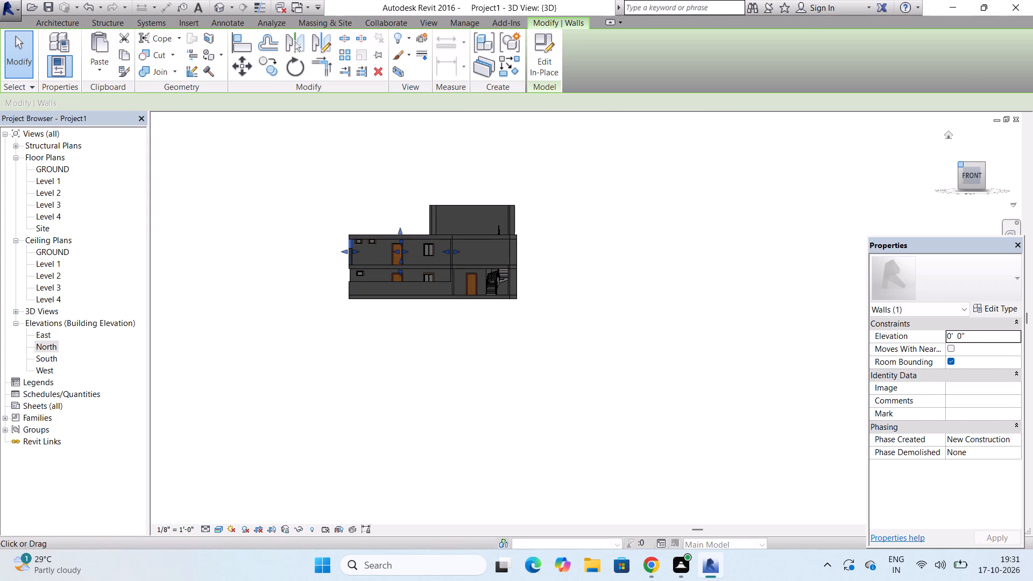
pyautogui.moveTo(963, 163); pyautogui.dragTo(844, 187)
pyautogui.scroll(5, 438, 239)
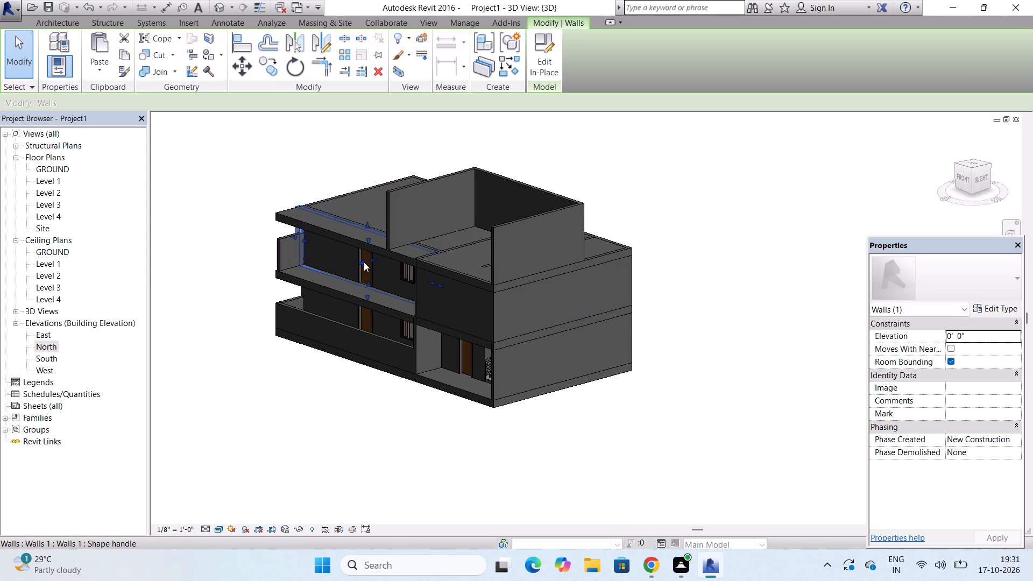
pyautogui.moveTo(364, 262); pyautogui.dragTo(348, 267)
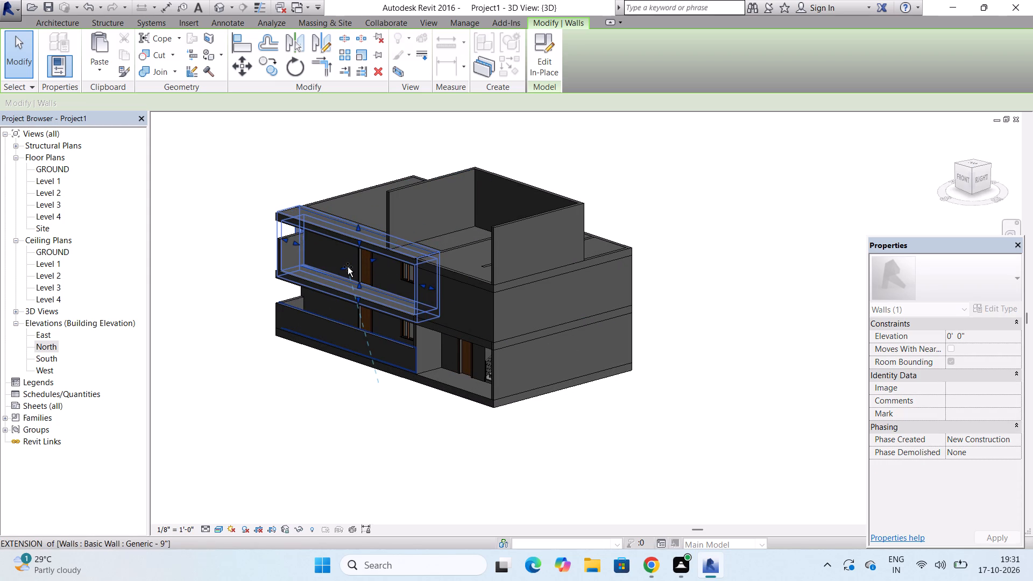
pyautogui.moveTo(348, 267); pyautogui.dragTo(338, 272)
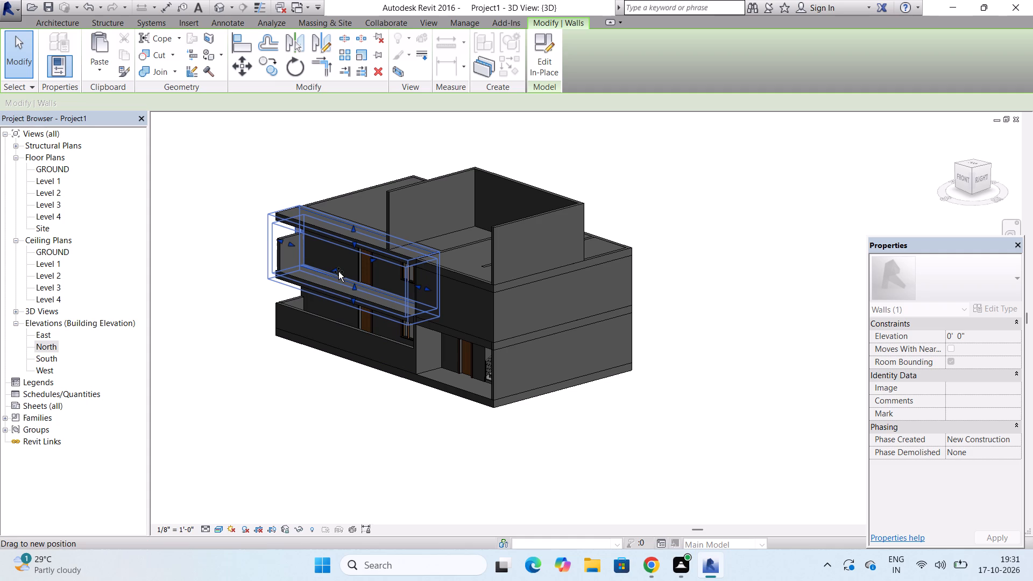
pyautogui.moveTo(338, 272); pyautogui.dragTo(331, 272)
pyautogui.scroll(4, 338, 245)
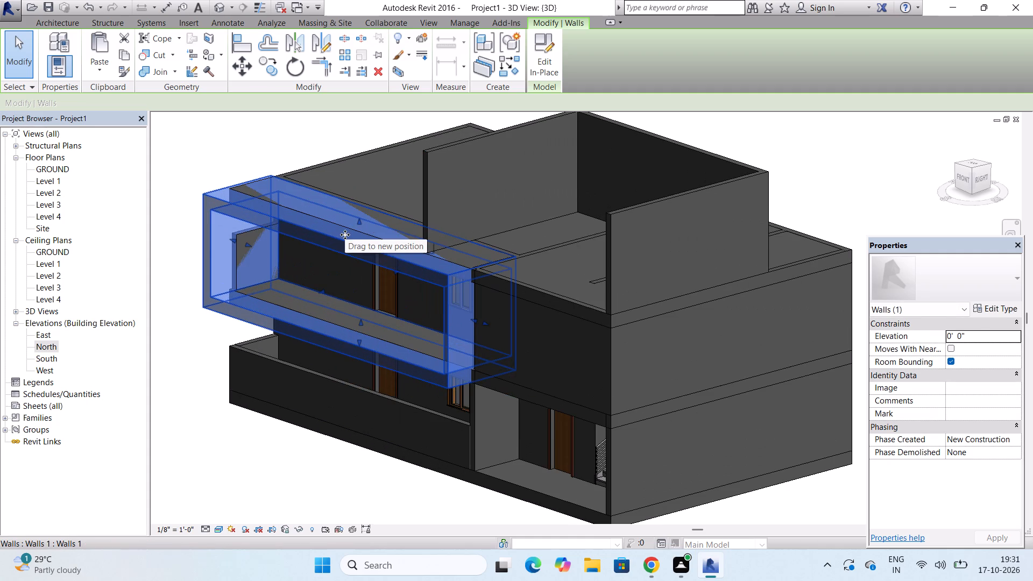
pyautogui.press('Escape')
# Pull the wall frame's back face forward to align with the building's front slab edge.
pyautogui.click(345, 249)
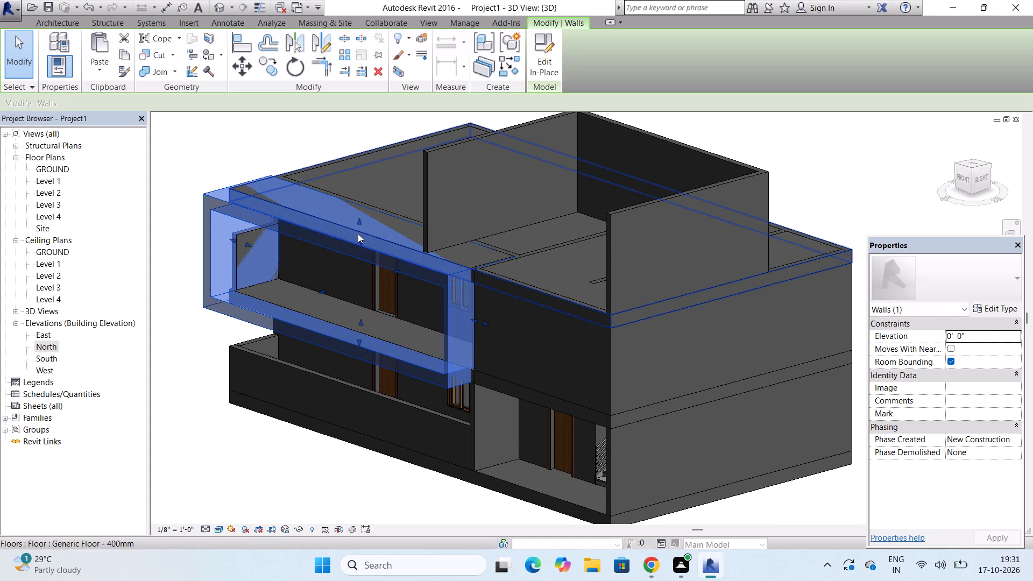
pyautogui.scroll(-3, 400, 246)
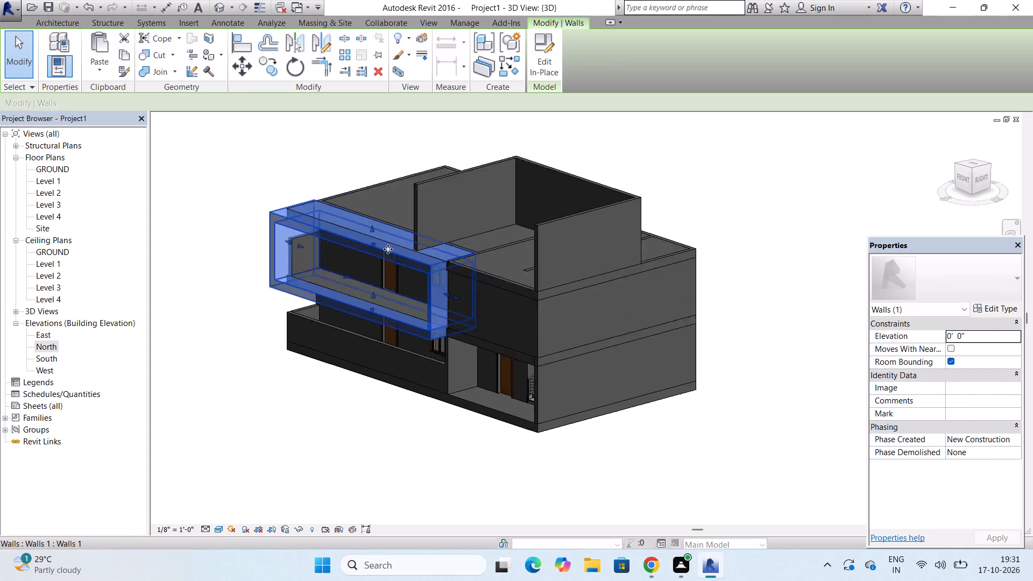
pyautogui.scroll(-3, 388, 249)
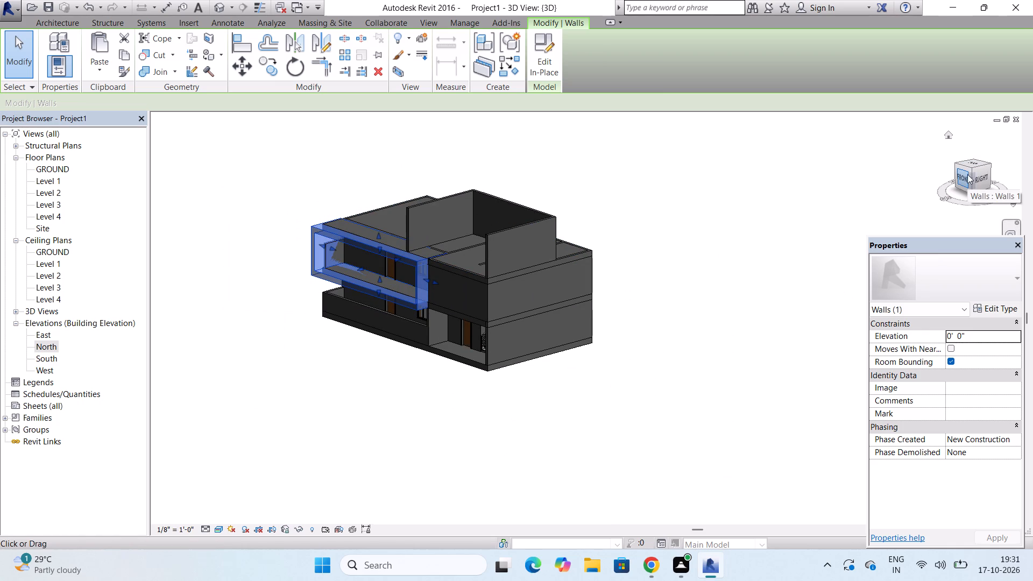
pyautogui.moveTo(975, 170); pyautogui.dragTo(904, 171)
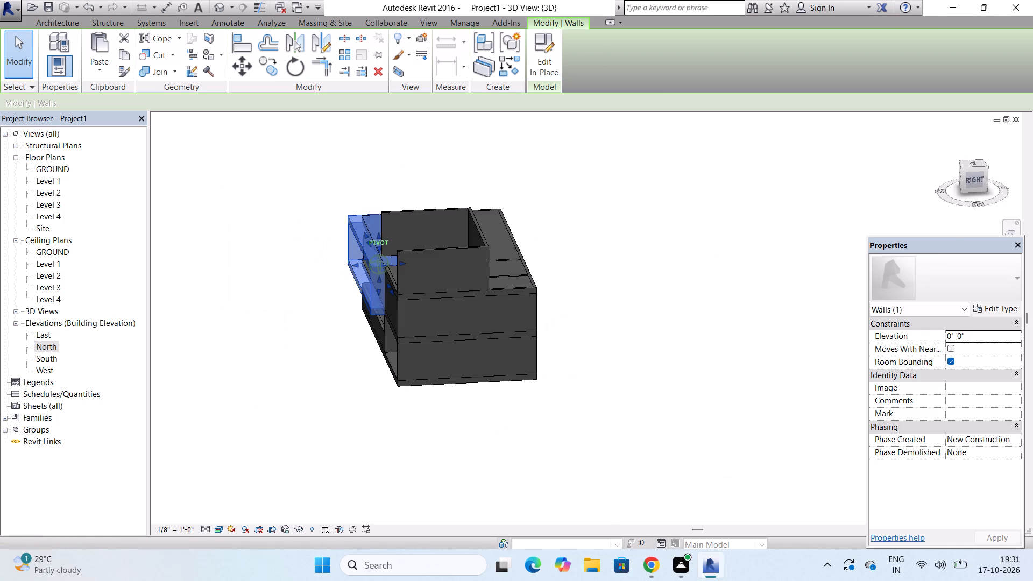
pyautogui.moveTo(904, 171); pyautogui.dragTo(863, 185)
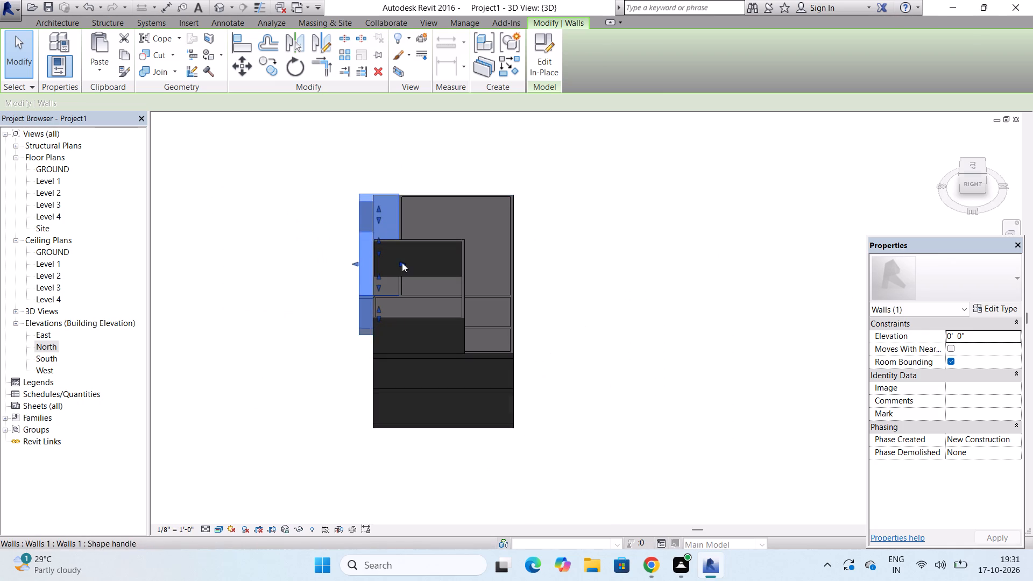
pyautogui.scroll(6, 402, 261)
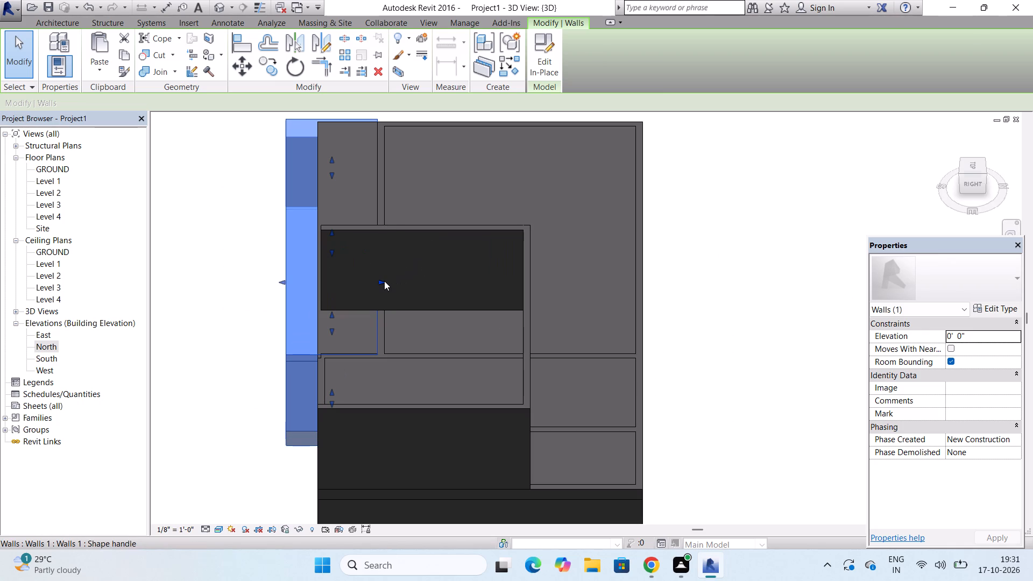
pyautogui.moveTo(379, 281); pyautogui.dragTo(350, 281)
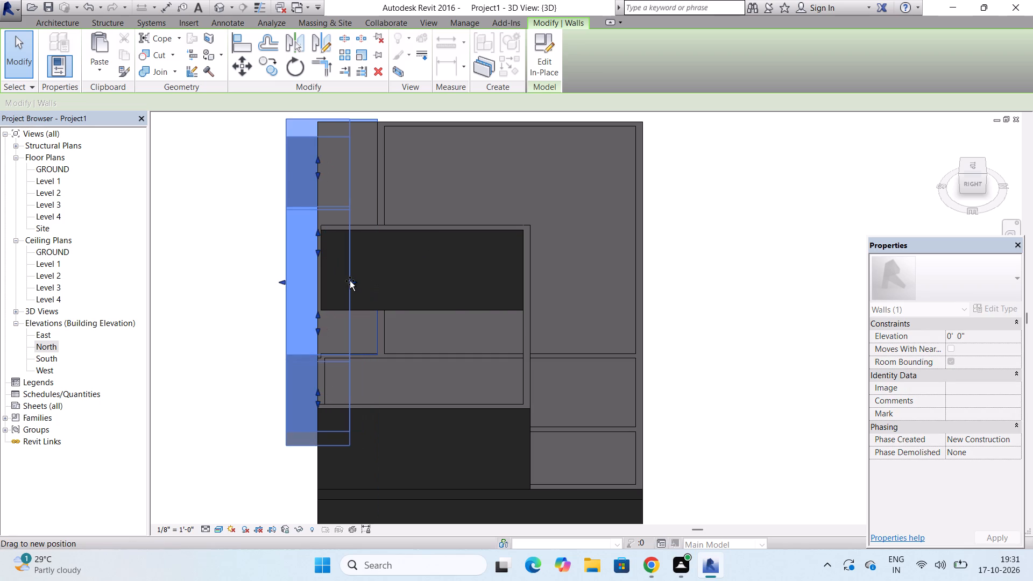
pyautogui.moveTo(350, 281); pyautogui.dragTo(318, 283)
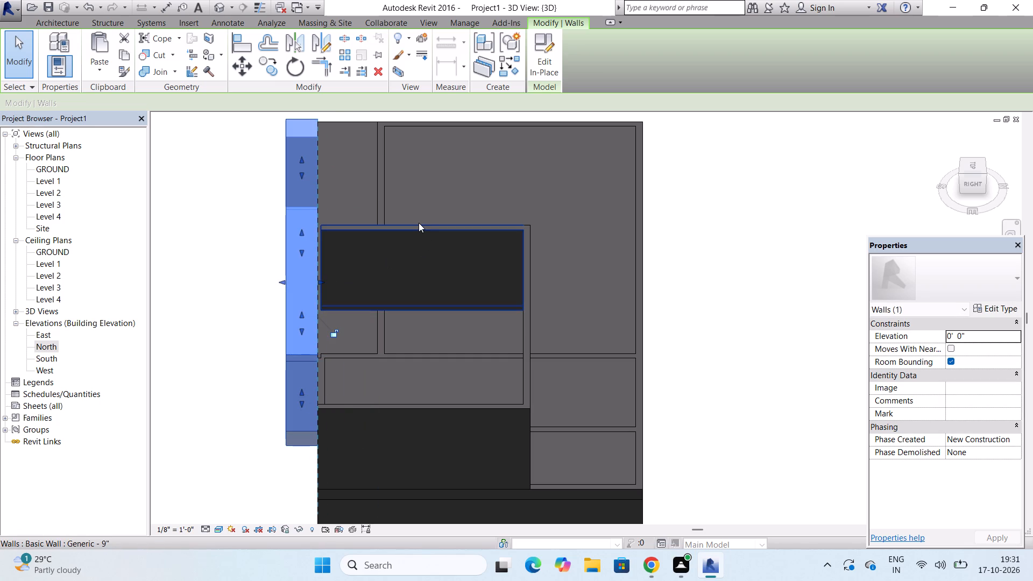
pyautogui.scroll(-3, 419, 223)
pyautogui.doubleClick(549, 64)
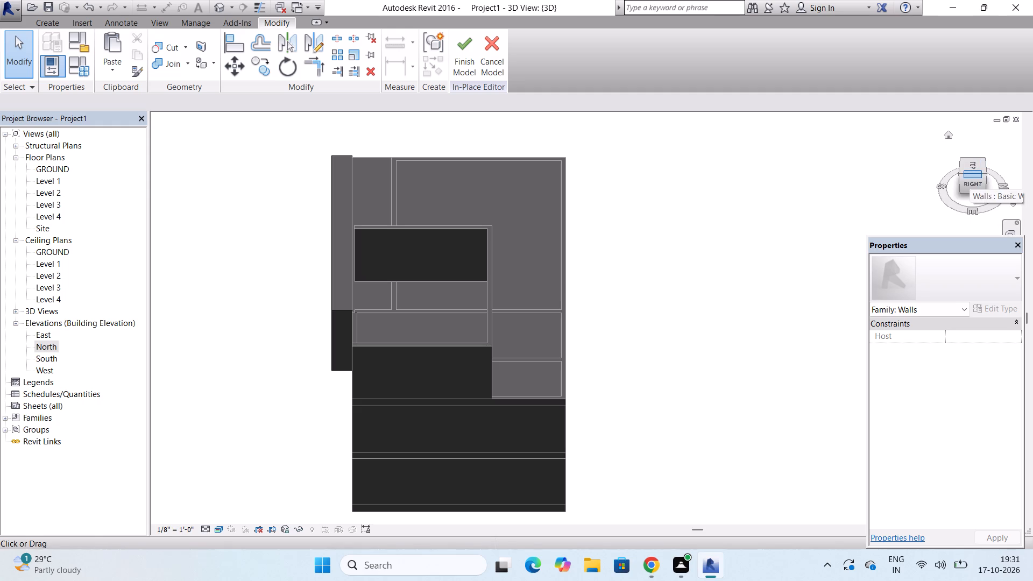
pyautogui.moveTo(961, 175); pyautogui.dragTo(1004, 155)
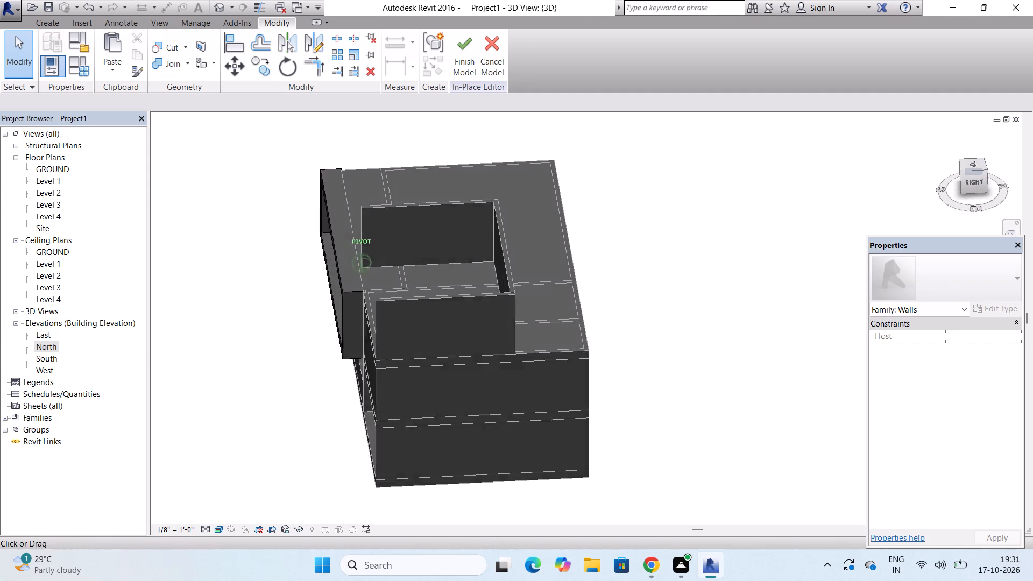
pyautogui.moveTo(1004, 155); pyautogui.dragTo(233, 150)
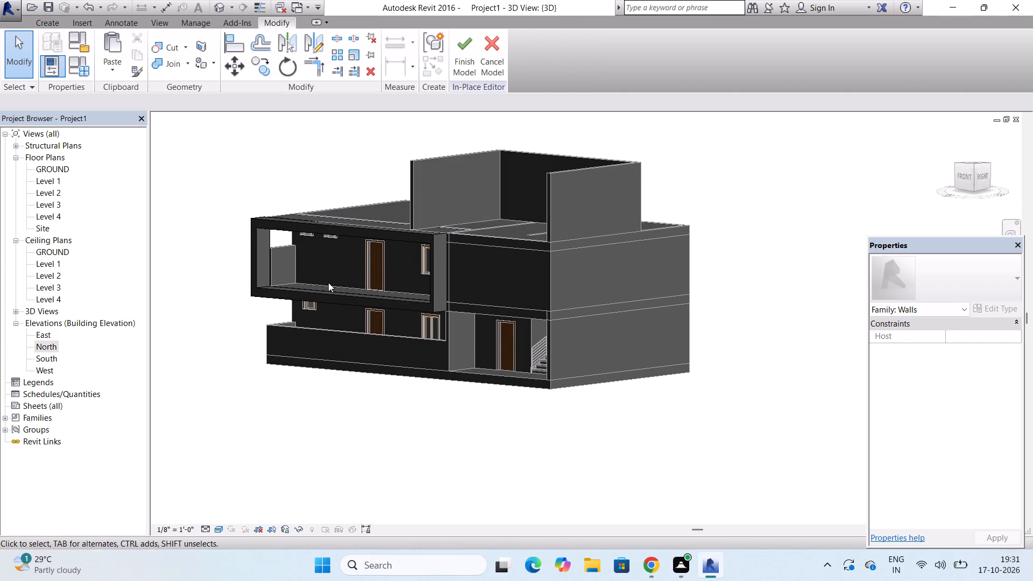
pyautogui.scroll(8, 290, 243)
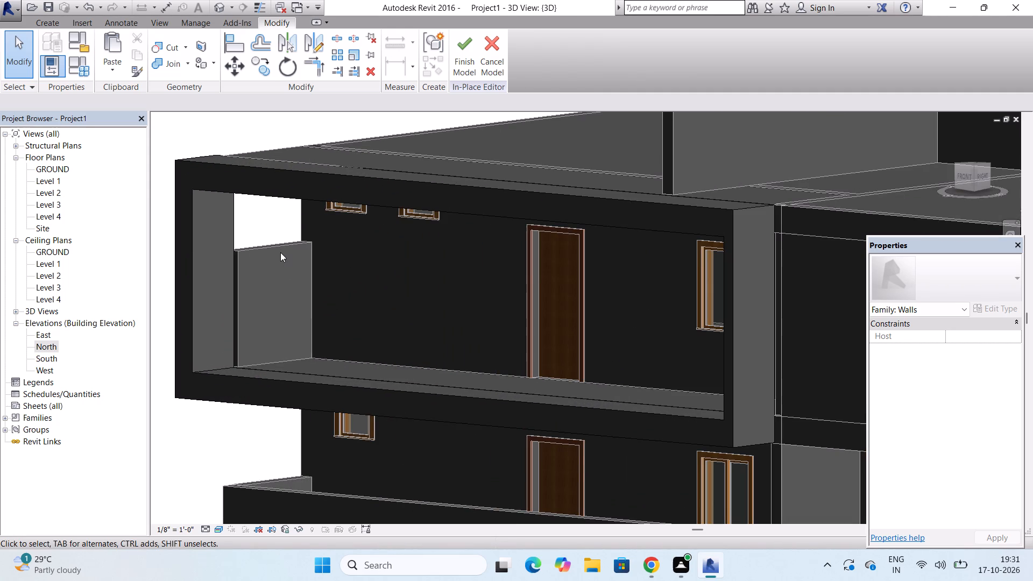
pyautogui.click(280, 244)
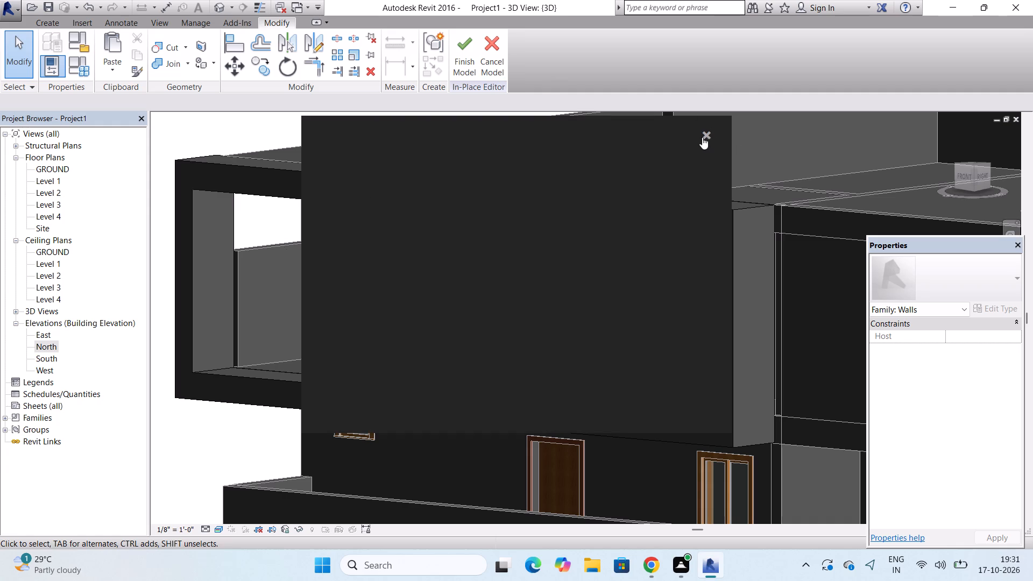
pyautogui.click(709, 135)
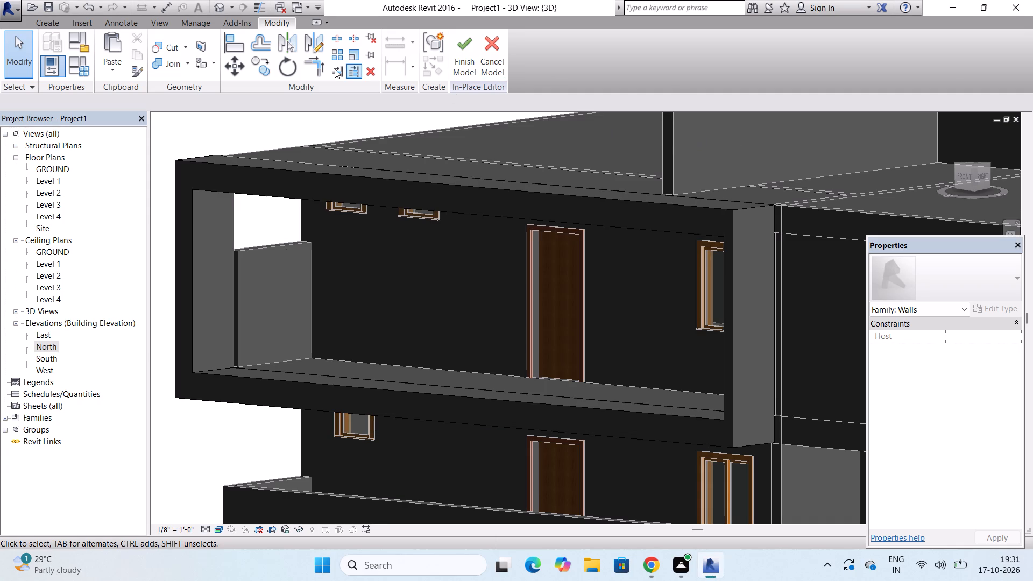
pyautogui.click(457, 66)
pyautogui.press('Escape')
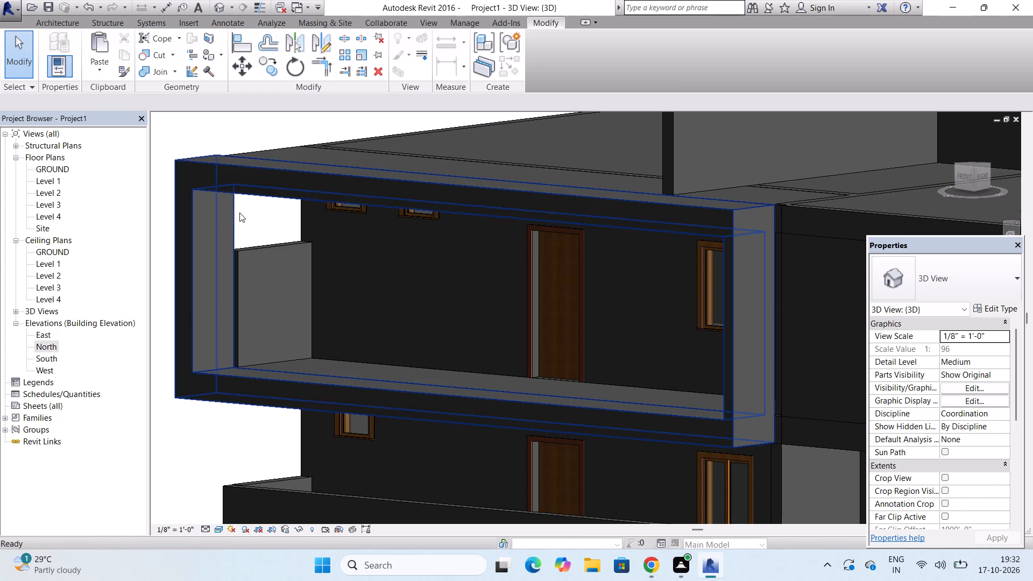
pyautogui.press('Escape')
# Stretch the low end wall behind the frame upward to about 9' 3" high, closing the gap beneath the frame's top member.
pyautogui.click(252, 244)
pyautogui.scroll(3, 268, 242)
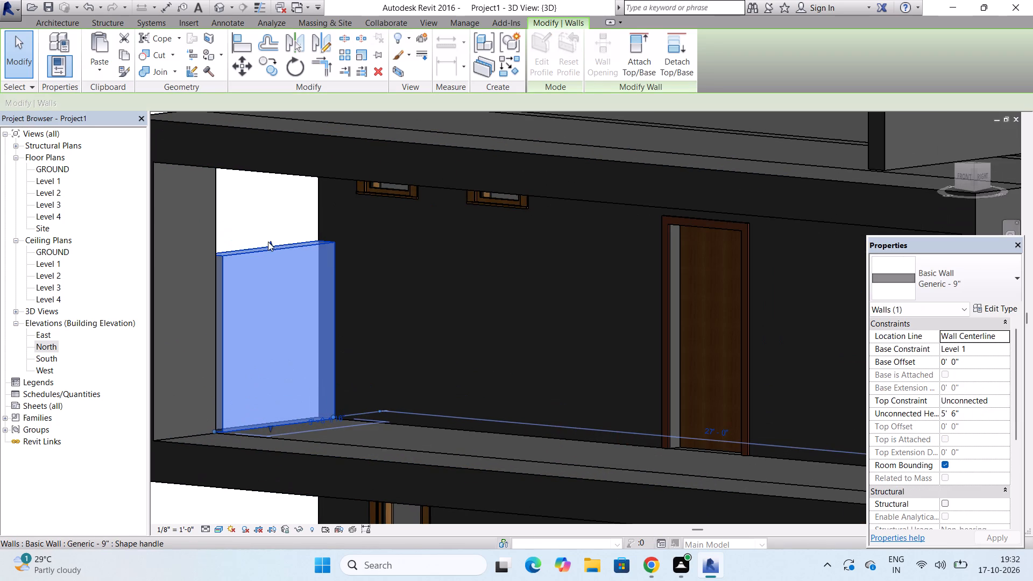
pyautogui.moveTo(271, 243); pyautogui.dragTo(260, 172)
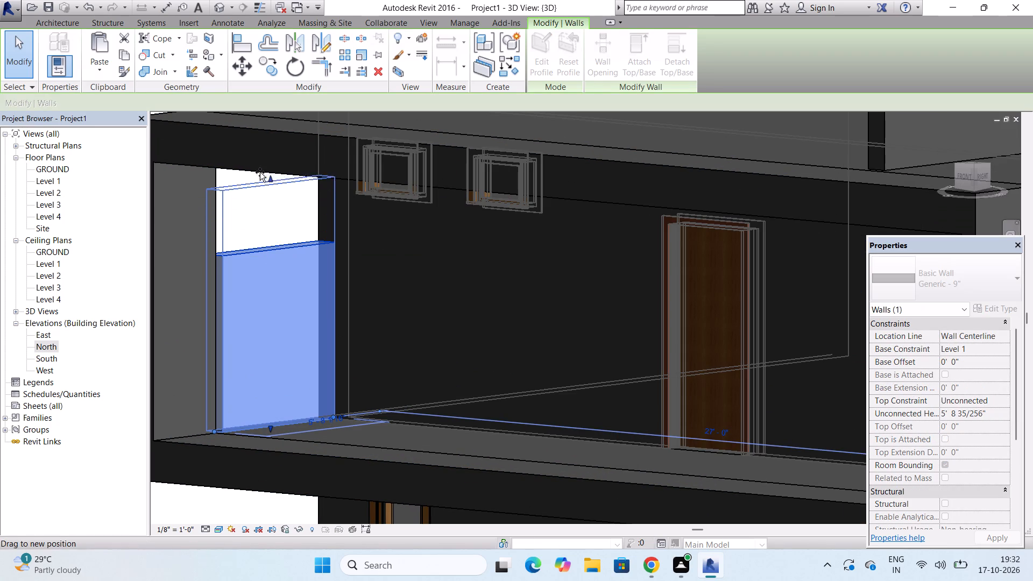
pyautogui.moveTo(260, 172); pyautogui.dragTo(246, 126)
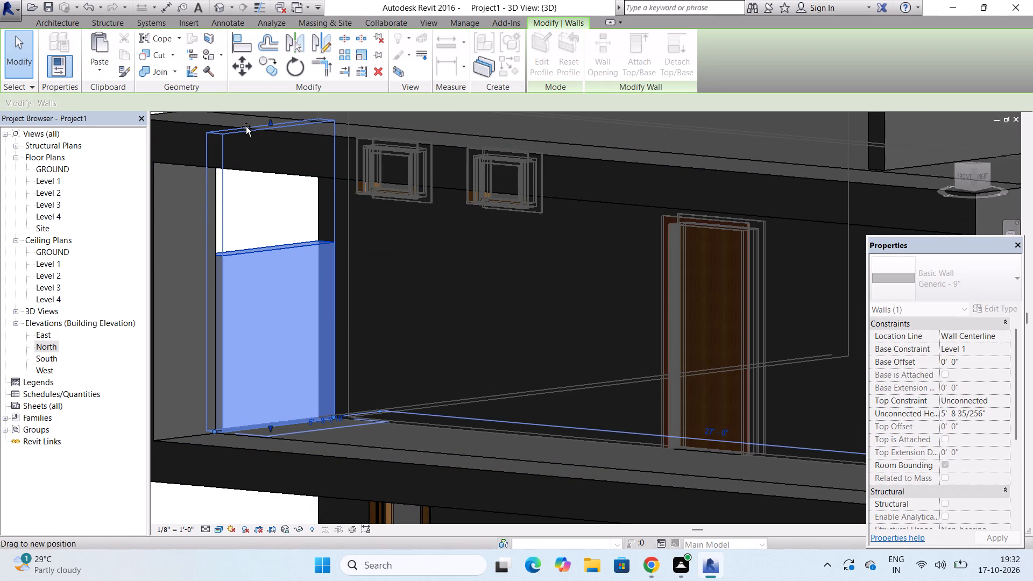
pyautogui.moveTo(246, 126); pyautogui.dragTo(246, 127)
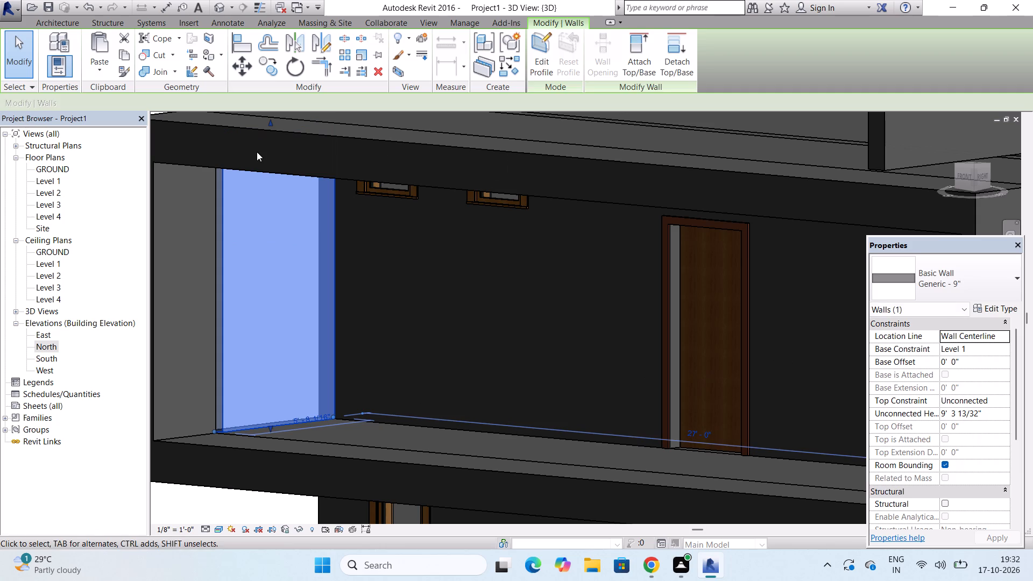
pyautogui.press('Escape')
pyautogui.press('Escape')
pyautogui.press('Escape')
# Open the in-place wall frame's extrusion sketch for editing and face it in the front view.
pyautogui.scroll(-10, 269, 166)
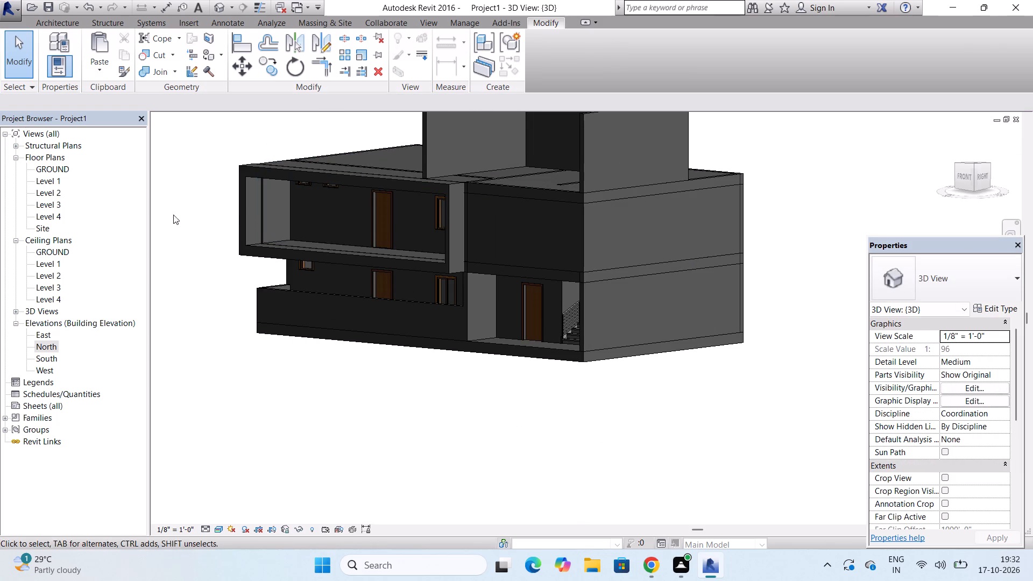
pyautogui.doubleClick(276, 173)
pyautogui.click(276, 173)
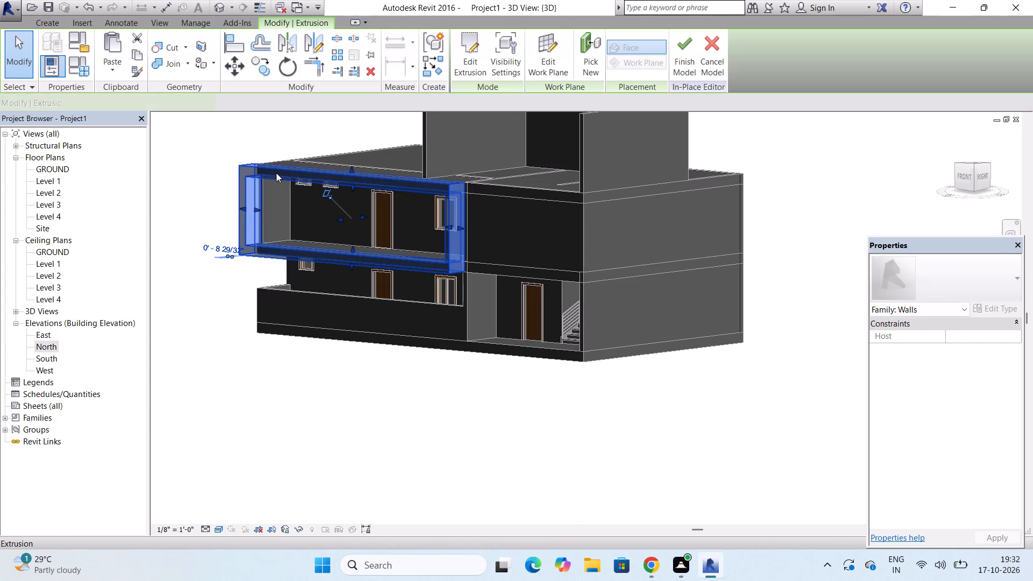
pyautogui.click(477, 65)
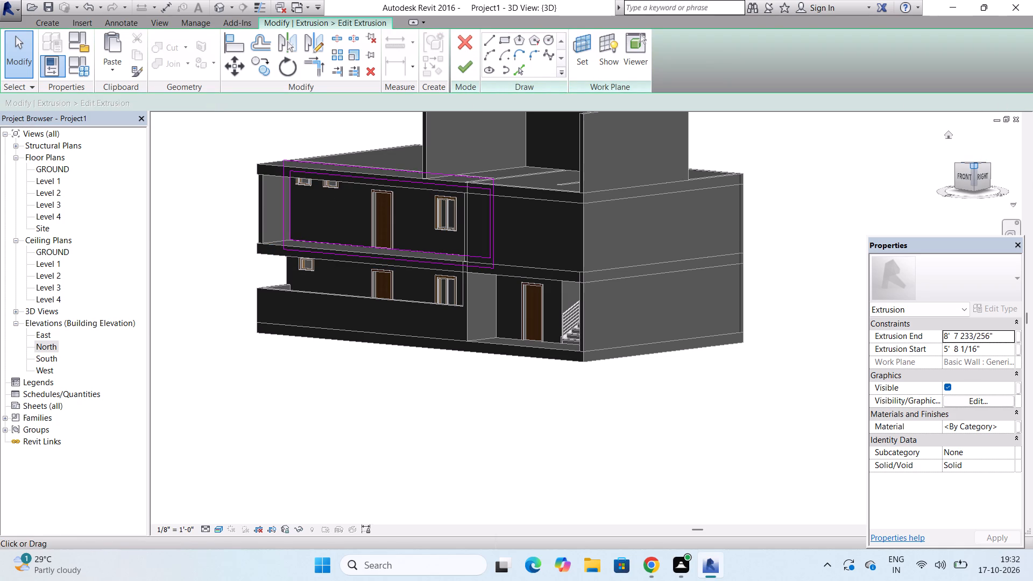
pyautogui.moveTo(977, 166); pyautogui.dragTo(203, 158)
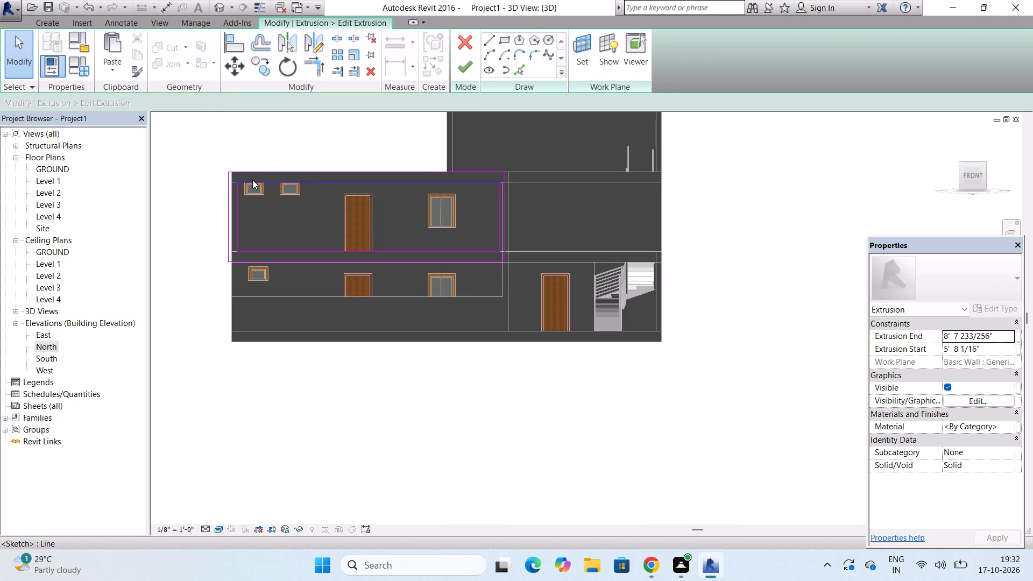
# Draw a start-end-radius arc rounding the outer upper-left corner of the frame sketch, between its outer side and top lines.
pyautogui.scroll(11, 218, 175)
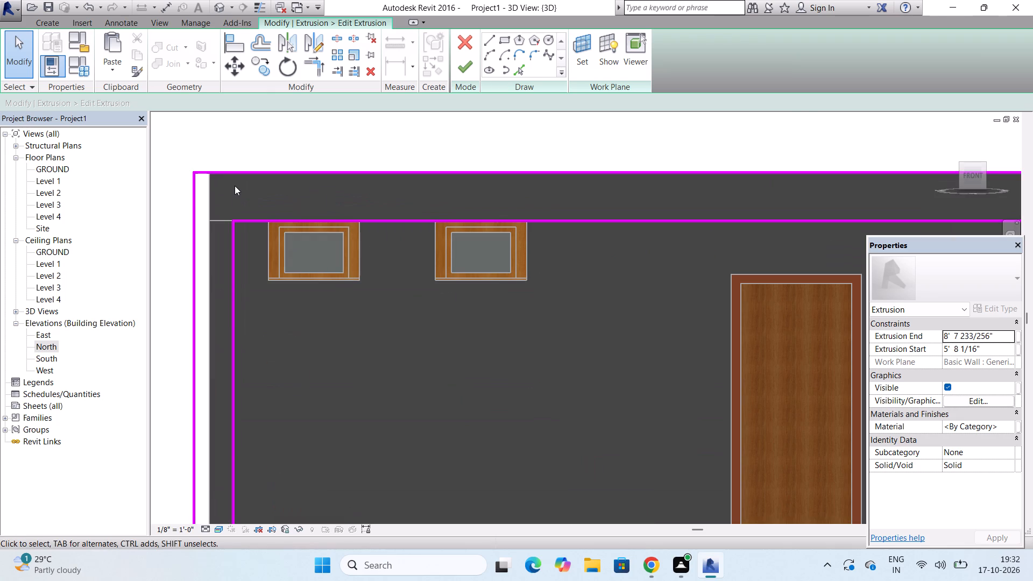
pyautogui.click(491, 57)
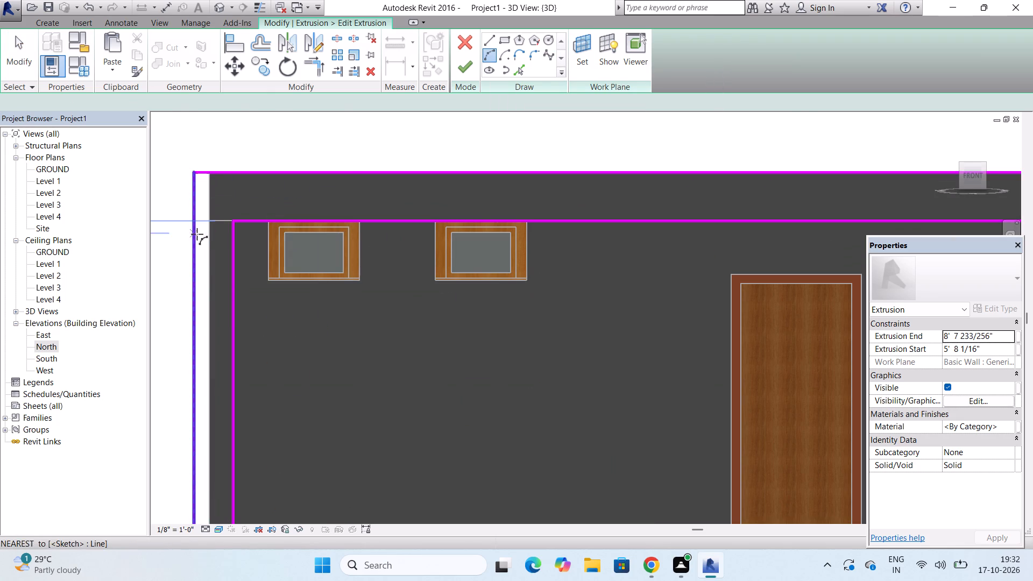
pyautogui.click(196, 237)
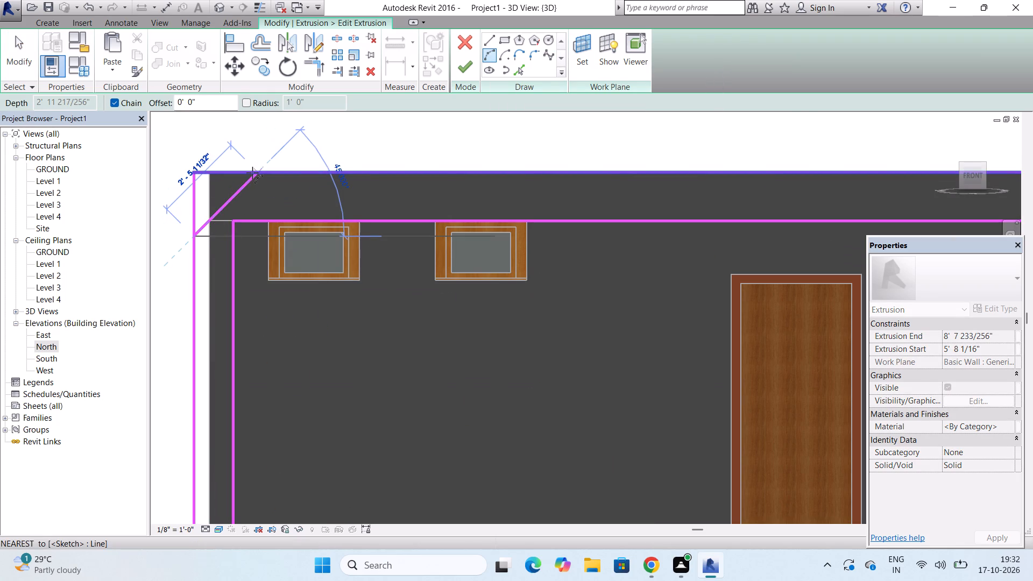
pyautogui.click(270, 175)
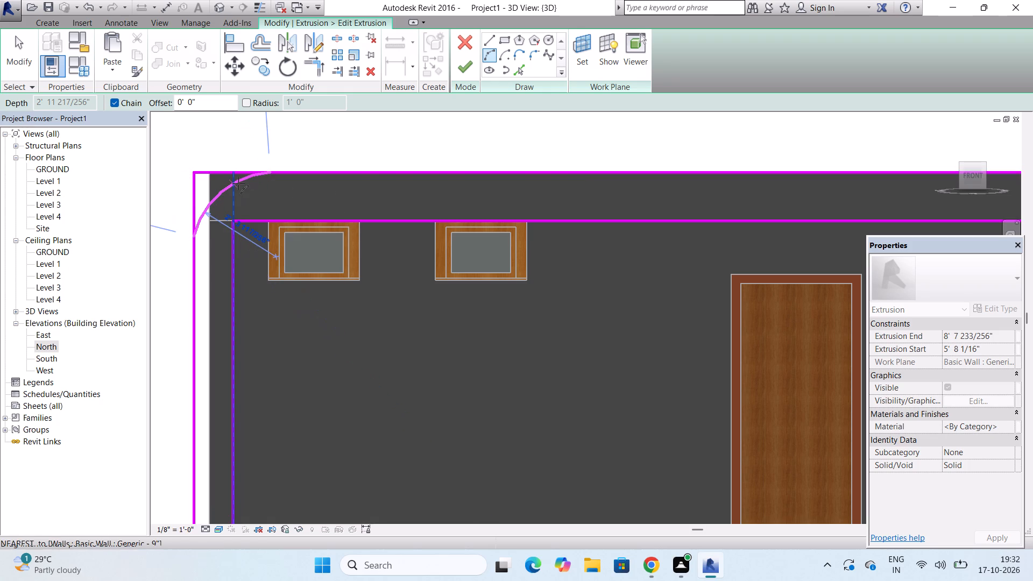
pyautogui.click(238, 183)
pyautogui.press('Escape')
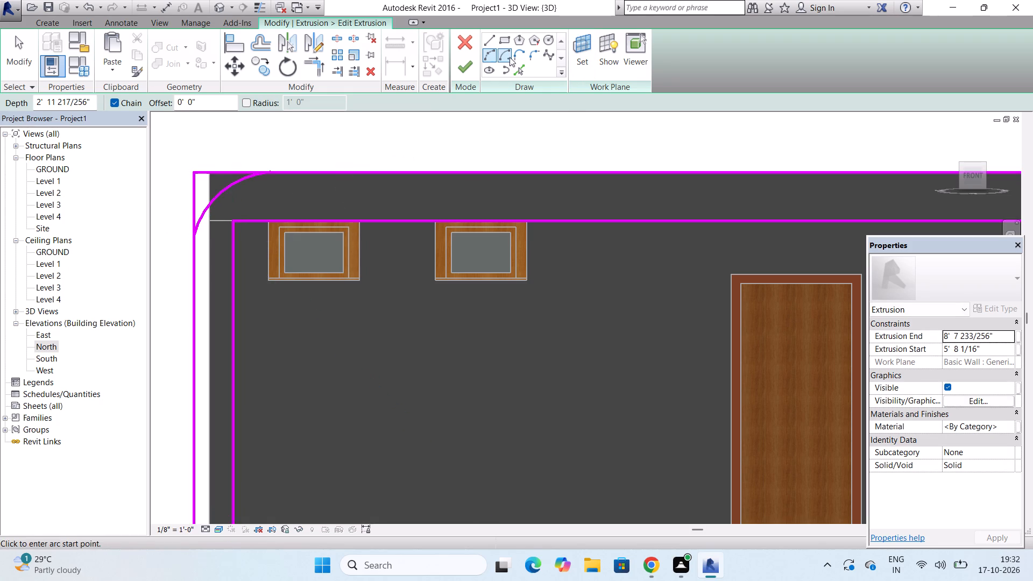
# Draw a start-end-radius arc rounding the inner upper-left corner of the frame sketch, between its inner side and top lines.
pyautogui.click(492, 58)
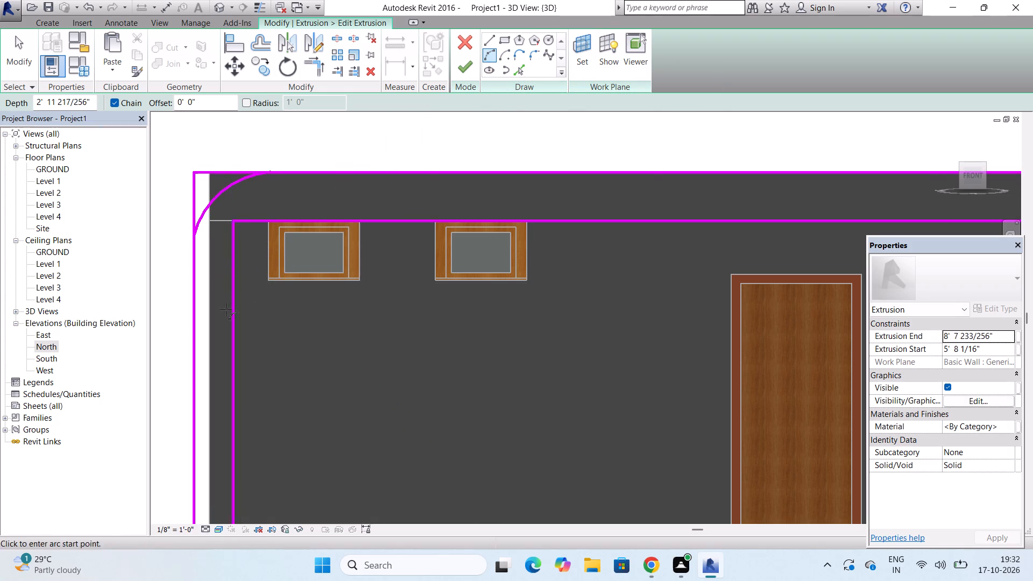
pyautogui.click(230, 301)
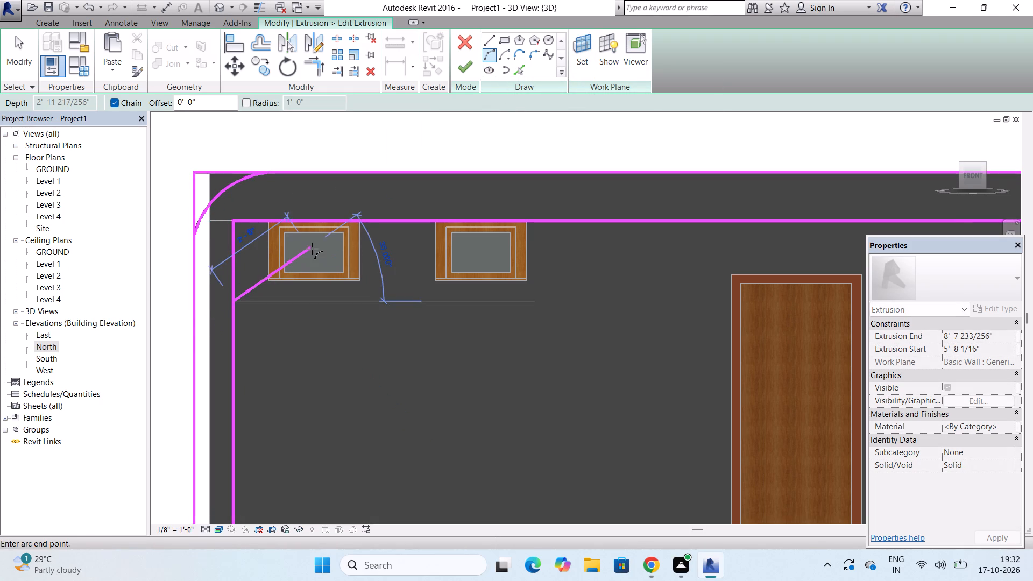
pyautogui.click(316, 220)
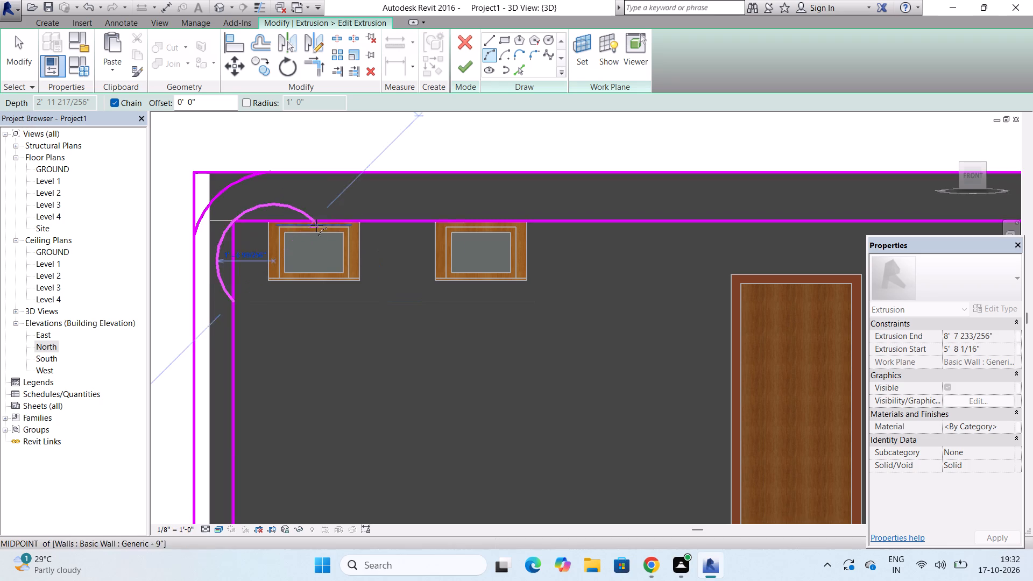
pyautogui.click(262, 240)
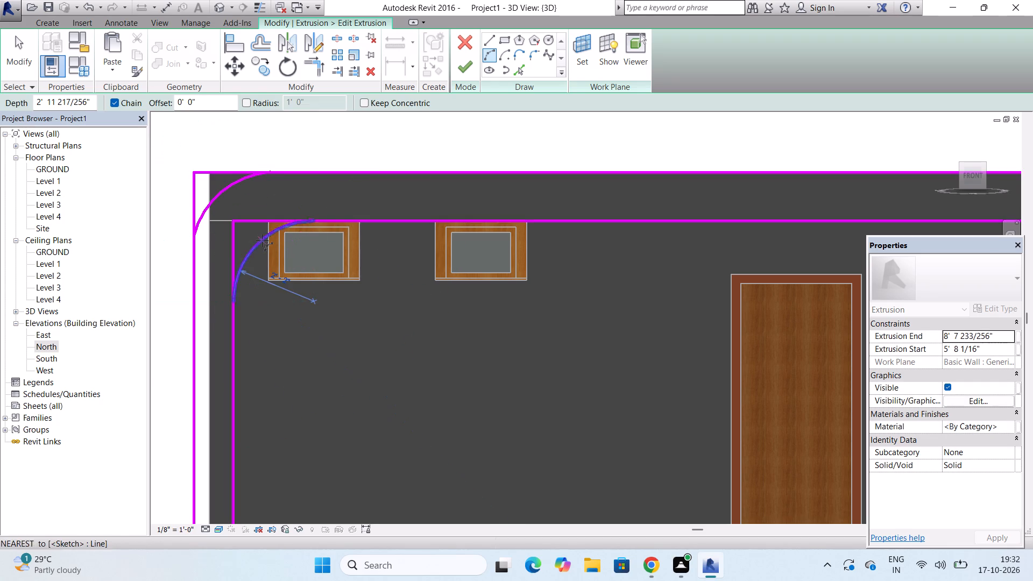
pyautogui.scroll(-8, 294, 202)
pyautogui.press('Escape')
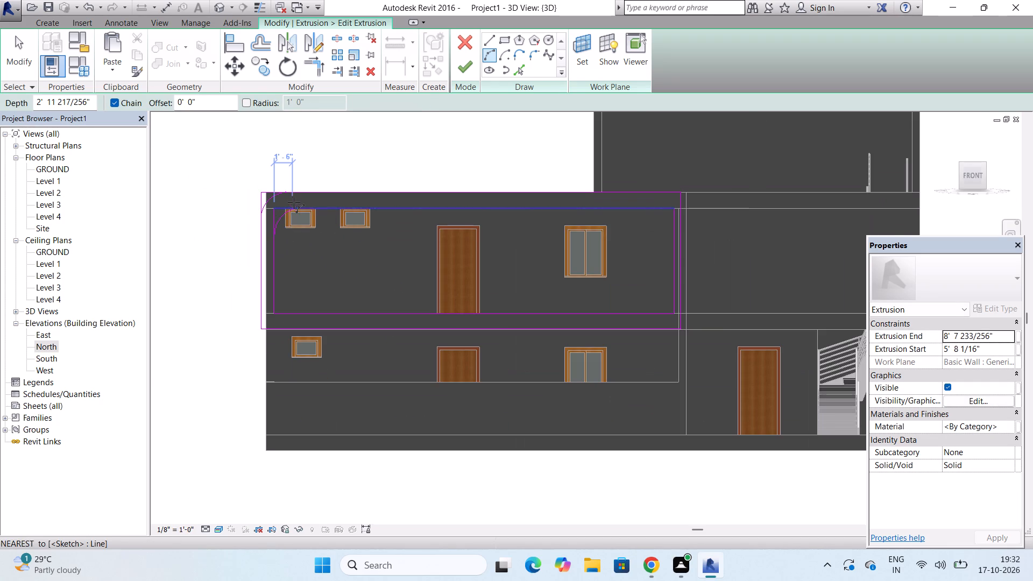
pyautogui.scroll(7, 263, 211)
pyautogui.press('Escape')
pyautogui.press('Escape')
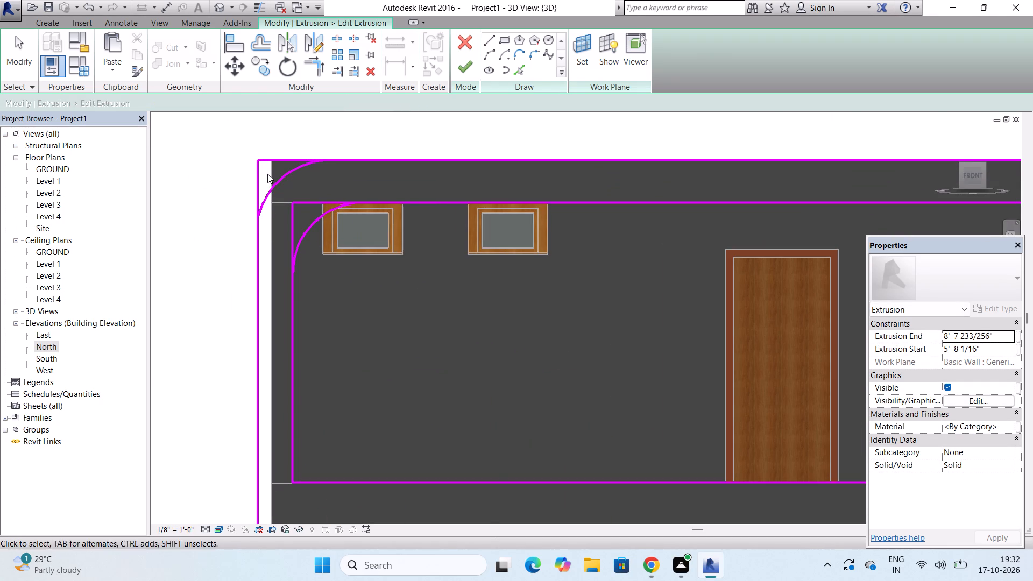
# Shorten the sketch's outer left line to about 9' 6" and its outer top line so both end at the outer corner arc.
pyautogui.click(254, 169)
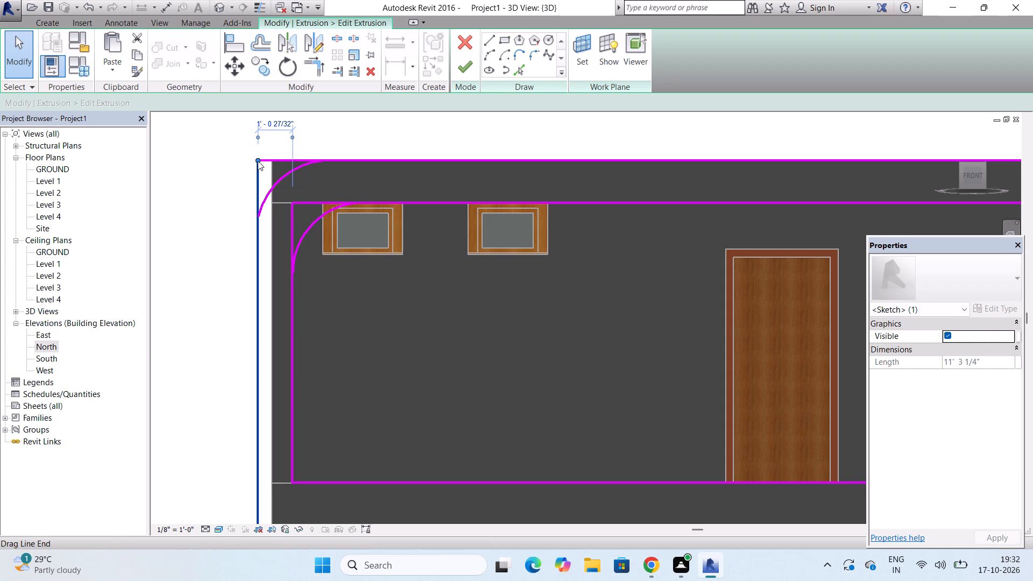
pyautogui.moveTo(258, 161); pyautogui.dragTo(258, 218)
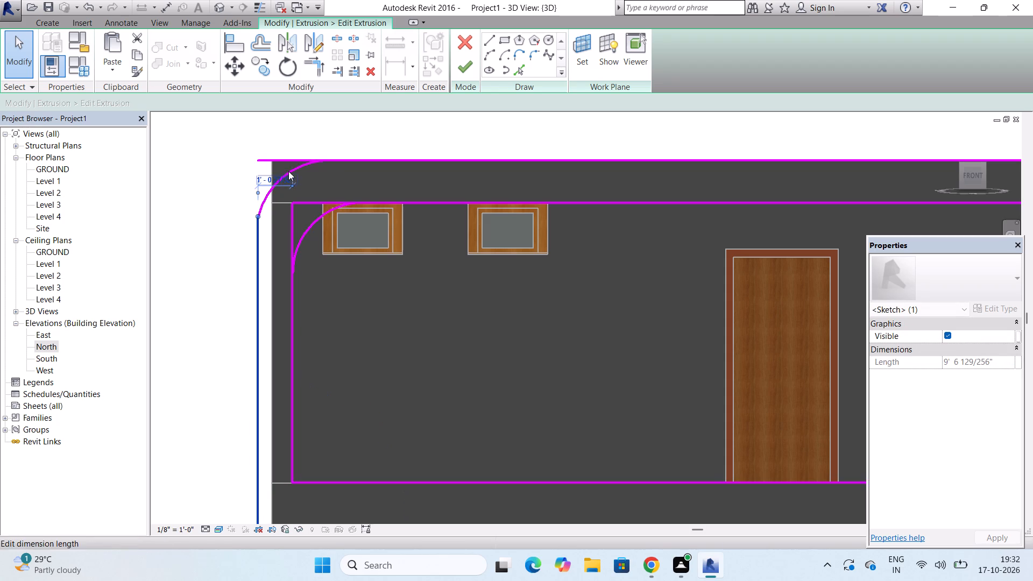
pyautogui.click(288, 157)
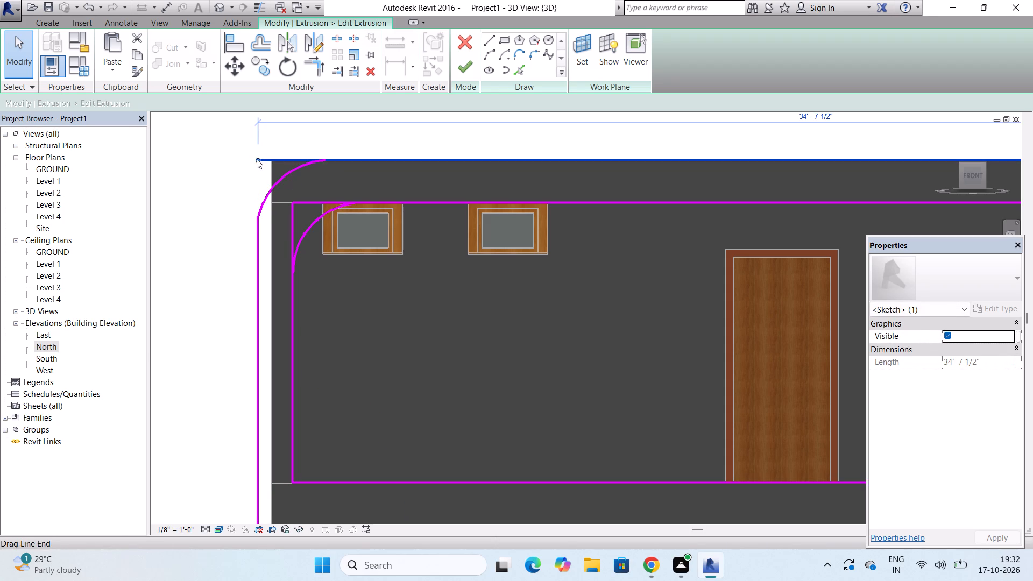
pyautogui.moveTo(257, 159); pyautogui.dragTo(330, 161)
pyautogui.press('Escape')
pyautogui.press('Escape')
pyautogui.scroll(-7, 300, 132)
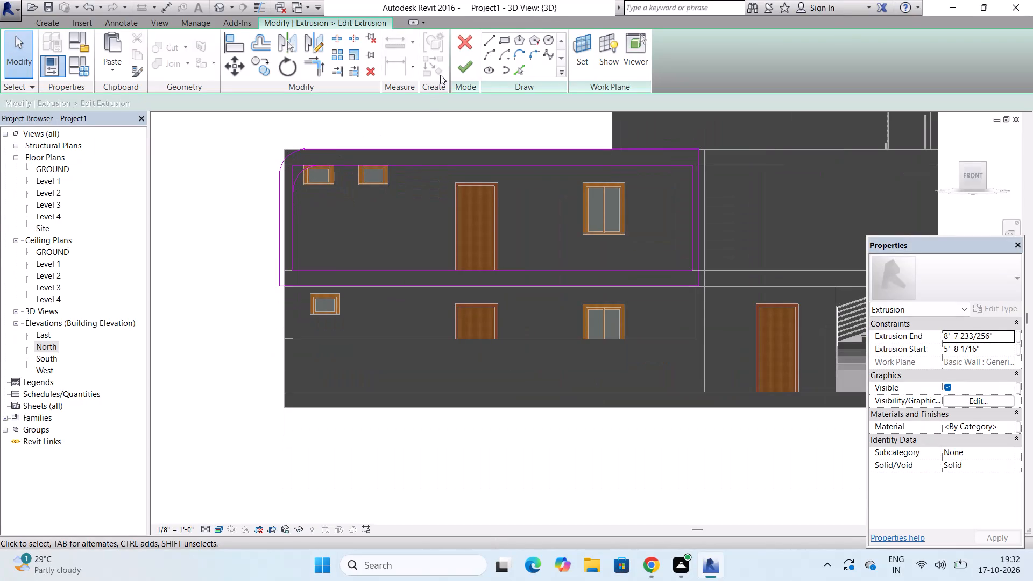
# Draw a start-end-radius arc rounding the outer lower-left corner of the frame sketch, between its outer side and bottom lines.
pyautogui.click(489, 51)
pyautogui.scroll(6, 285, 275)
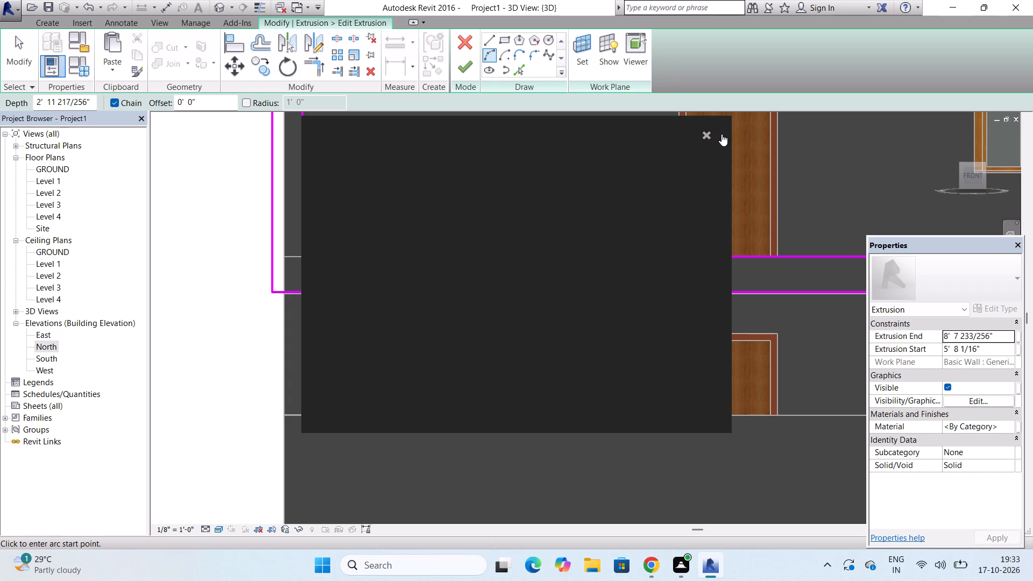
pyautogui.click(706, 129)
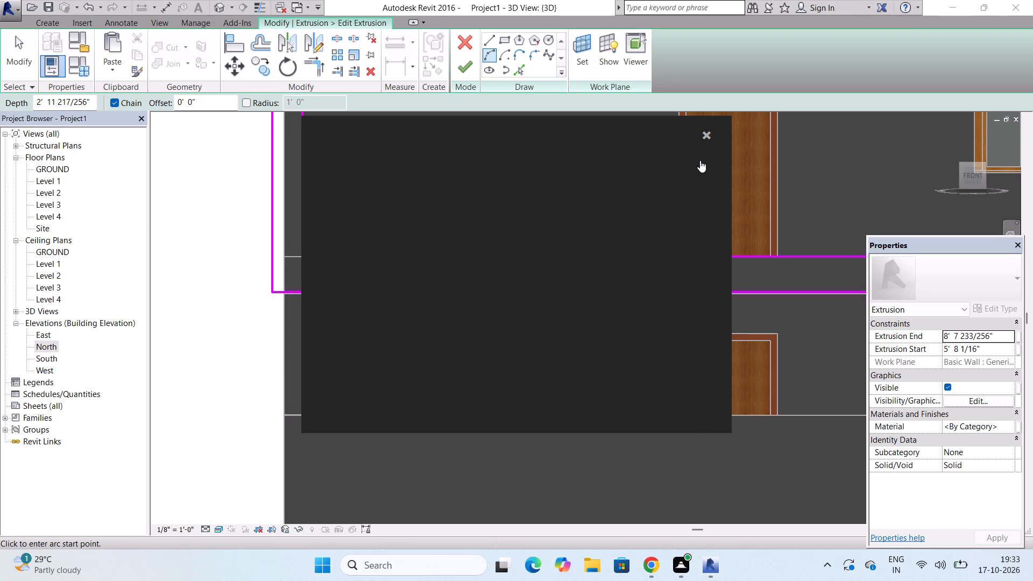
pyautogui.scroll(3, 272, 273)
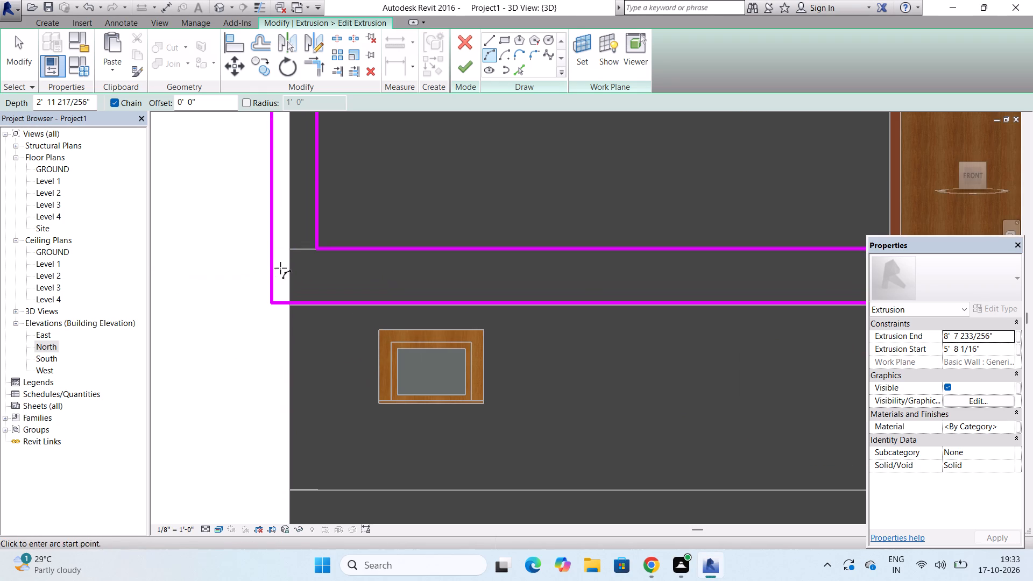
pyautogui.click(269, 245)
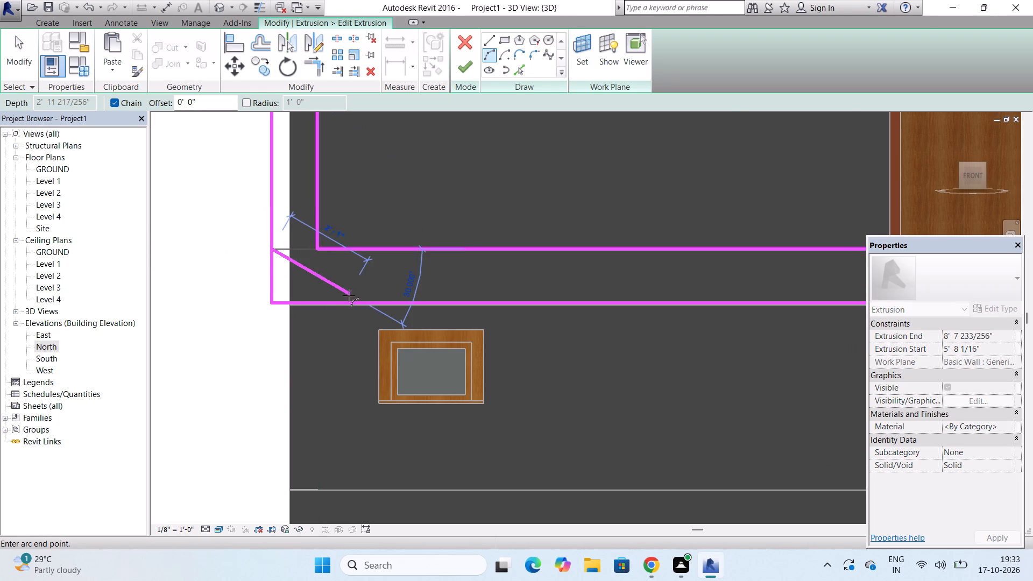
pyautogui.click(364, 302)
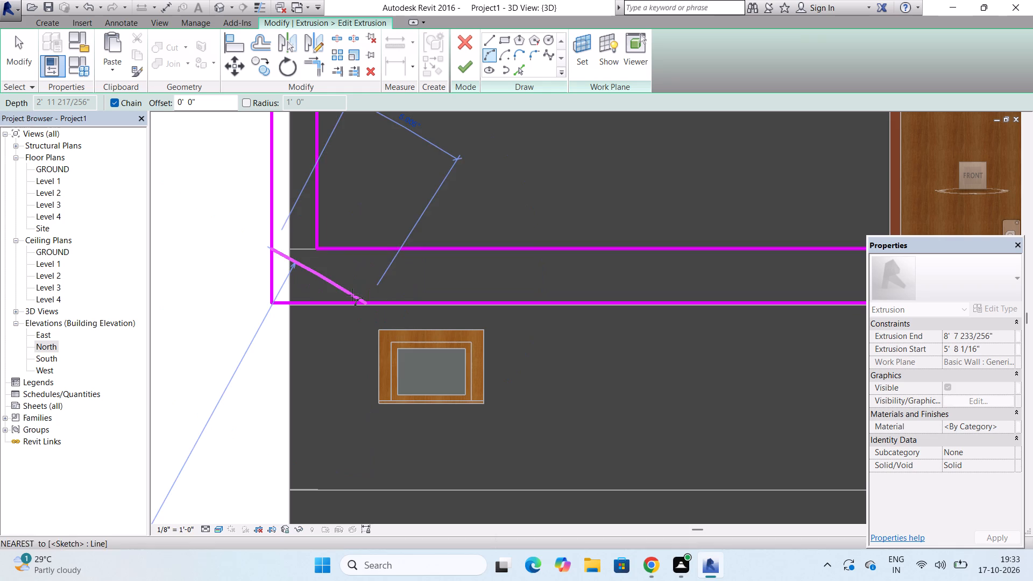
pyautogui.click(303, 280)
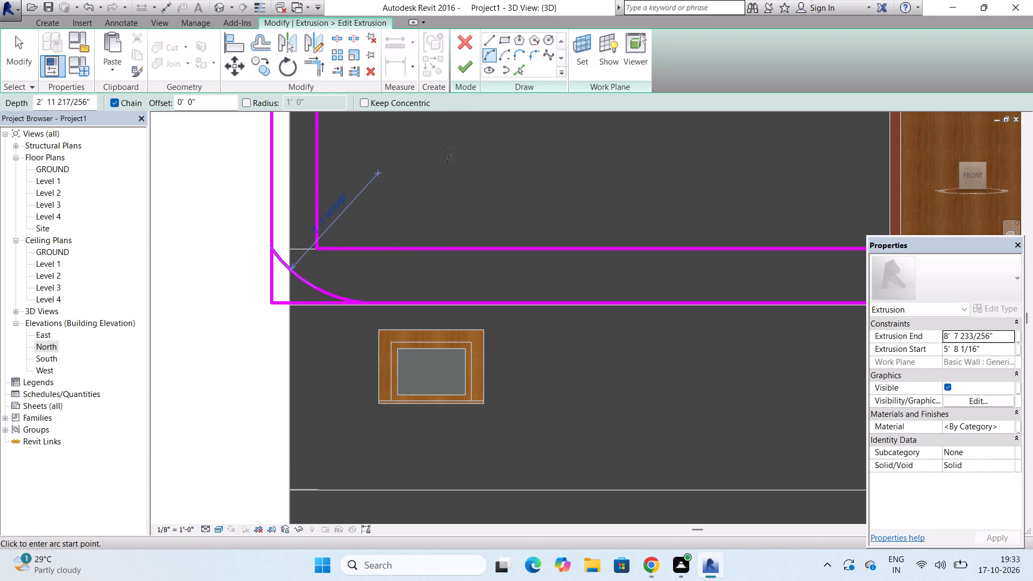
pyautogui.press('Escape')
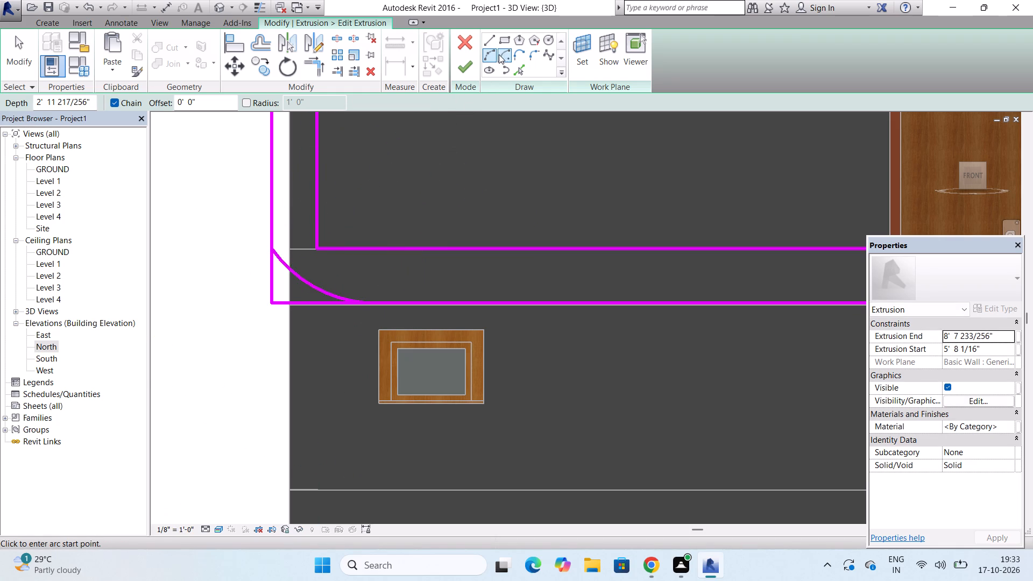
# Draw a start-end-radius arc rounding the inner lower-left corner of the frame sketch, between its inner side and bottom lines.
pyautogui.click(486, 53)
pyautogui.click(319, 168)
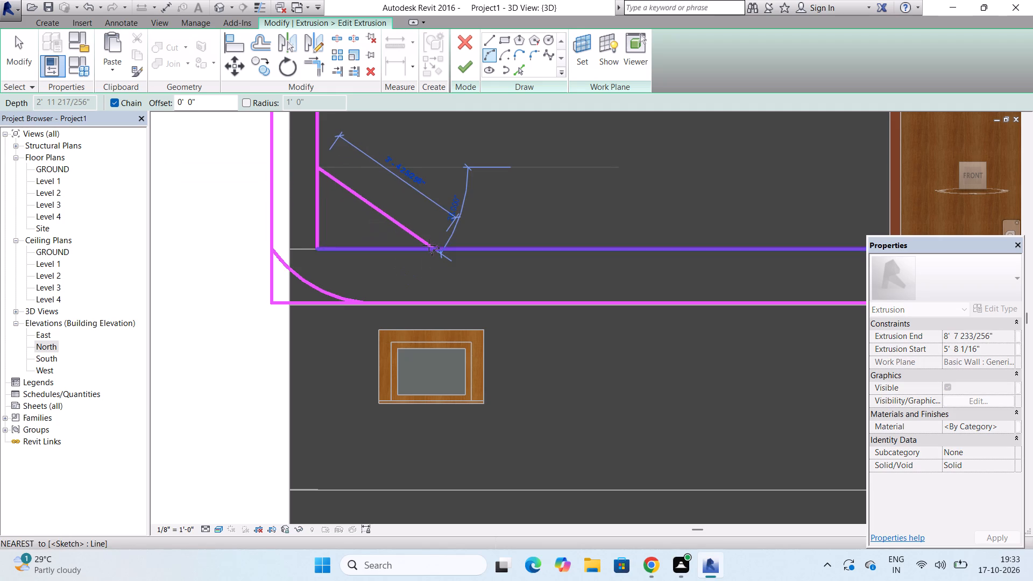
pyautogui.click(429, 245)
pyautogui.click(334, 197)
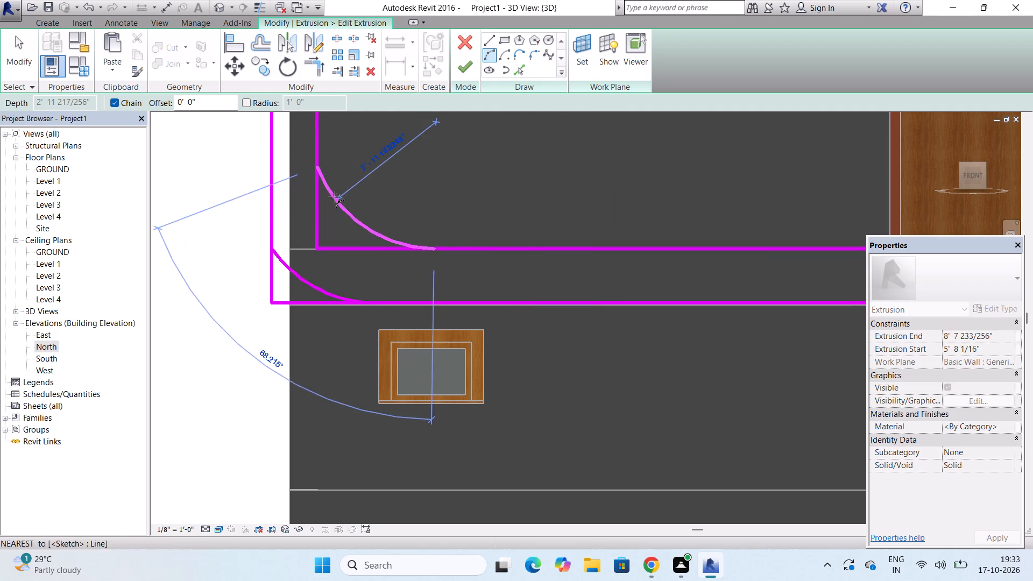
pyautogui.press('Escape')
pyautogui.press('Escape')
# Draw a start-end-radius arc rounding the outer upper-right corner of the frame sketch, between its outer top and side lines.
pyautogui.scroll(-5, 323, 214)
pyautogui.scroll(-4, 267, 259)
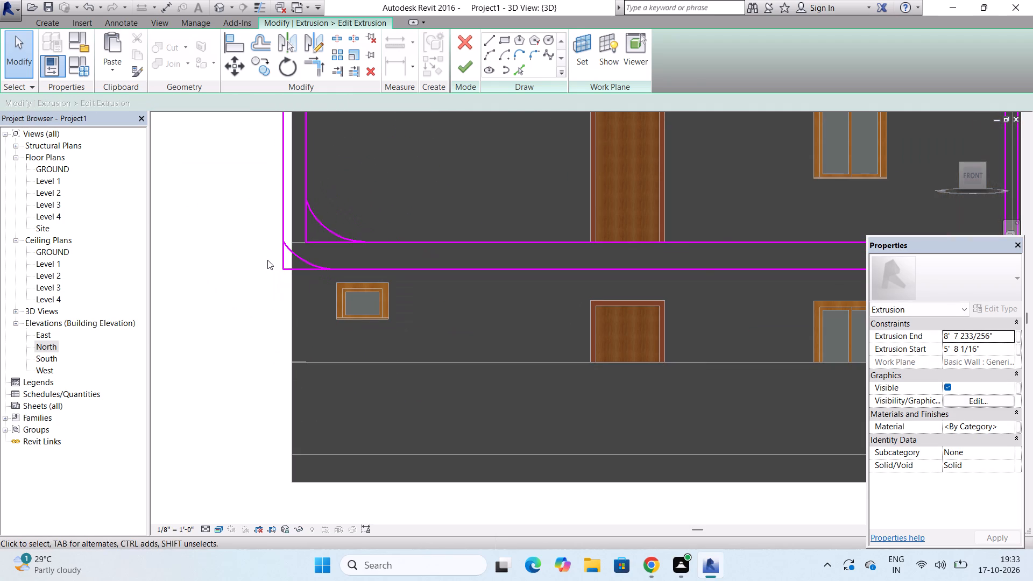
pyautogui.click(485, 53)
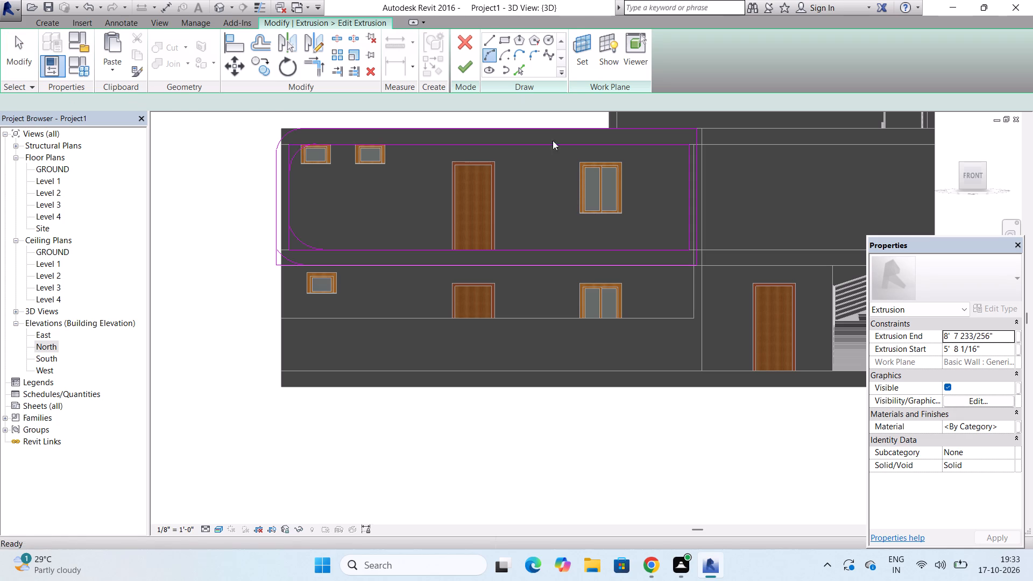
pyautogui.scroll(10, 706, 116)
pyautogui.scroll(-2, 660, 194)
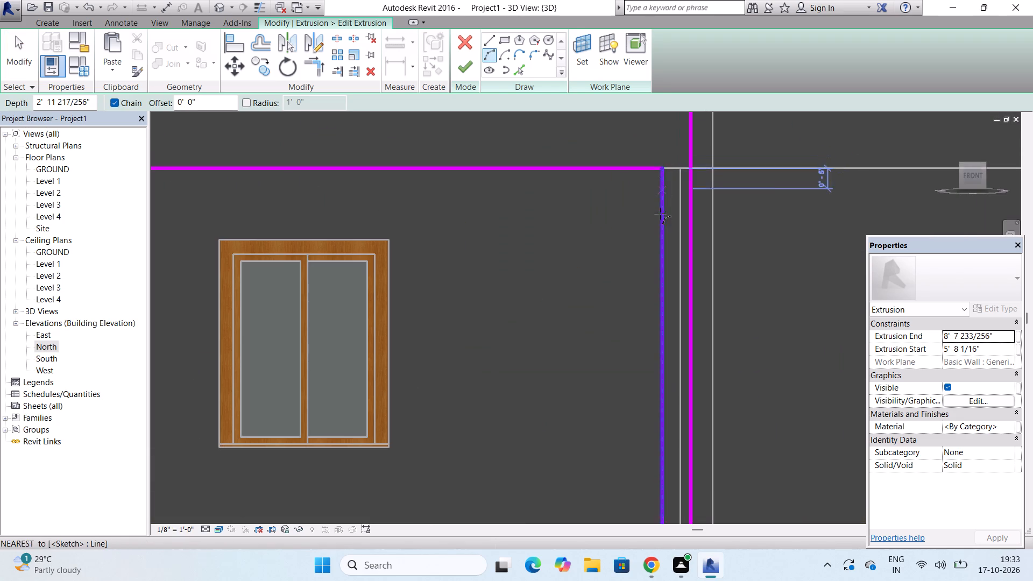
pyautogui.scroll(-1, 660, 214)
pyautogui.click(635, 138)
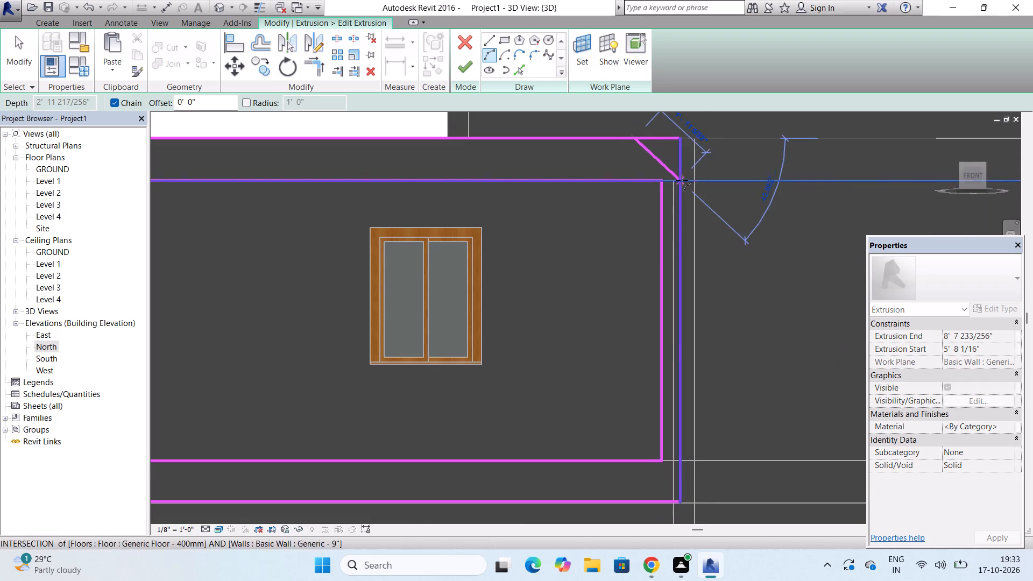
pyautogui.click(675, 180)
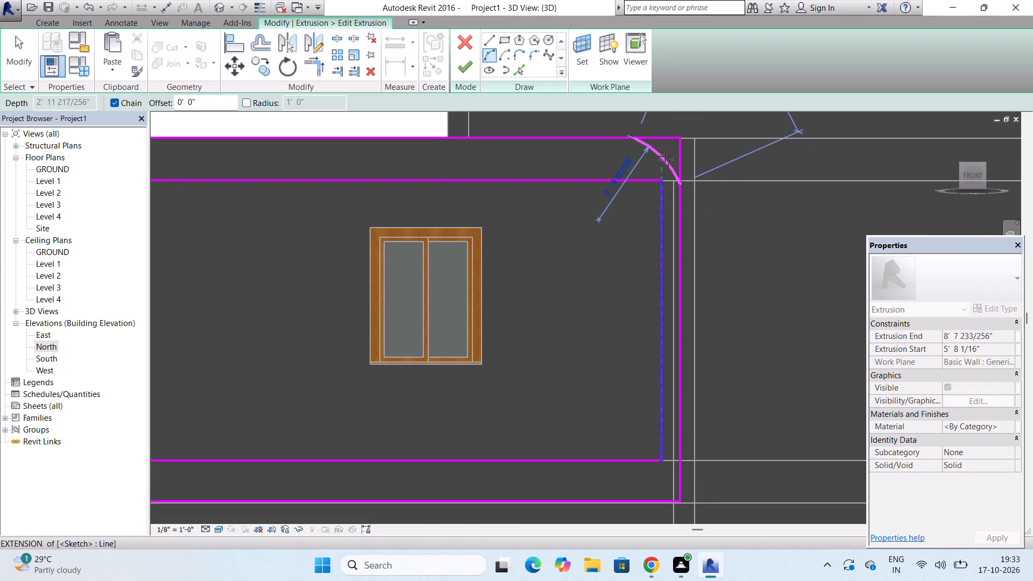
pyautogui.click(665, 156)
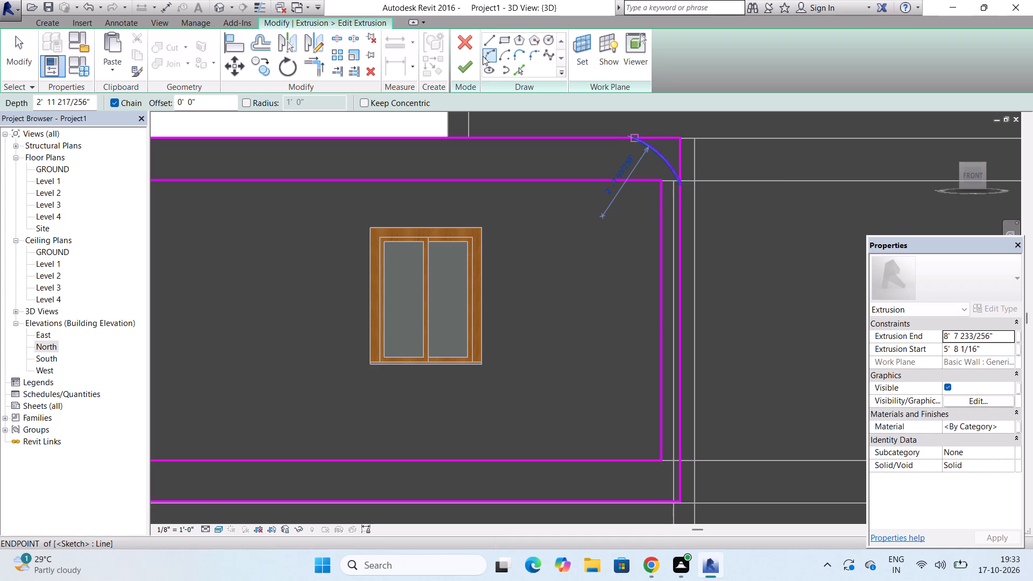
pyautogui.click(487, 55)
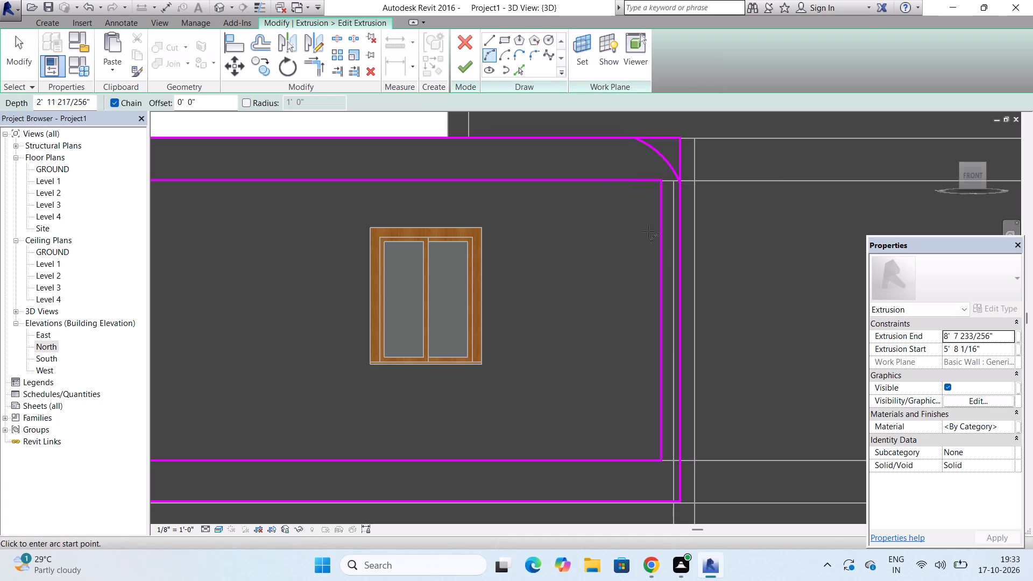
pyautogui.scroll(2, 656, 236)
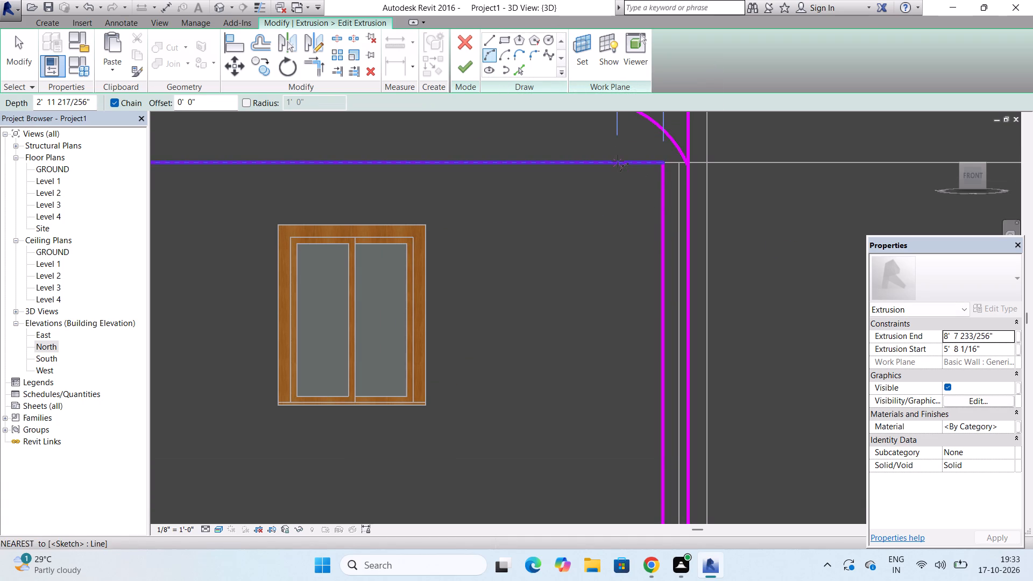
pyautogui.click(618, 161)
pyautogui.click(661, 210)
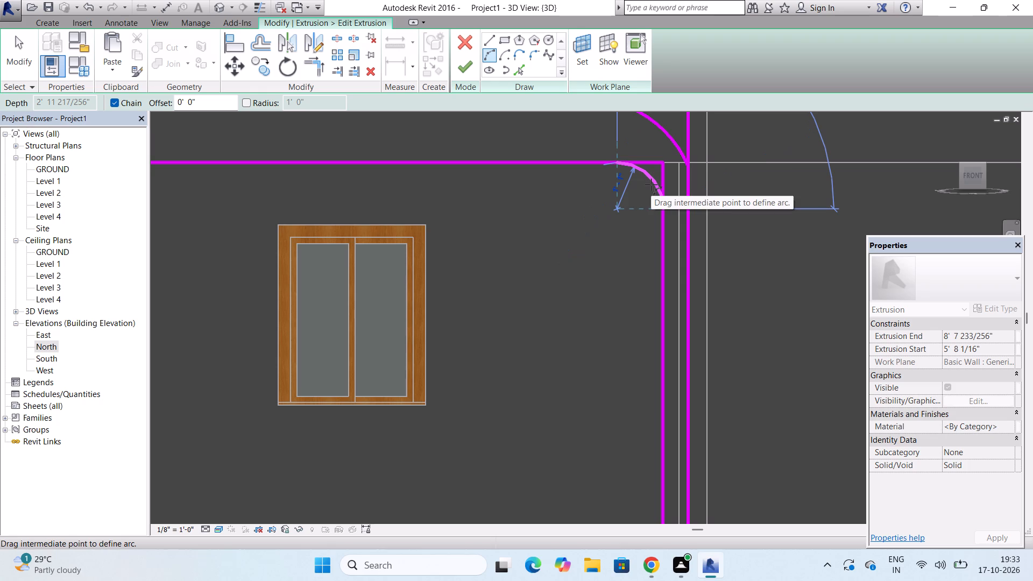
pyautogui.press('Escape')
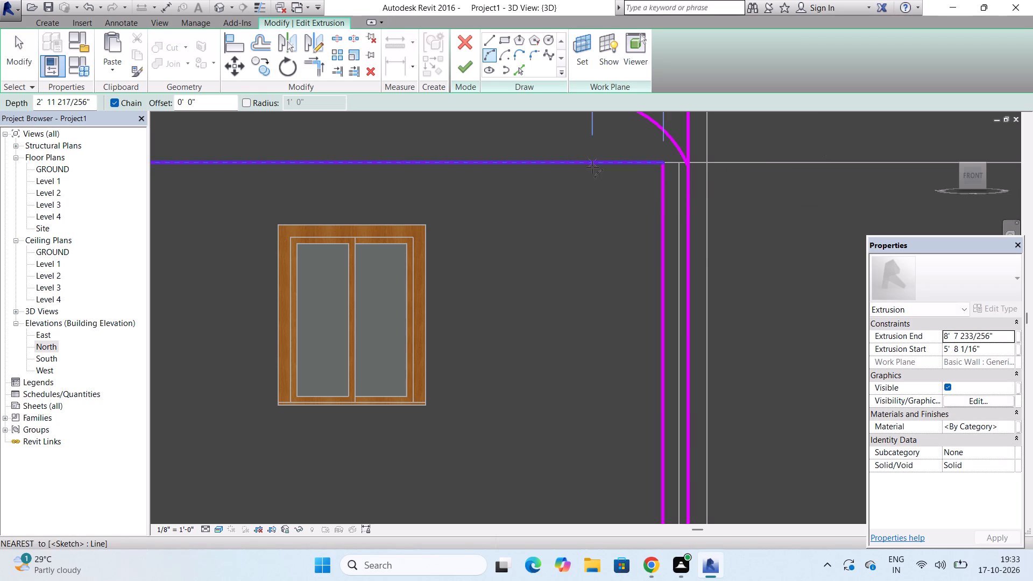
# Draw a start-end-radius arc rounding the inner upper-right corner of the frame sketch, between its inner top and side lines.
pyautogui.click(592, 167)
pyautogui.click(659, 228)
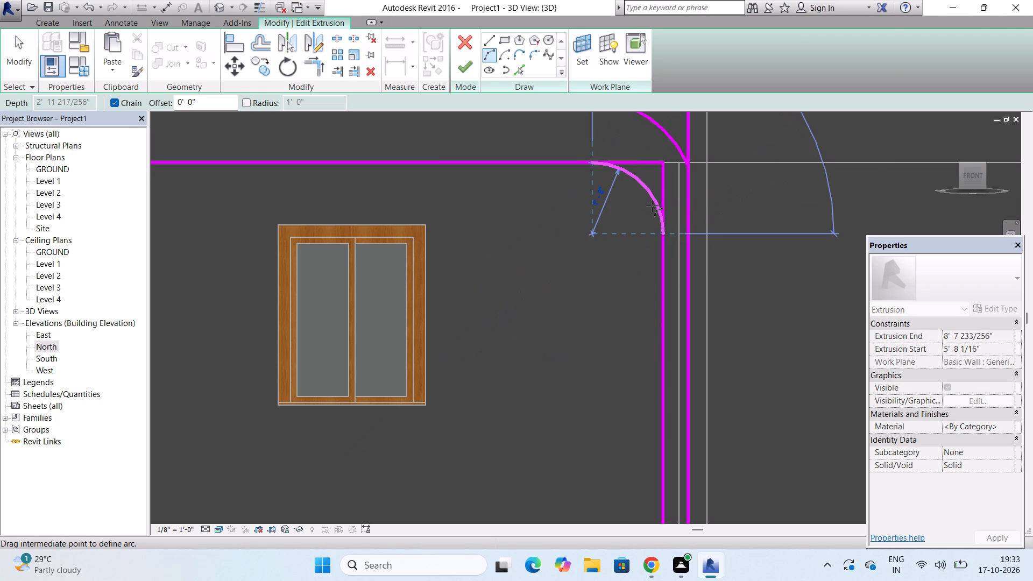
pyautogui.click(652, 206)
# Draw a start-end-radius arc rounding the inner lower-right corner of the frame sketch, between its inner bottom and side lines.
pyautogui.scroll(-8, 595, 198)
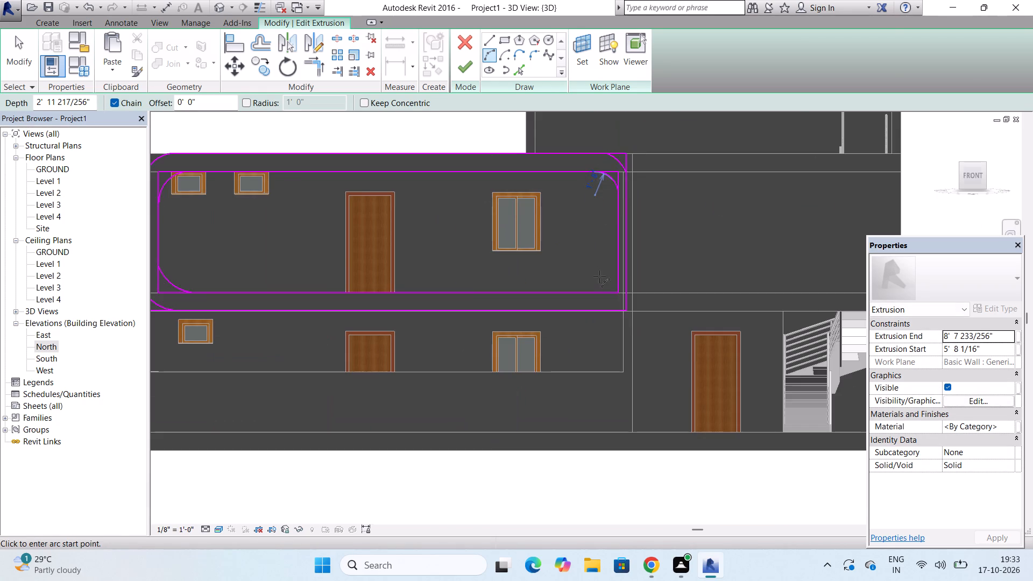
pyautogui.scroll(6, 599, 277)
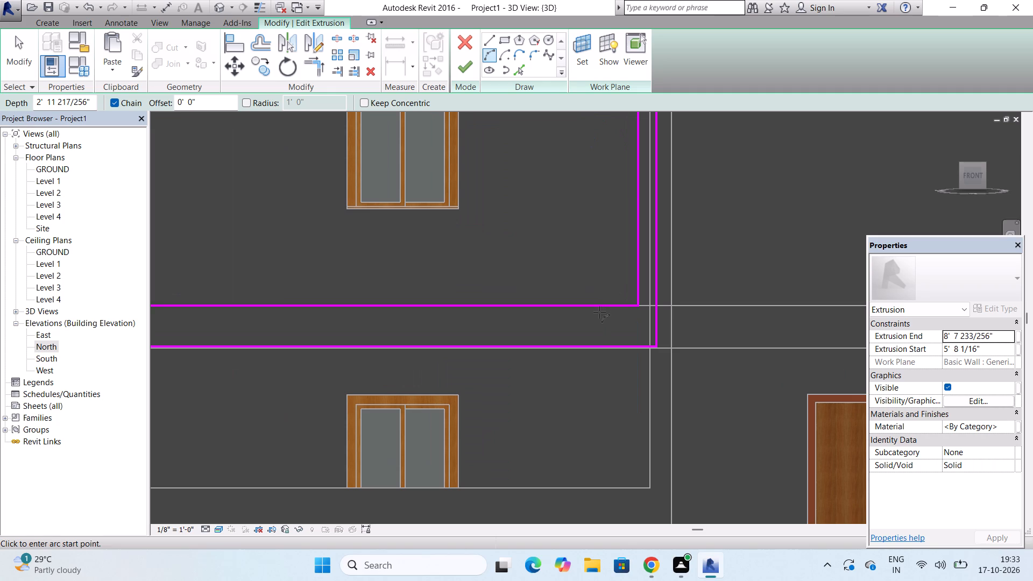
pyautogui.click(577, 309)
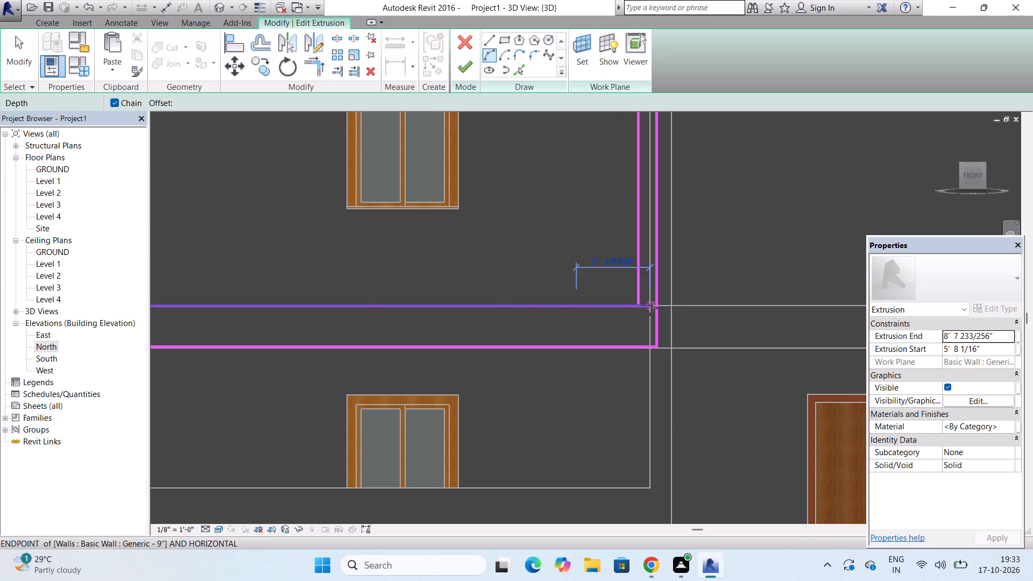
pyautogui.click(636, 239)
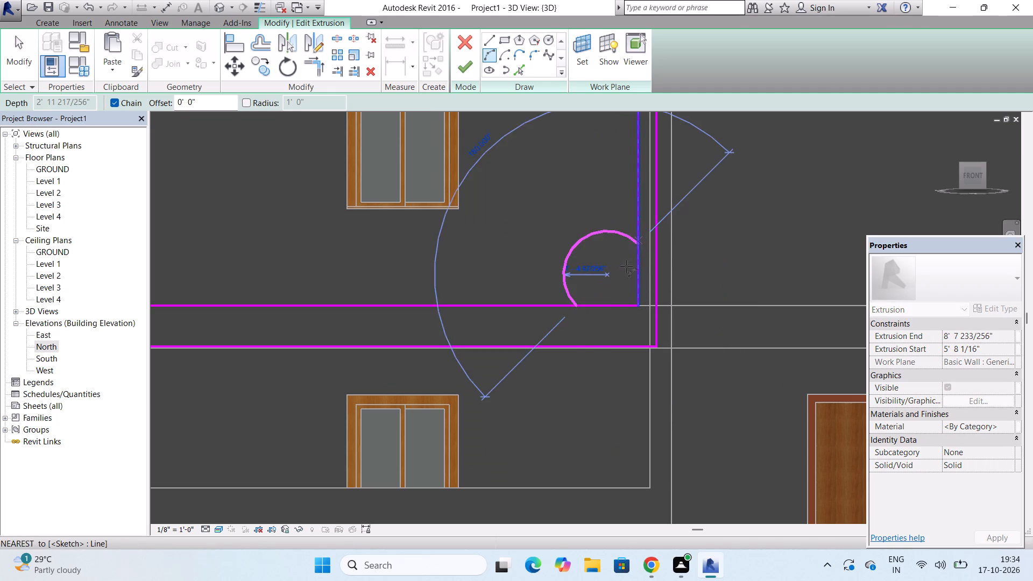
pyautogui.click(620, 273)
pyautogui.scroll(-5, 574, 240)
pyautogui.press('Escape')
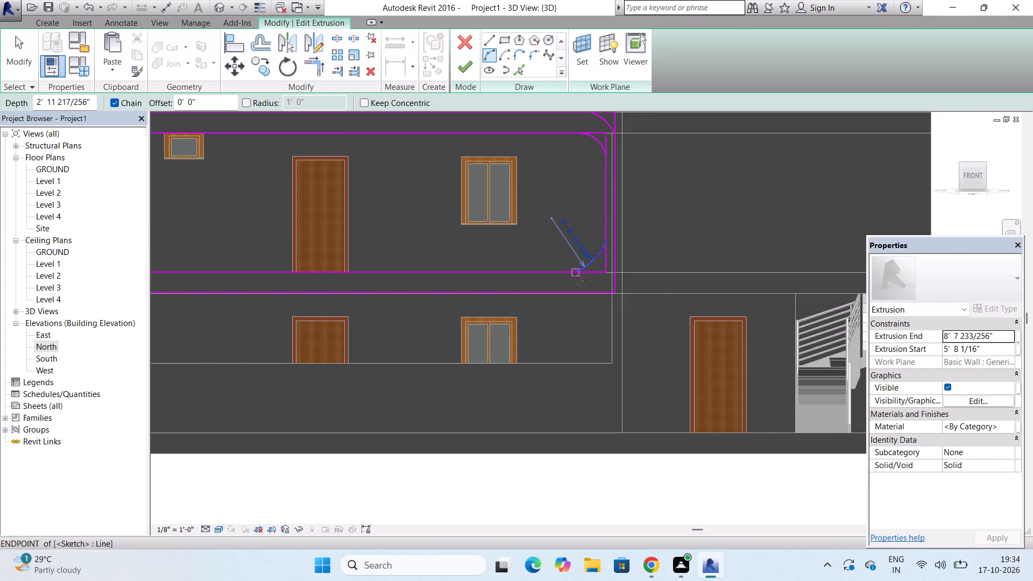
# Draw a start-end-radius arc rounding the outer lower-right corner of the frame sketch, between its outer bottom and side lines.
pyautogui.scroll(6, 596, 290)
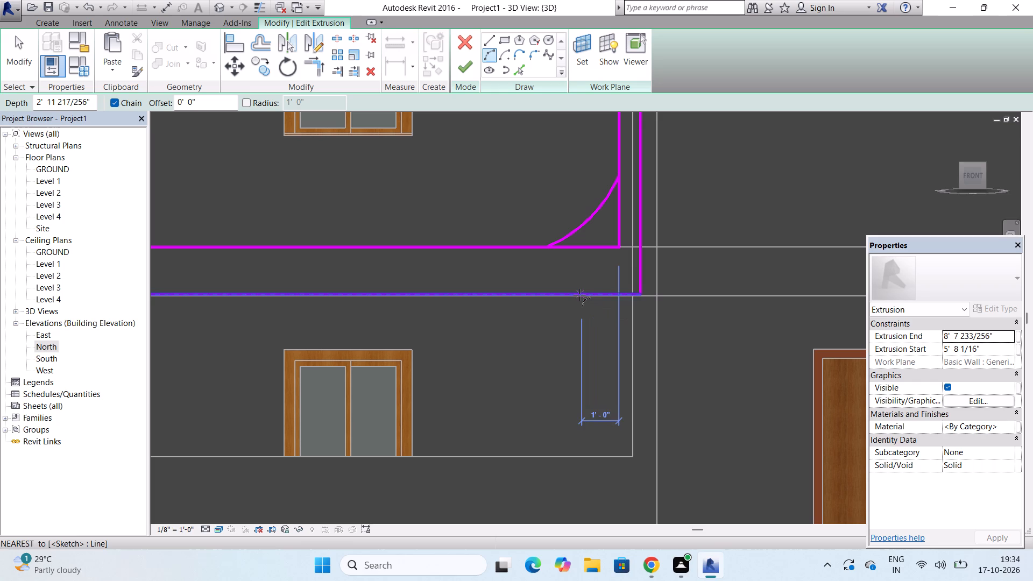
pyautogui.click(579, 295)
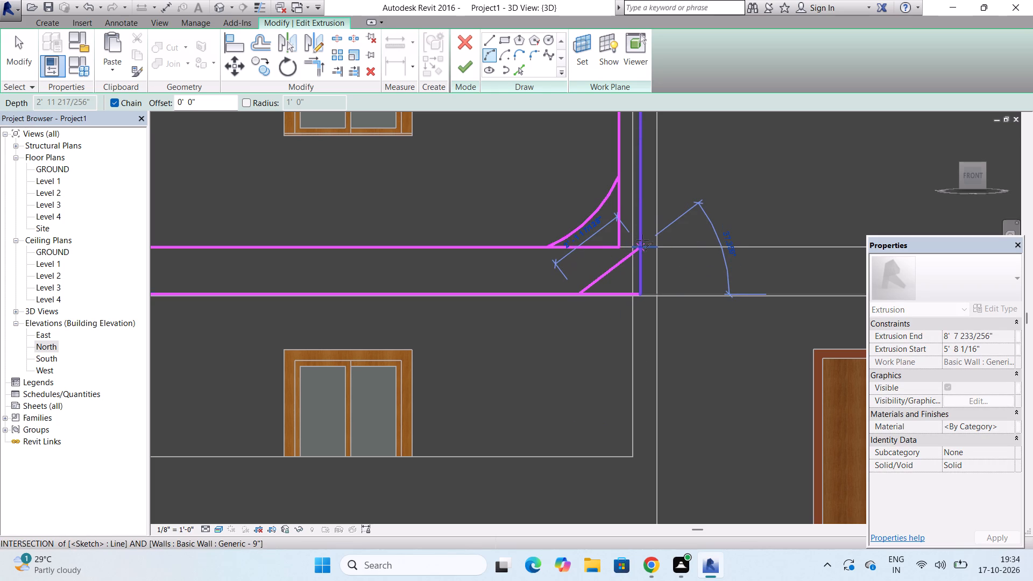
pyautogui.click(642, 240)
pyautogui.click(621, 282)
pyautogui.press('Escape')
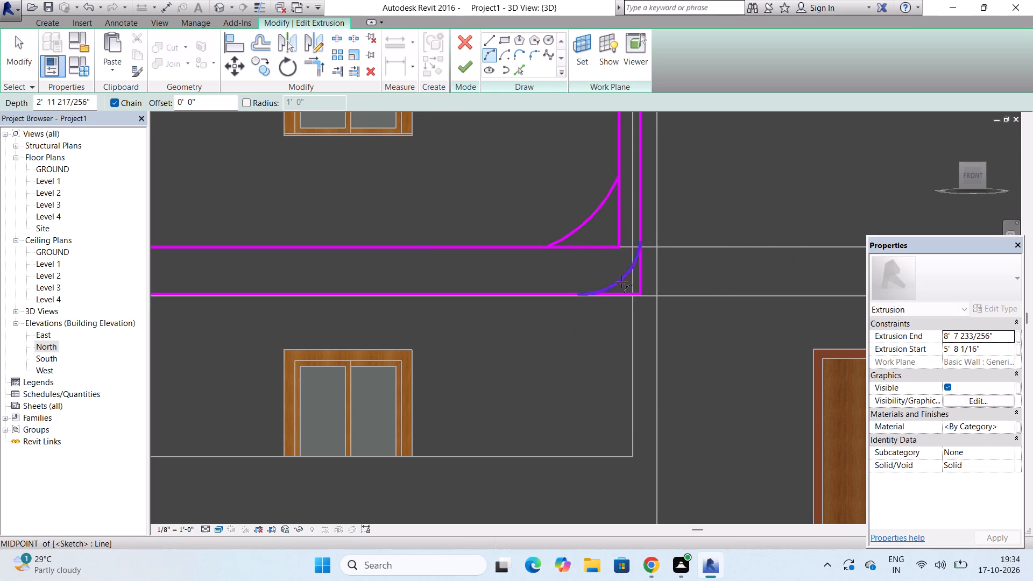
pyautogui.press('Escape')
pyautogui.press('Escape')
pyautogui.press('Escape')
# Shorten the sketch's outer bottom line to about 32' 11 1/2" so it ends at the outer lower-right corner arc.
pyautogui.scroll(5, 637, 288)
pyautogui.click(634, 295)
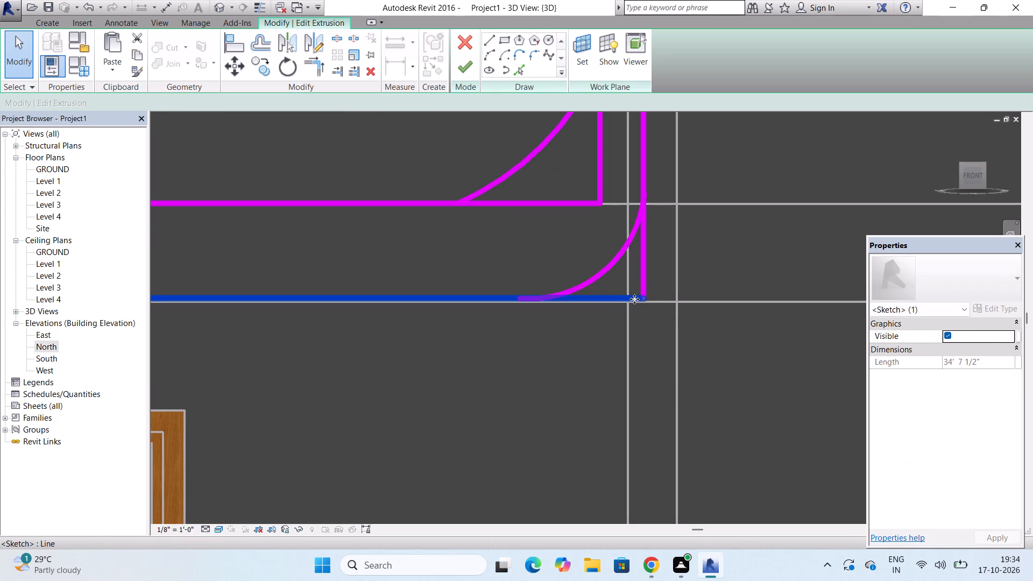
pyautogui.scroll(3, 646, 300)
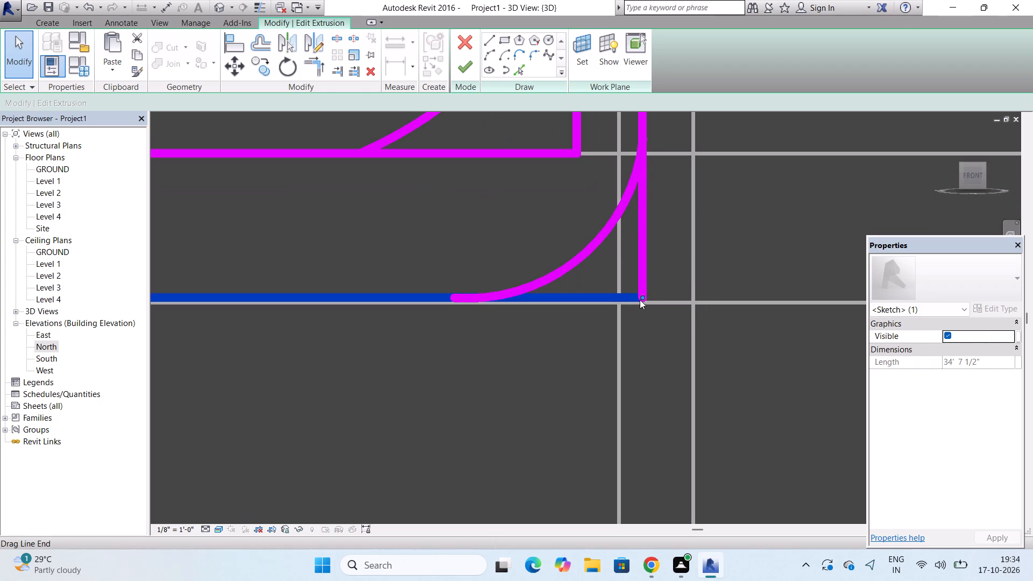
pyautogui.moveTo(641, 297); pyautogui.dragTo(494, 286)
pyautogui.click(704, 136)
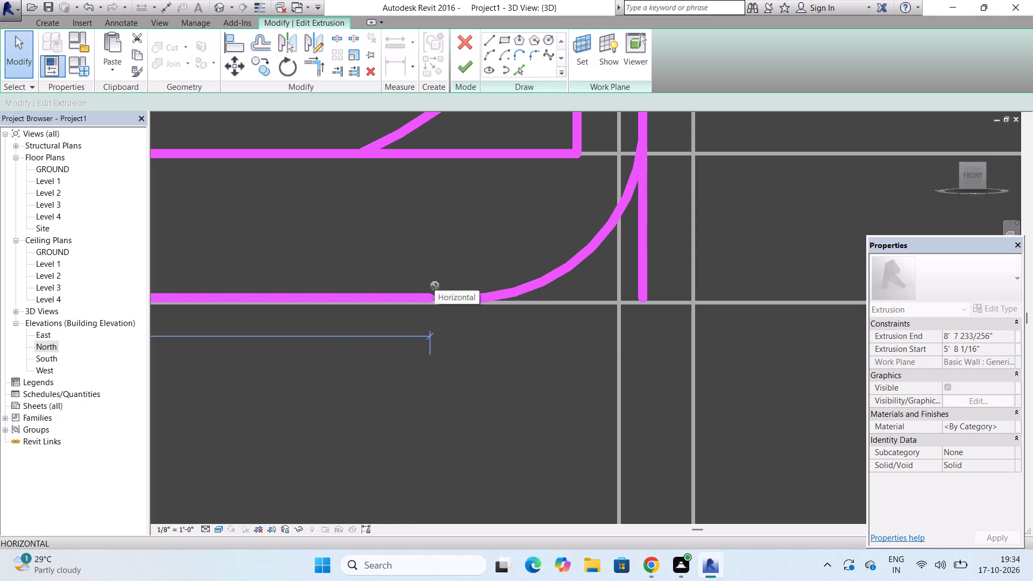
pyautogui.click(454, 295)
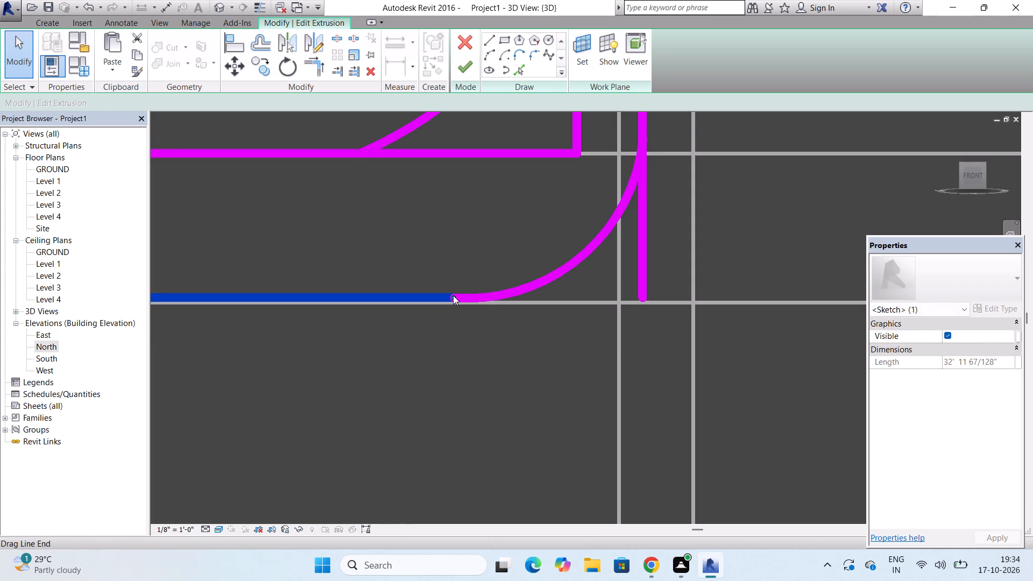
pyautogui.press('Escape')
pyautogui.press('Escape')
pyautogui.press('Escape')
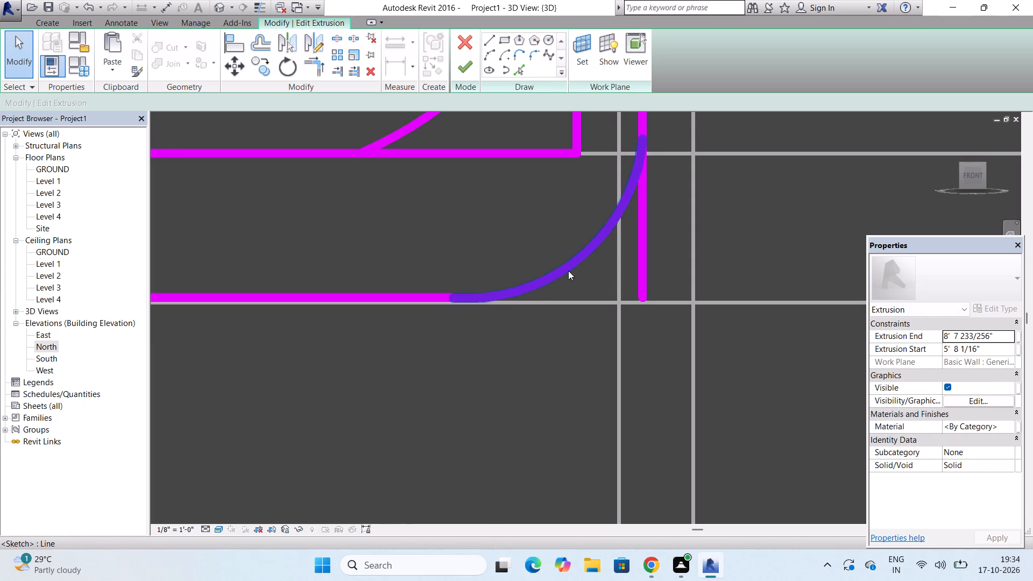
# Shorten the frame sketch's outer right side line at its lower end so it meets the outer lower-right corner arc.
pyautogui.click(644, 248)
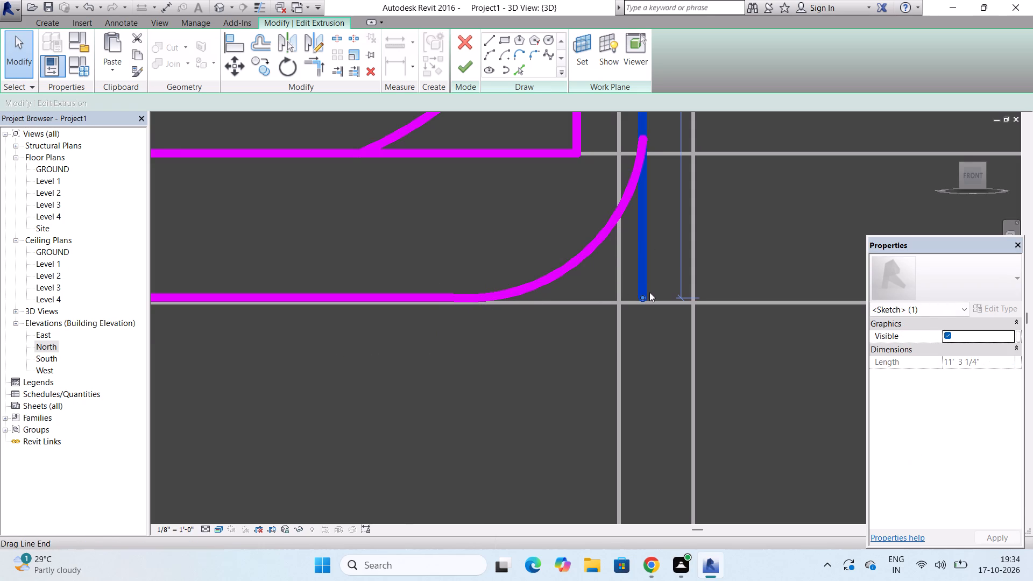
pyautogui.moveTo(642, 296); pyautogui.dragTo(663, 223)
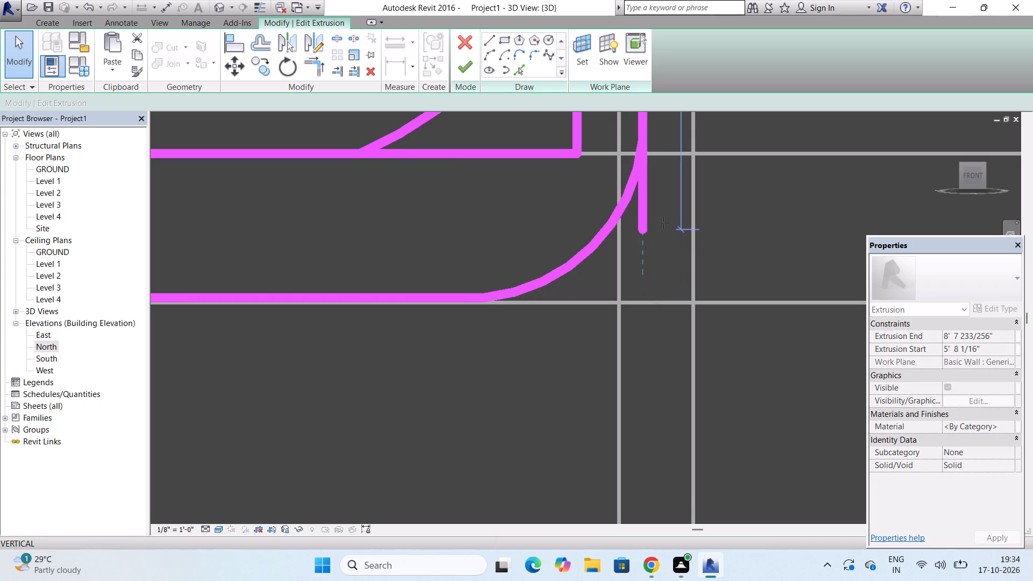
pyautogui.moveTo(663, 223); pyautogui.dragTo(642, 164)
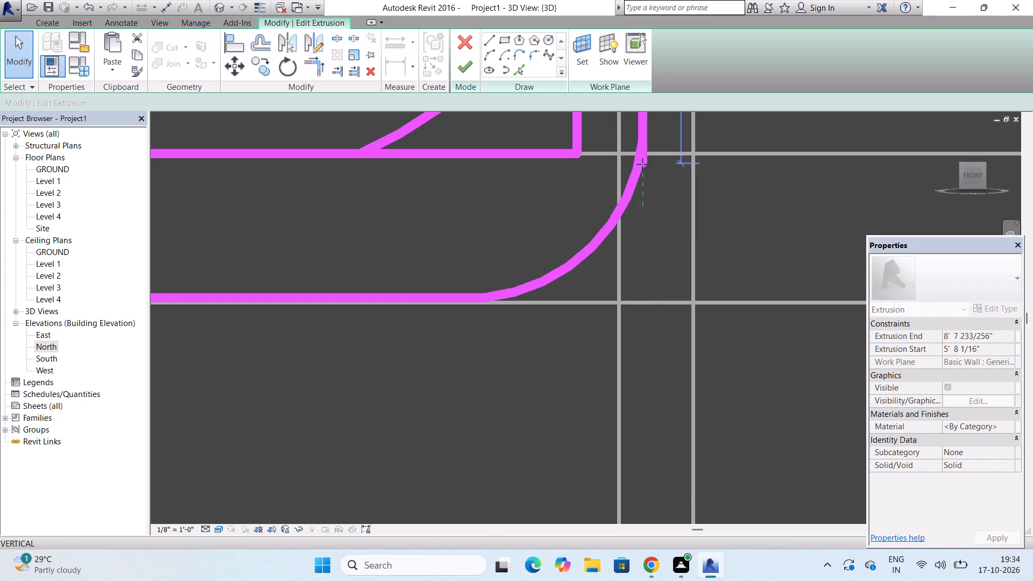
pyautogui.moveTo(642, 164); pyautogui.dragTo(639, 143)
pyautogui.press('Escape')
pyautogui.press('Escape')
pyautogui.press('Escape')
# Trim the inner right side line to about 6' 9 1/4" and the inner bottom line to about 31' 0 11/16", ending at the inner lower-right arc.
pyautogui.scroll(-3, 622, 260)
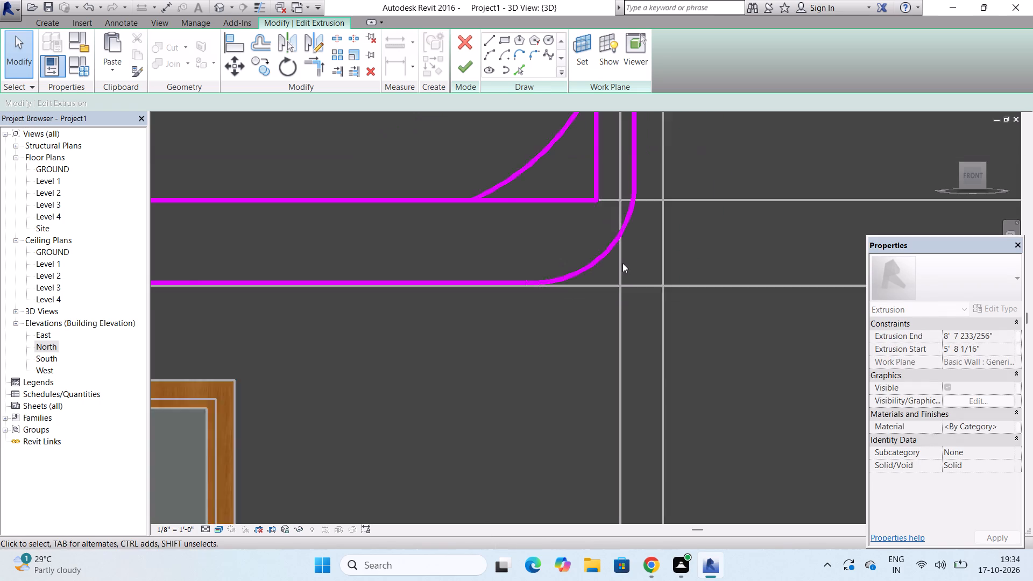
pyautogui.scroll(-10, 622, 263)
pyautogui.scroll(4, 615, 229)
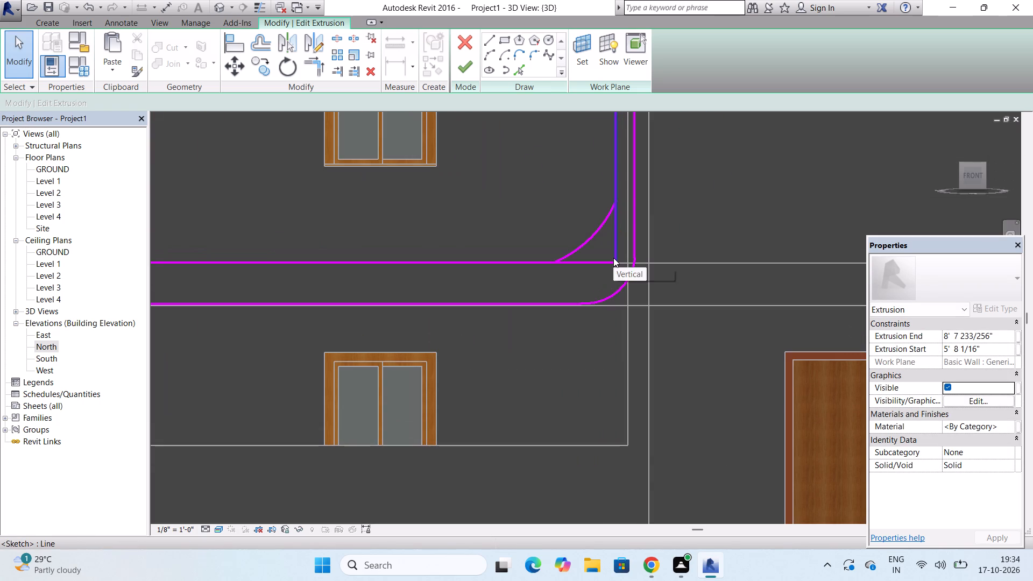
pyautogui.click(613, 258)
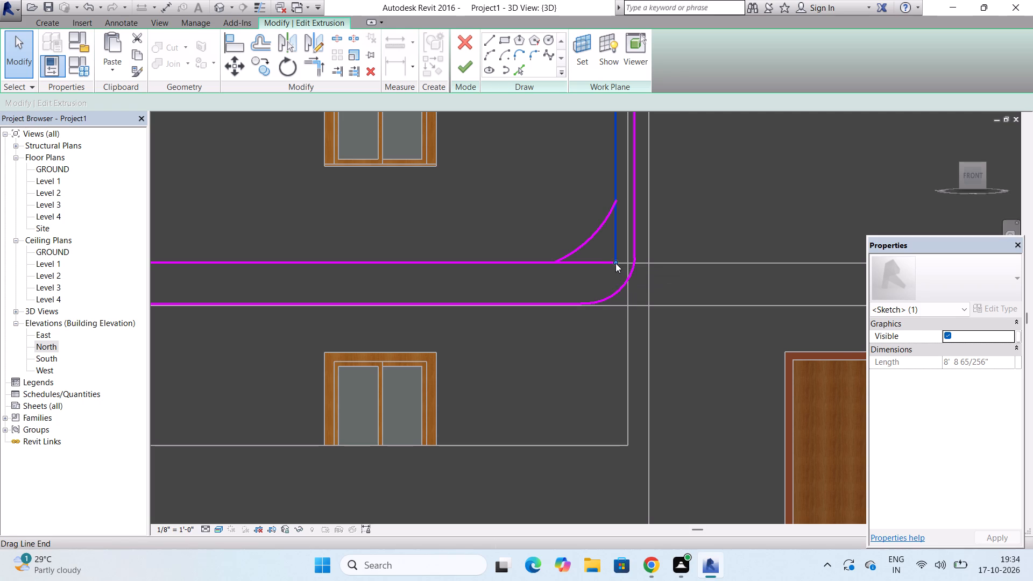
pyautogui.moveTo(615, 263); pyautogui.dragTo(614, 202)
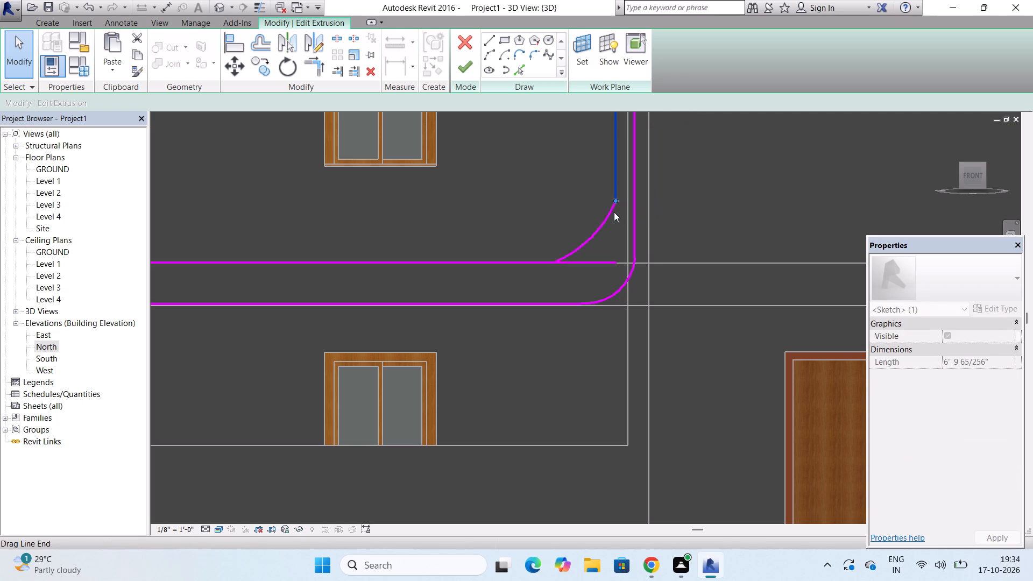
pyautogui.click(599, 260)
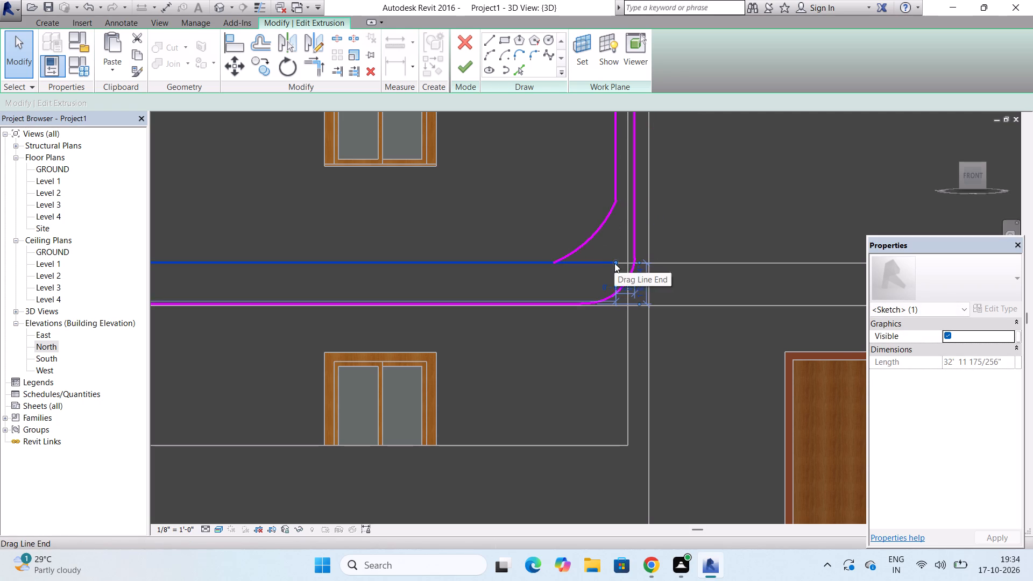
pyautogui.moveTo(614, 262); pyautogui.dragTo(555, 262)
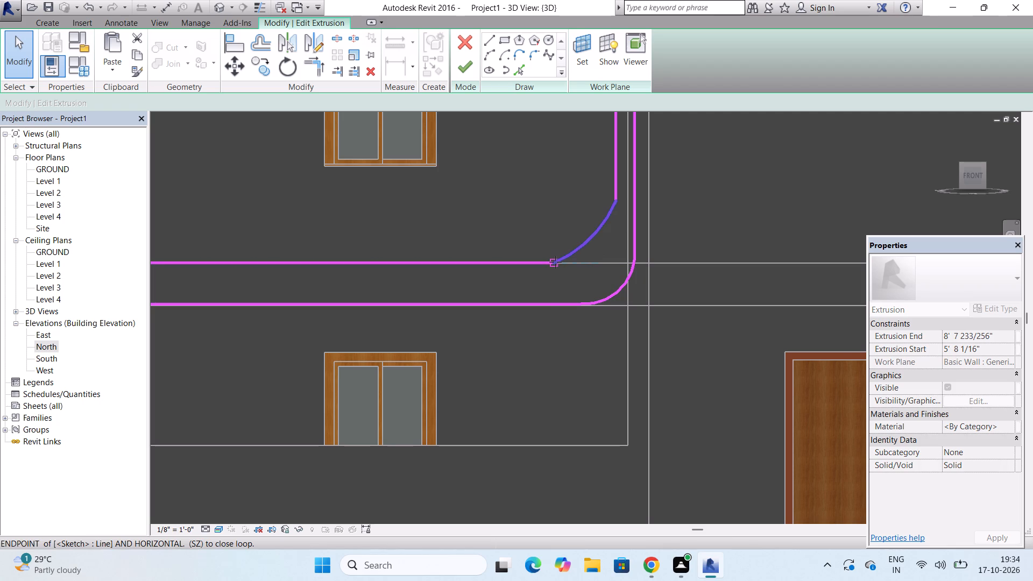
pyautogui.moveTo(555, 262); pyautogui.dragTo(553, 264)
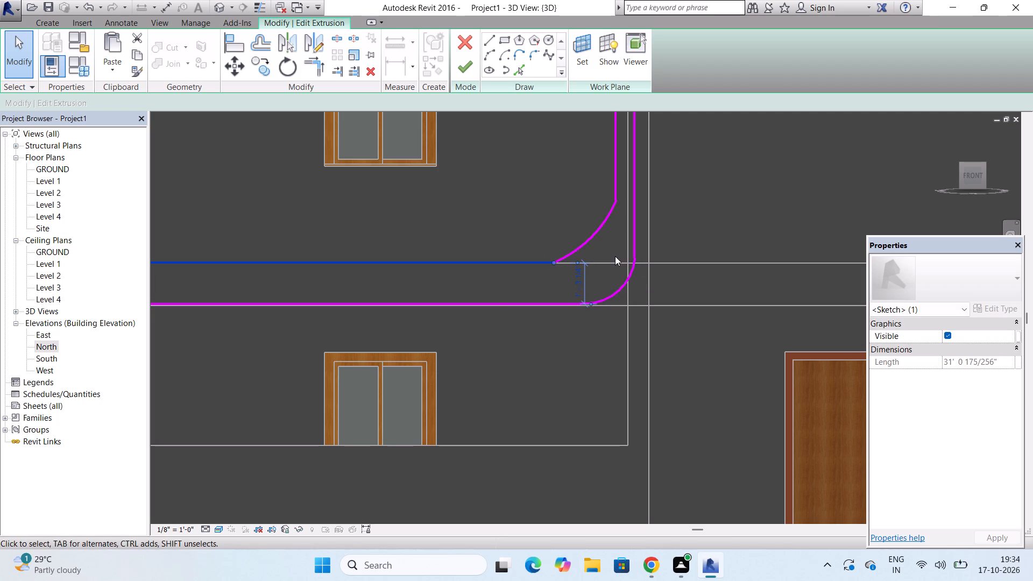
pyautogui.press('Escape')
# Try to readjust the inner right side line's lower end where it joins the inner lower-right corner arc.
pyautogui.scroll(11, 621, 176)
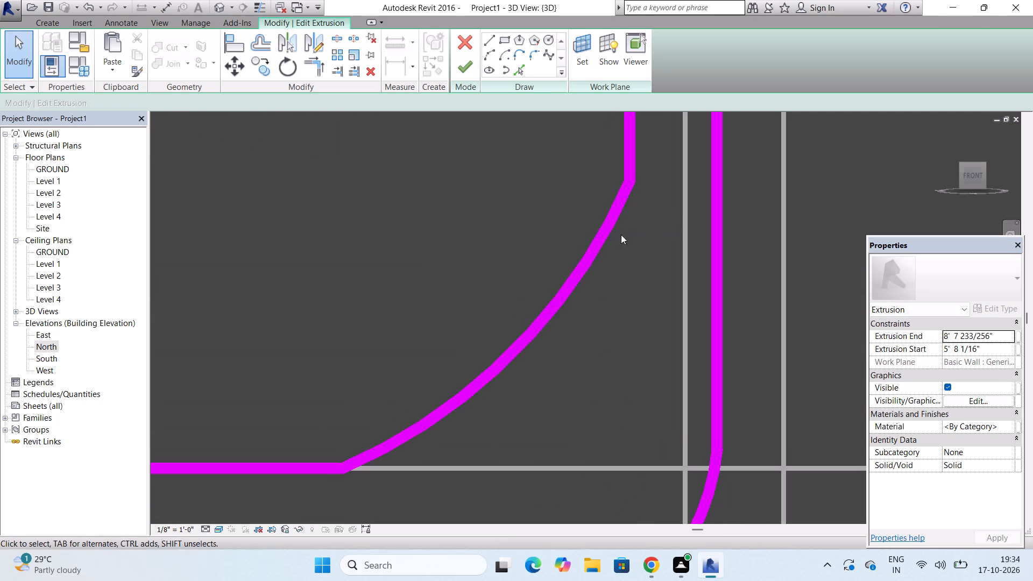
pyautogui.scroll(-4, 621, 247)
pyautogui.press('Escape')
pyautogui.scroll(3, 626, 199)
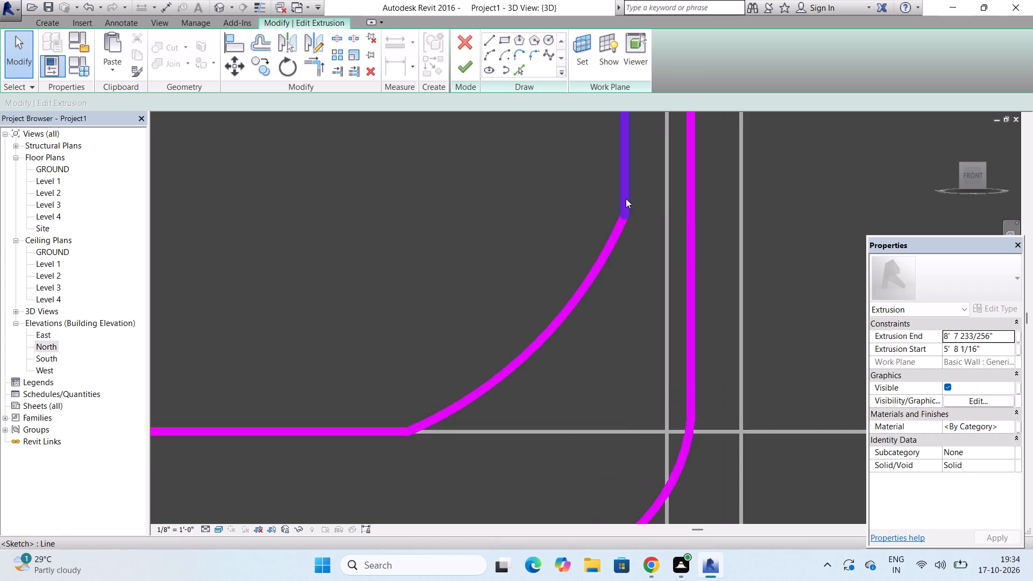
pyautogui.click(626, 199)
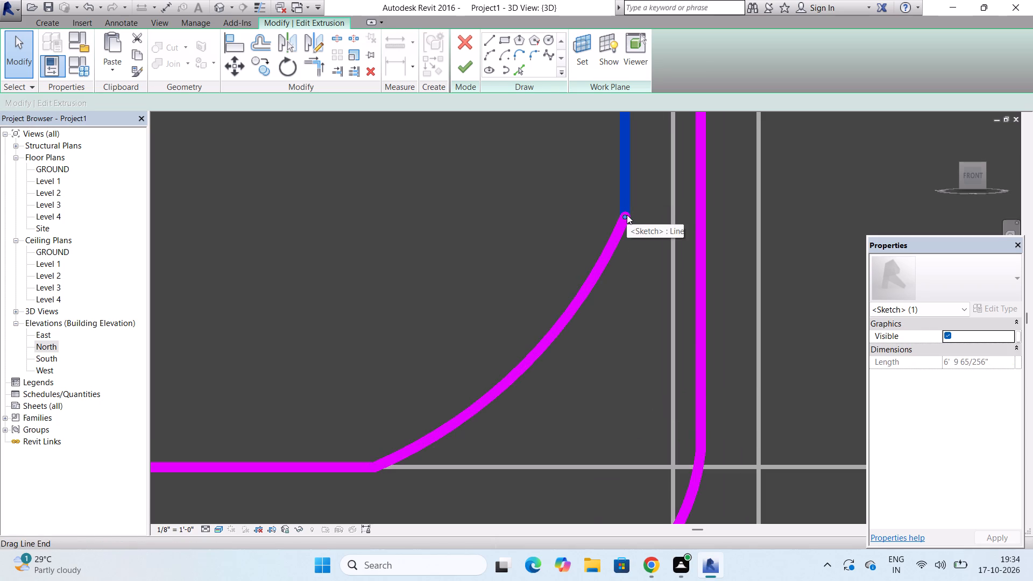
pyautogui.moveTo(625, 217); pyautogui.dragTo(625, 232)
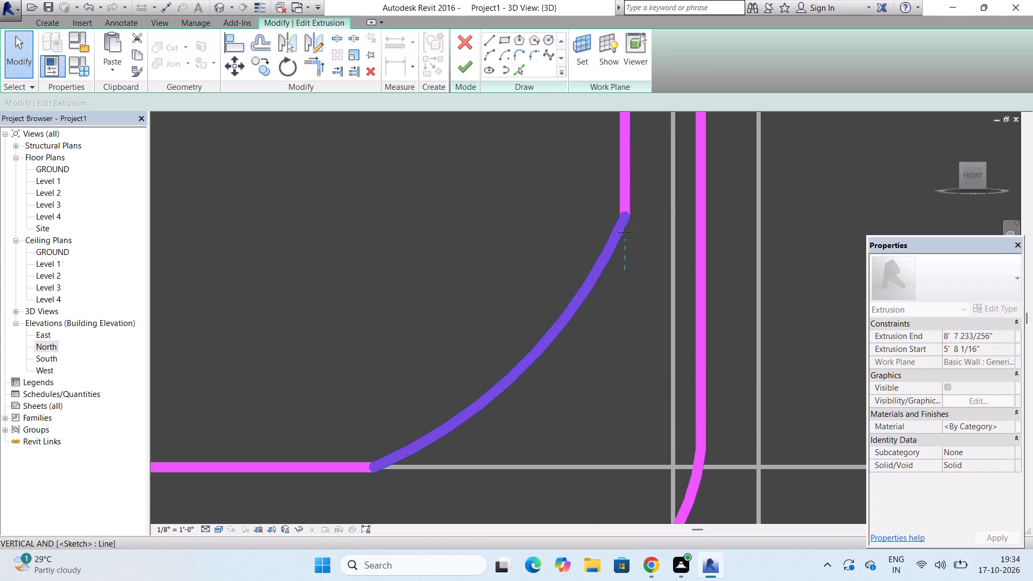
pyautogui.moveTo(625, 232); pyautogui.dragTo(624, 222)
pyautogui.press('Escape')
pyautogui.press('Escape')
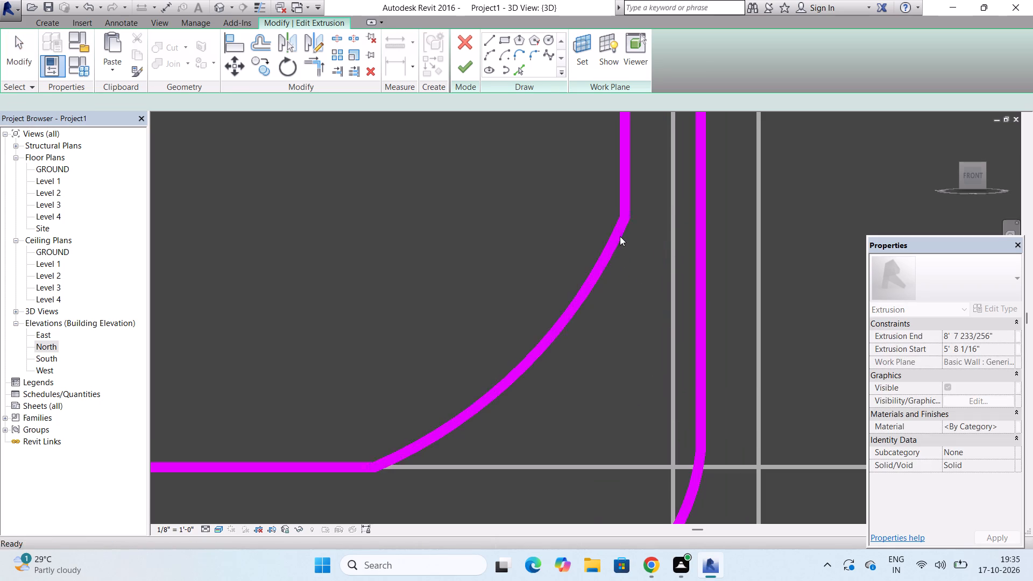
# Shorten the sketch's inner left side line at its upper end so it meets the inner upper-left corner arc.
pyautogui.scroll(-12, 620, 236)
pyautogui.scroll(-5, 613, 378)
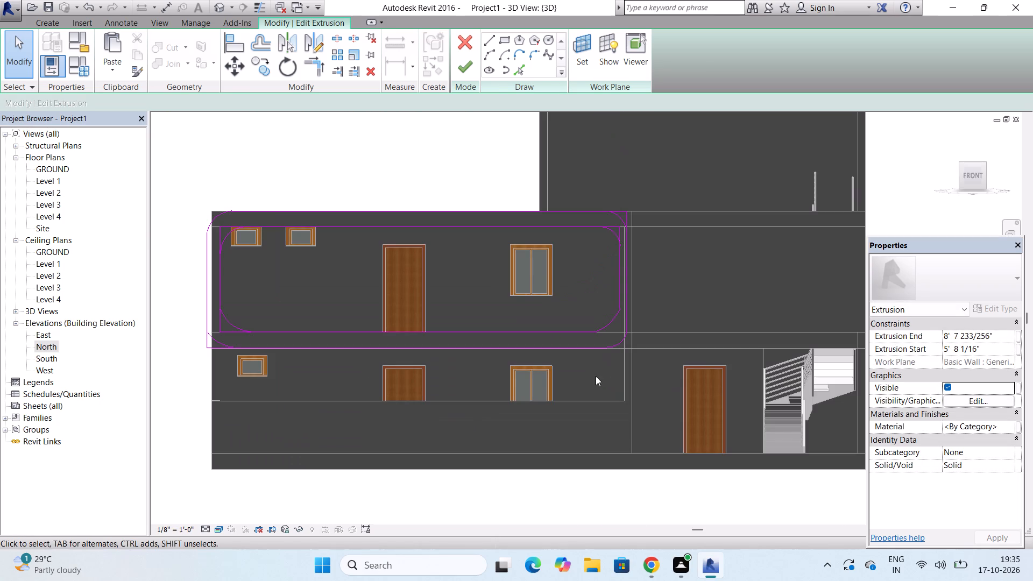
pyautogui.scroll(10, 199, 214)
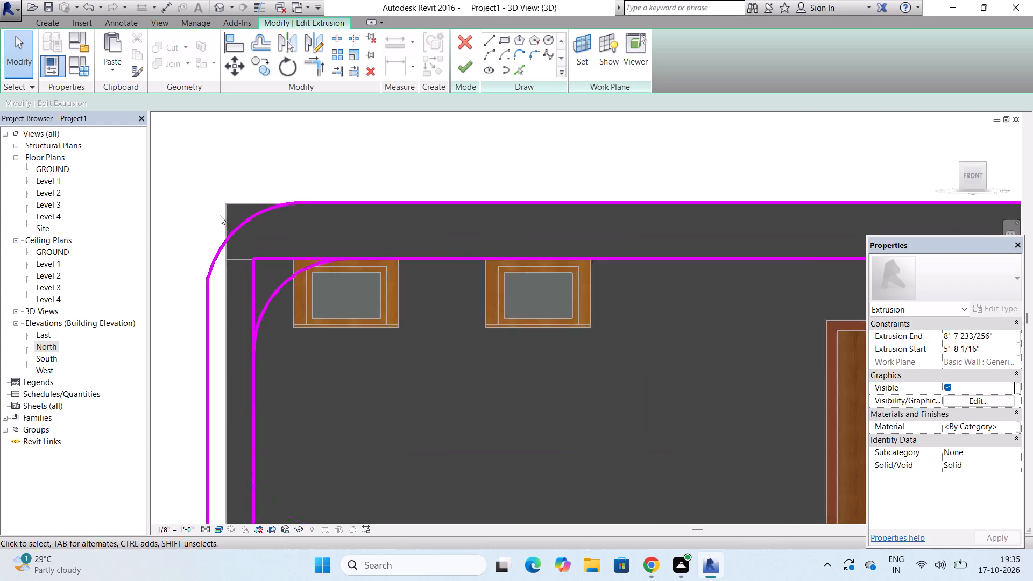
pyautogui.scroll(1, 220, 215)
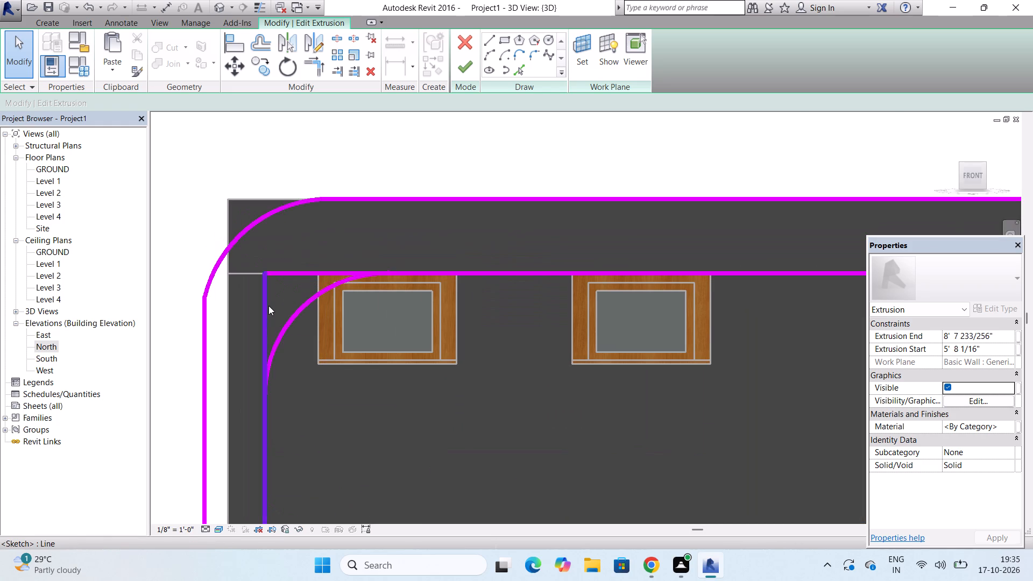
pyautogui.click(261, 303)
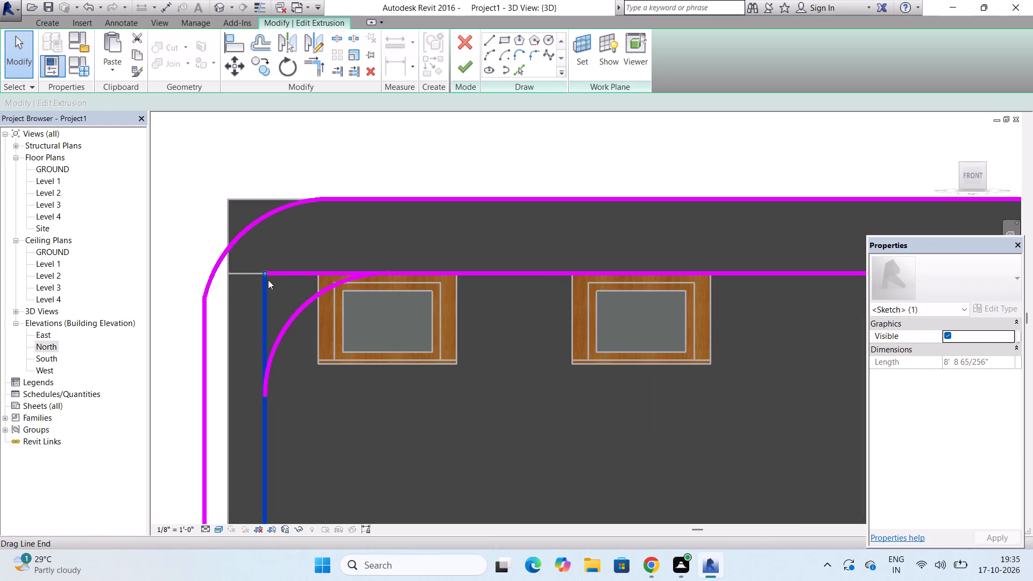
pyautogui.moveTo(266, 272); pyautogui.dragTo(267, 288)
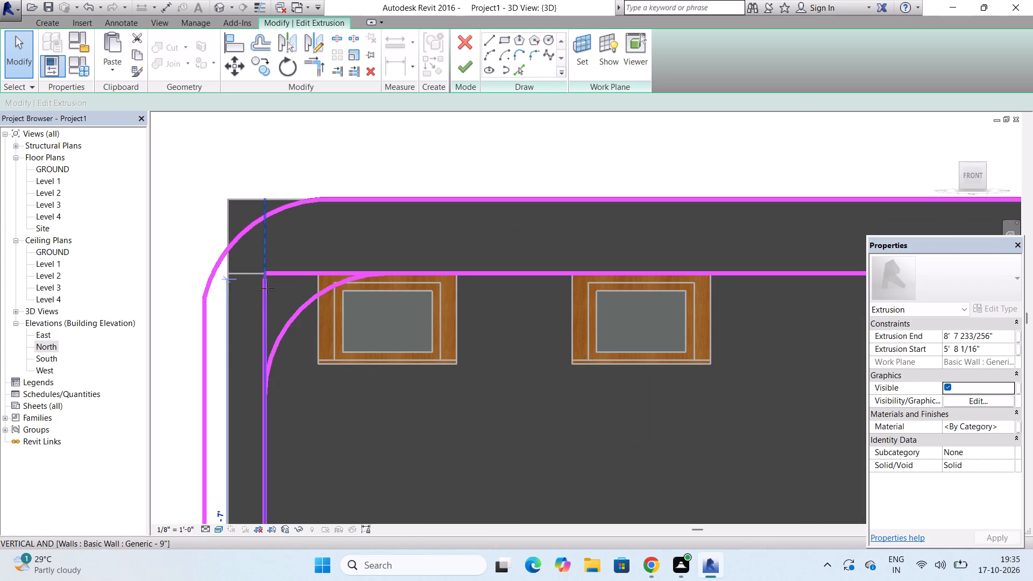
pyautogui.moveTo(267, 288); pyautogui.dragTo(268, 380)
pyautogui.press('Escape')
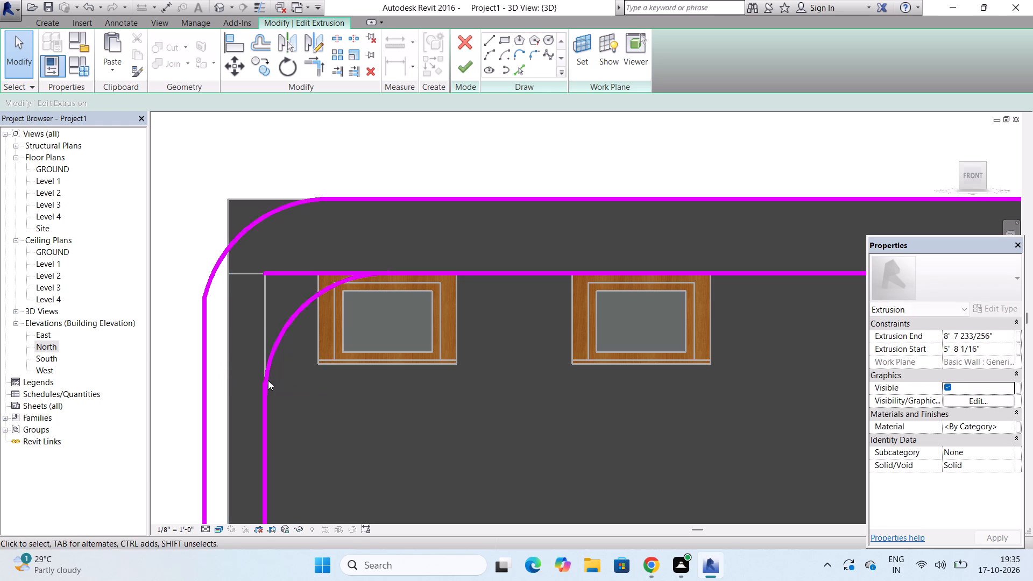
pyautogui.press('Escape')
pyautogui.scroll(6, 263, 414)
pyautogui.press('Escape')
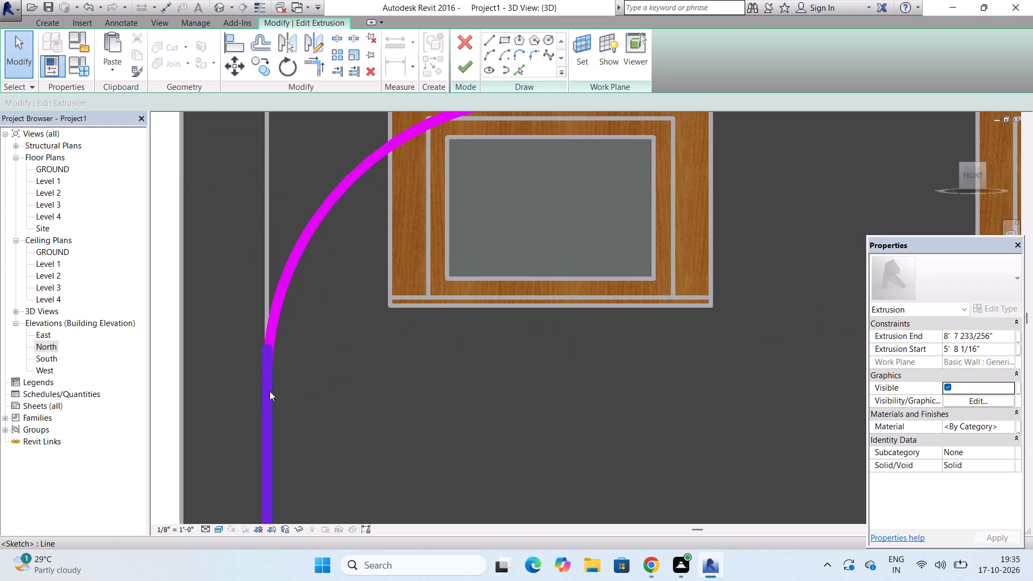
pyautogui.scroll(-5, 343, 362)
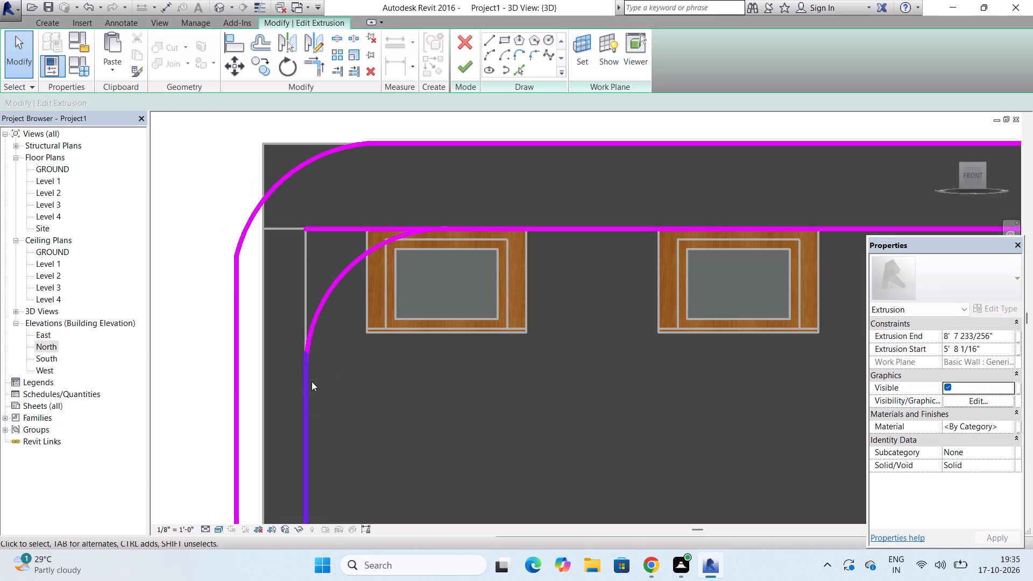
pyautogui.click(306, 388)
pyautogui.scroll(3, 306, 387)
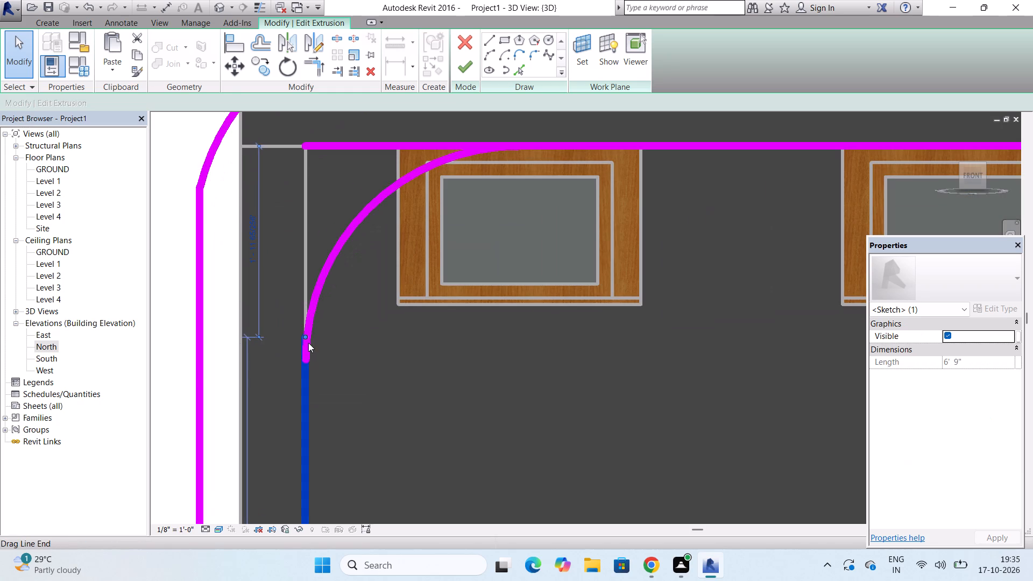
pyautogui.moveTo(306, 337); pyautogui.dragTo(306, 356)
pyautogui.press('Escape')
pyautogui.press('Escape')
pyautogui.scroll(-5, 328, 325)
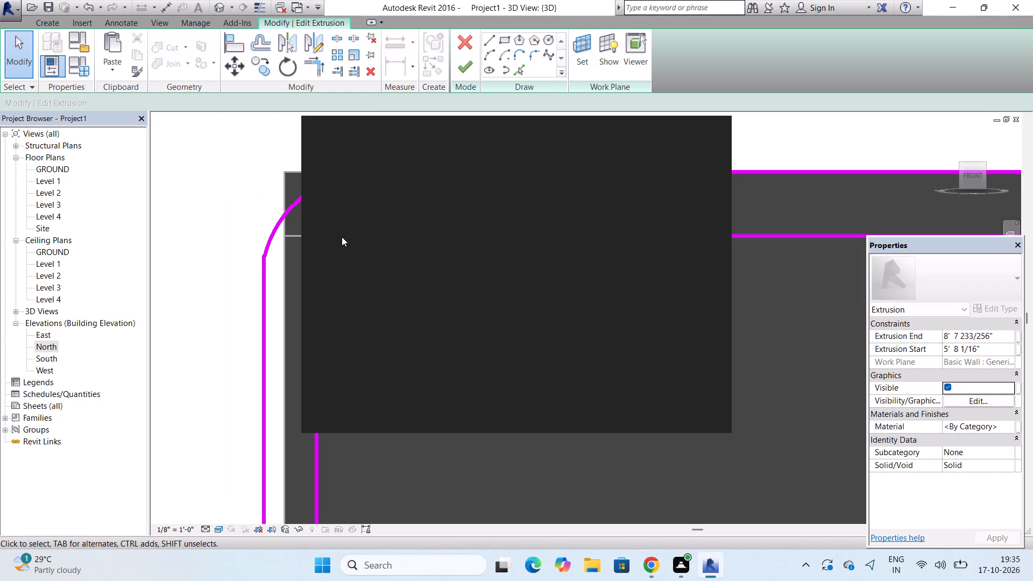
# Dismiss the Autodesk notification card covering the model view.
pyautogui.click(709, 139)
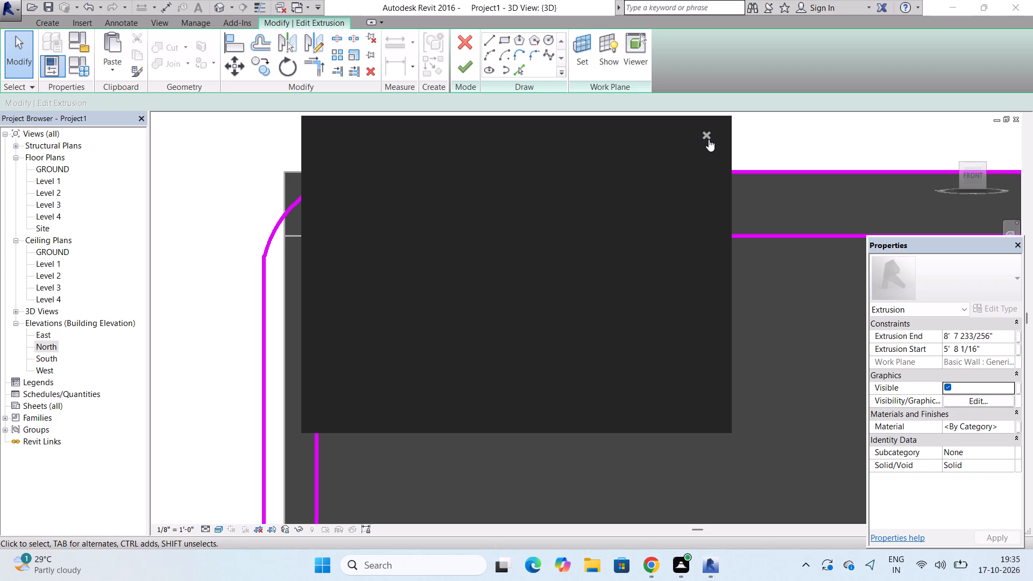
# Shorten the sketch's inner top line to about 30' 9 11/16" so its left end meets the inner upper-left corner arc.
pyautogui.click(336, 233)
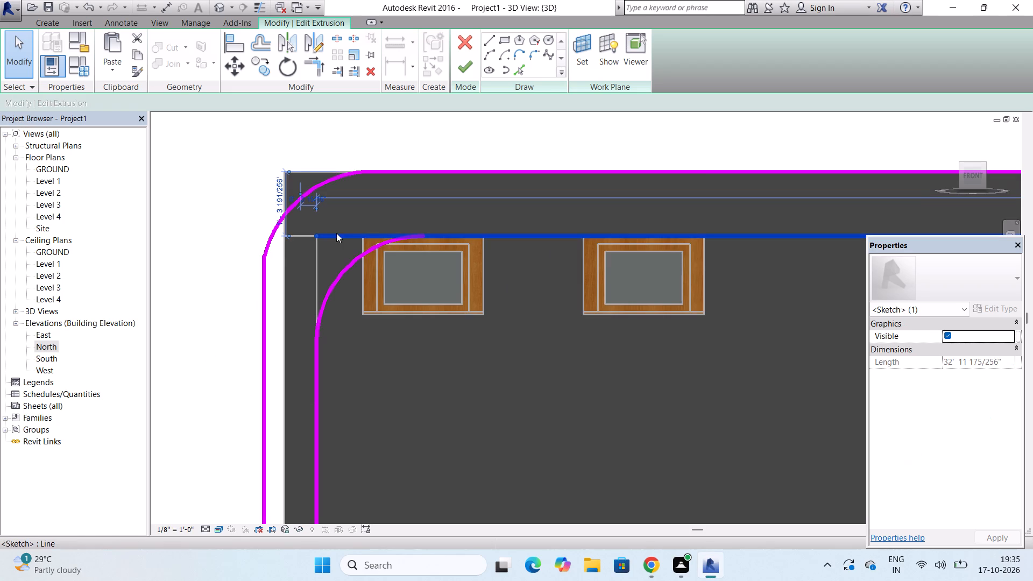
pyautogui.moveTo(317, 234); pyautogui.dragTo(442, 240)
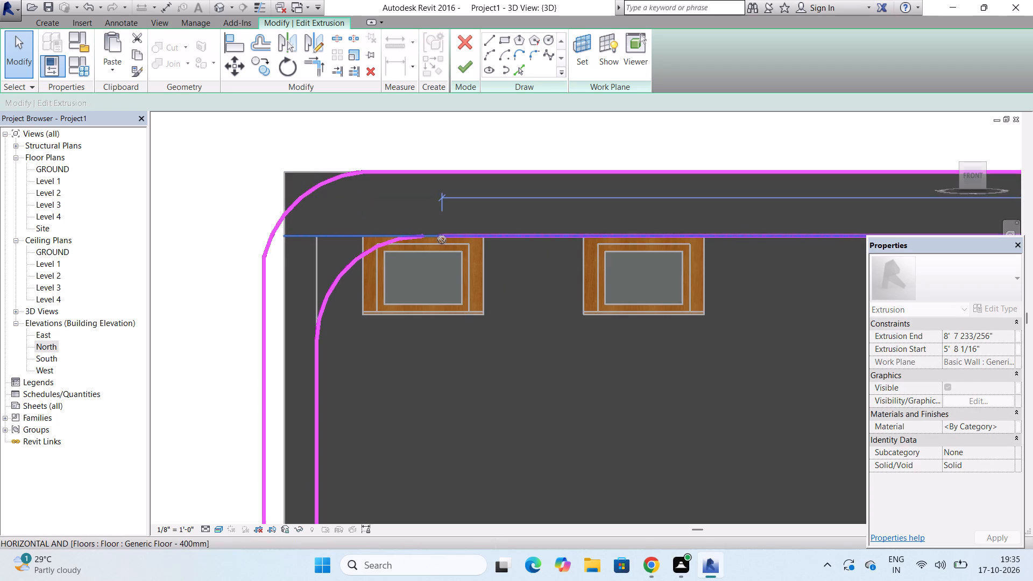
pyautogui.moveTo(442, 240); pyautogui.dragTo(415, 239)
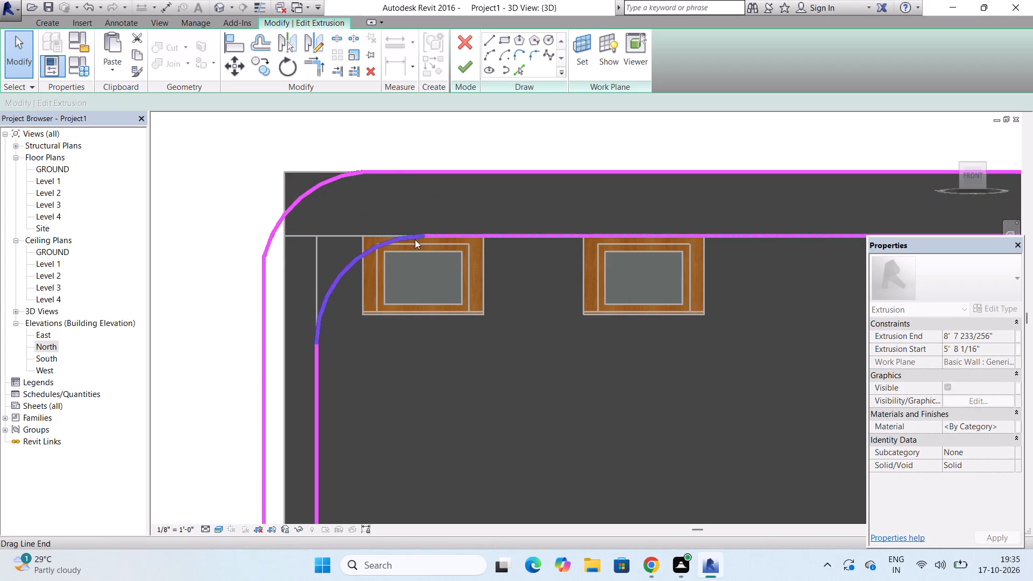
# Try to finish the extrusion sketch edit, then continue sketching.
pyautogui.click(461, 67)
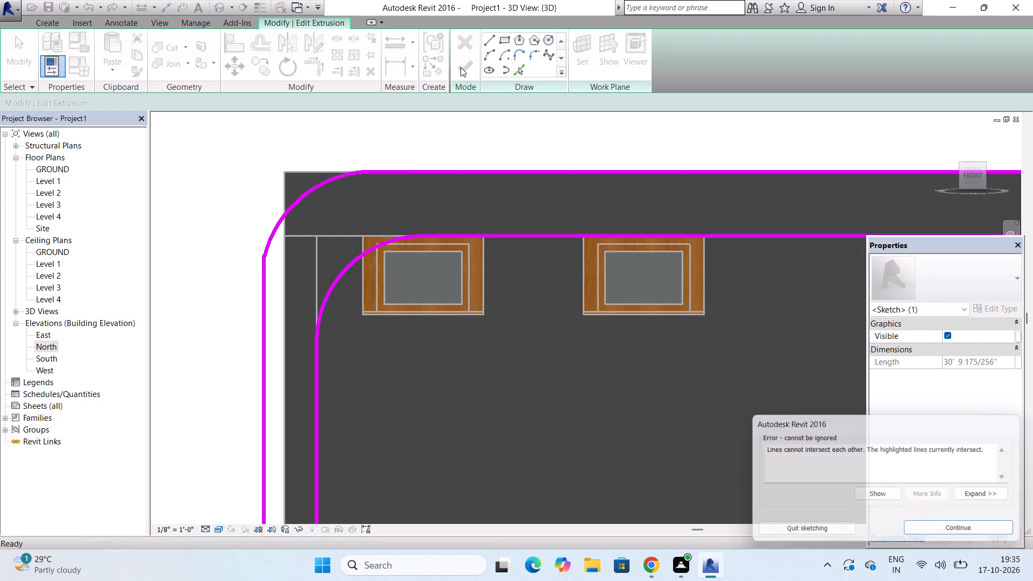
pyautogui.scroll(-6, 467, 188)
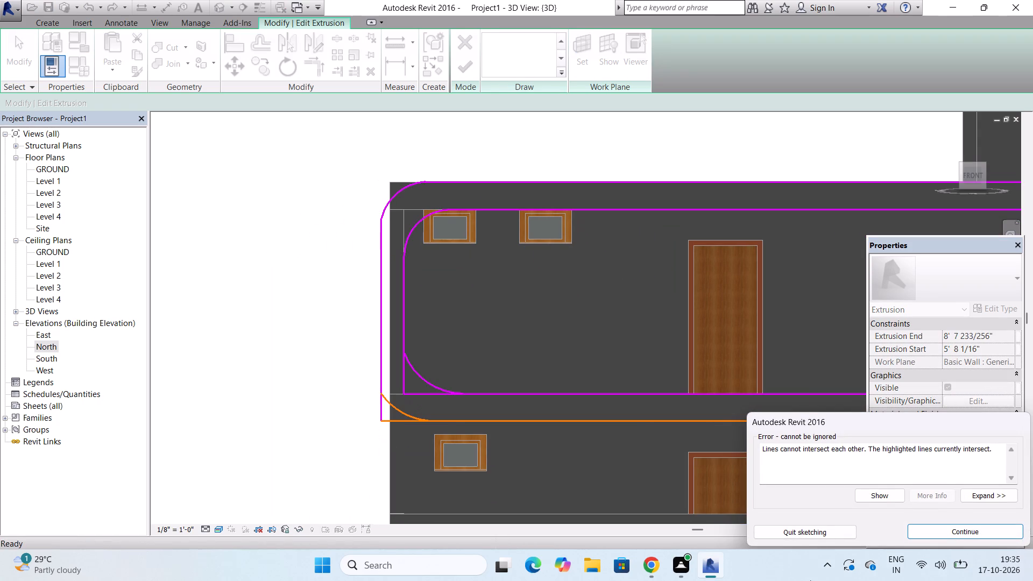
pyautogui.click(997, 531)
# Shorten the sketch's outer left side line to about 8' 3 1/4" so its lower end meets the outer lower-left corner arc.
pyautogui.scroll(3, 385, 398)
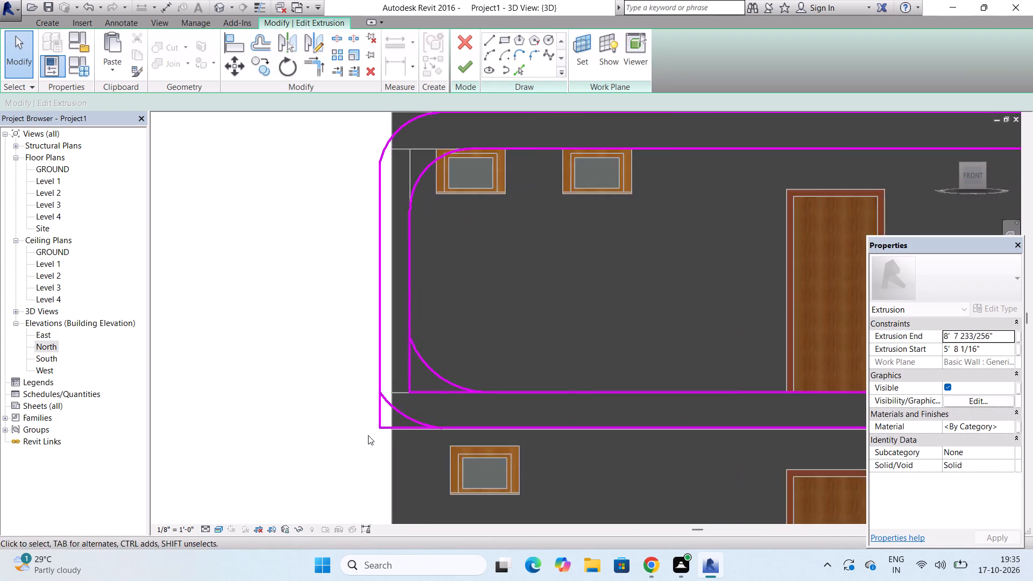
pyautogui.scroll(1, 368, 435)
pyautogui.click(384, 403)
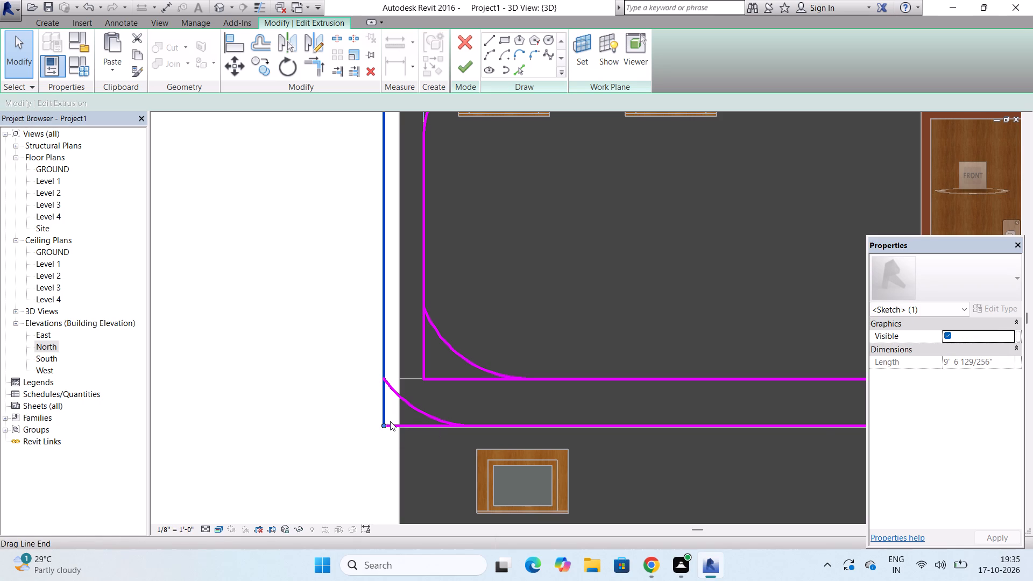
pyautogui.moveTo(383, 426); pyautogui.dragTo(385, 396)
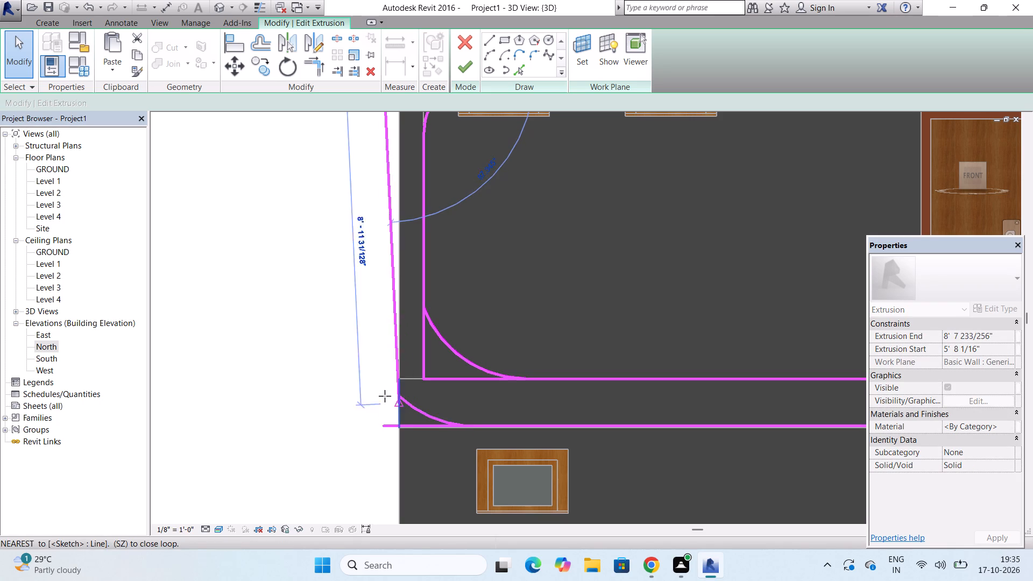
pyautogui.moveTo(385, 396); pyautogui.dragTo(383, 384)
pyautogui.press('Escape')
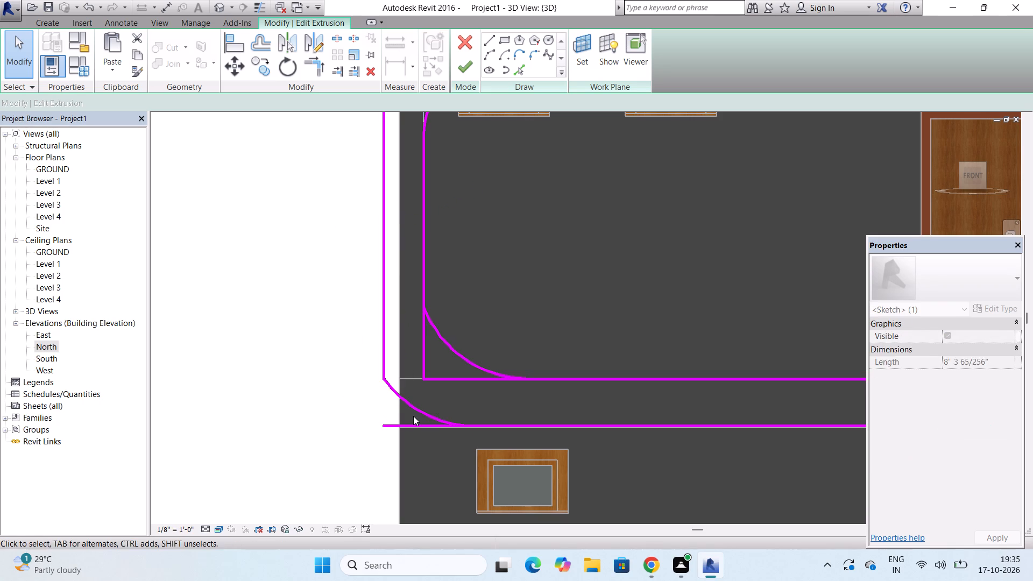
# Shorten the sketch's outer bottom line so its left end meets the outer lower-left corner arc.
pyautogui.click(386, 421)
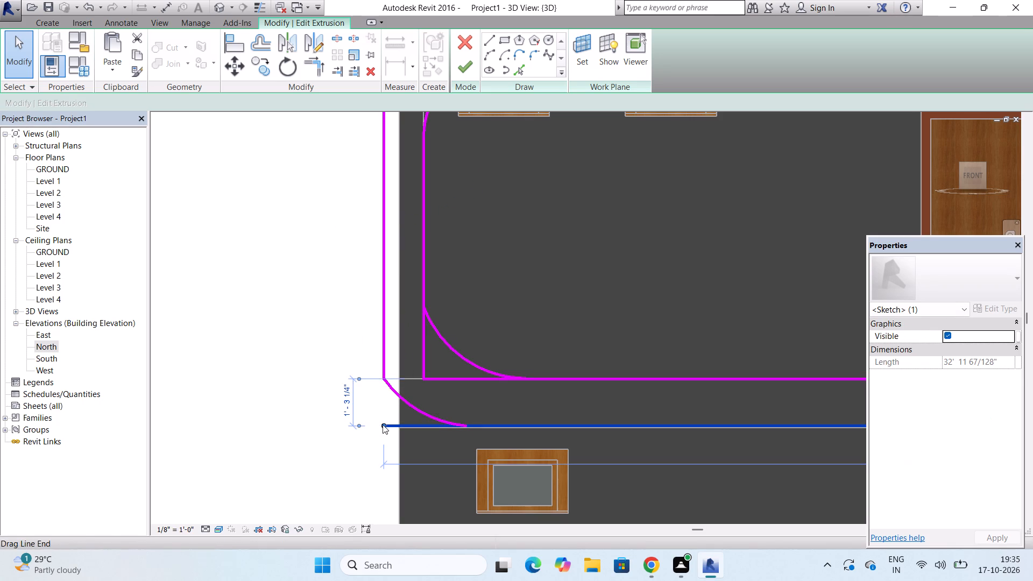
pyautogui.moveTo(383, 424); pyautogui.dragTo(461, 427)
pyautogui.press('Escape')
# Shorten the sketch's inner left side line to about 4' 7 1/4" so its lower end meets the inner lower-left corner arc.
pyautogui.click(420, 353)
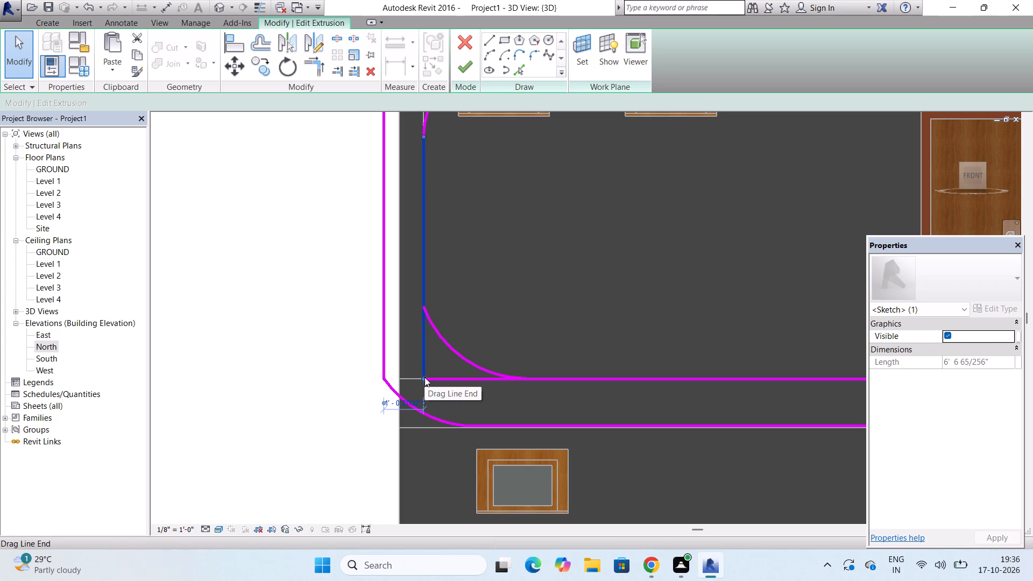
pyautogui.moveTo(424, 377); pyautogui.dragTo(426, 292)
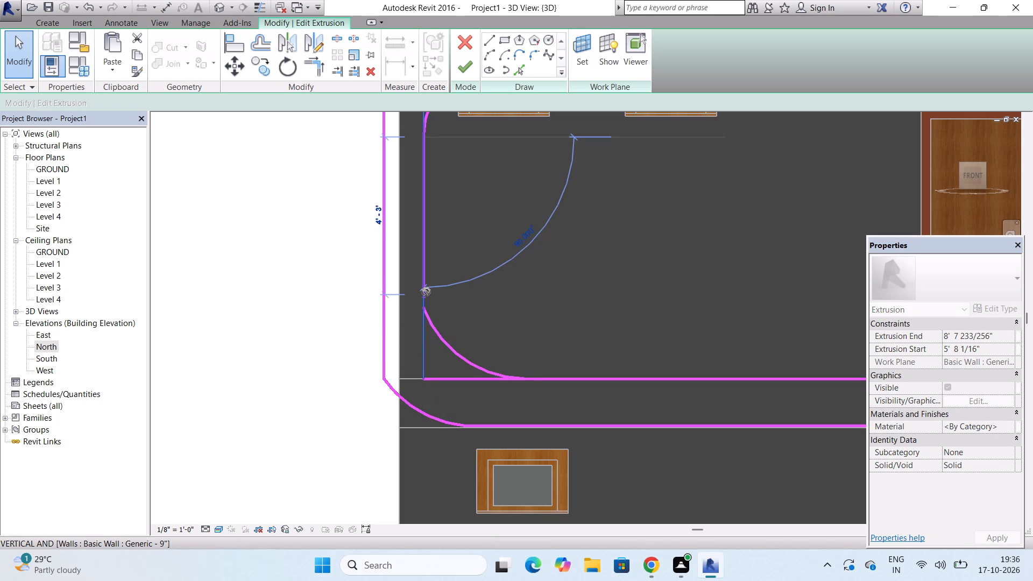
pyautogui.moveTo(426, 292); pyautogui.dragTo(427, 304)
pyautogui.press('Escape')
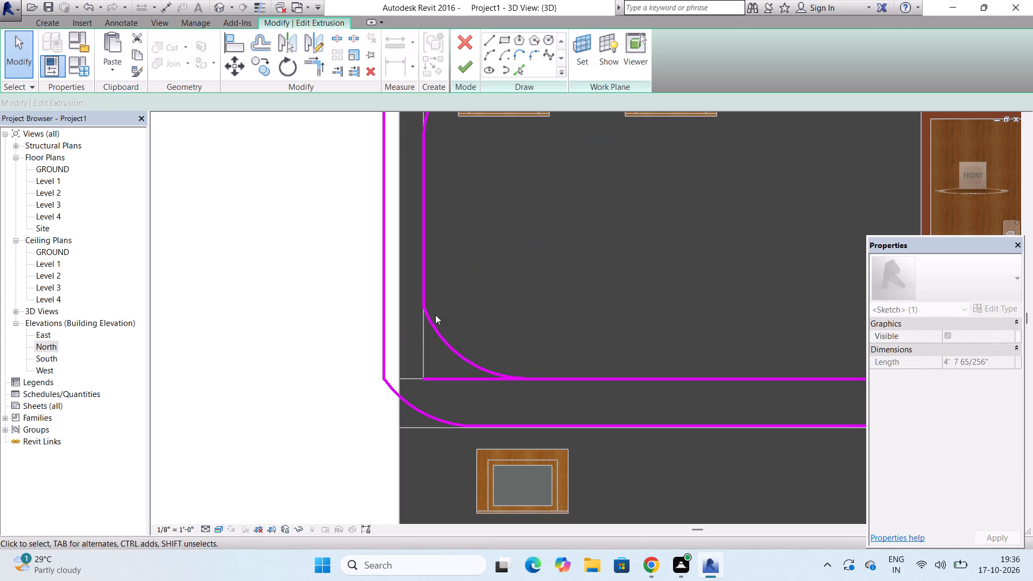
pyautogui.press('Escape')
pyautogui.press('Escape')
# Shorten the sketch's inner bottom line so its left end meets the inner lower-left corner arc.
pyautogui.click(467, 375)
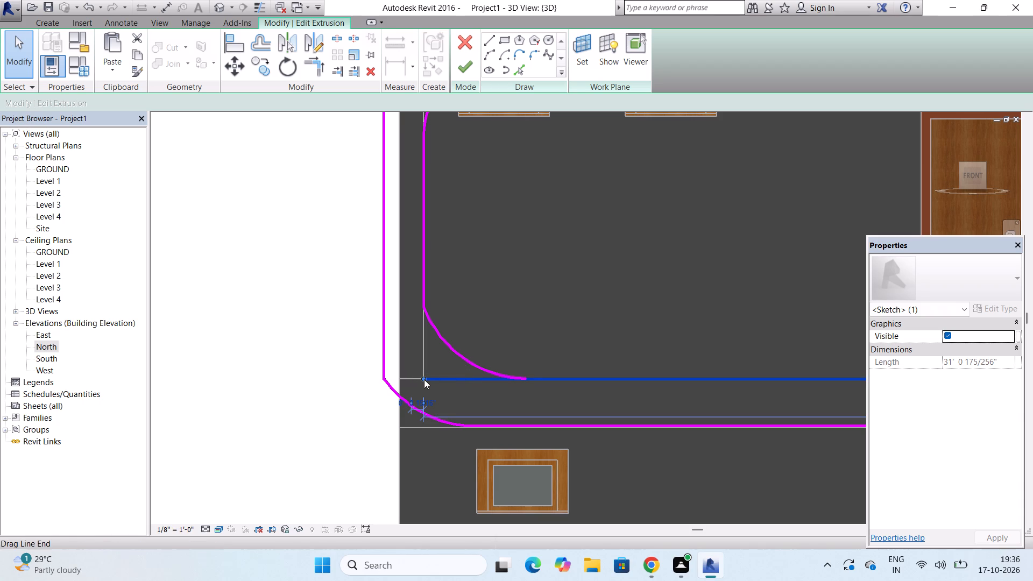
pyautogui.moveTo(424, 379); pyautogui.dragTo(516, 380)
pyautogui.press('Escape')
pyautogui.press('Escape')
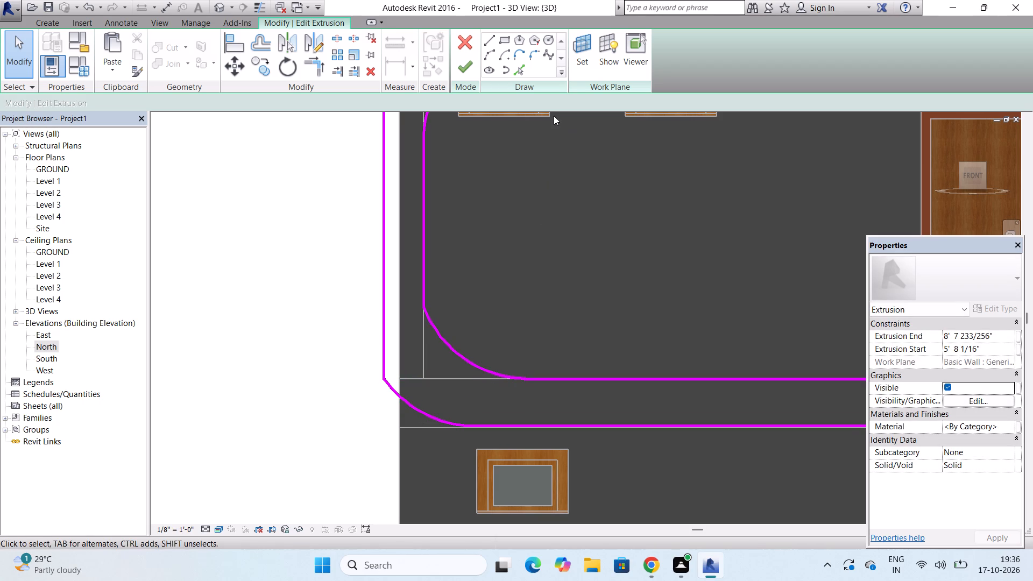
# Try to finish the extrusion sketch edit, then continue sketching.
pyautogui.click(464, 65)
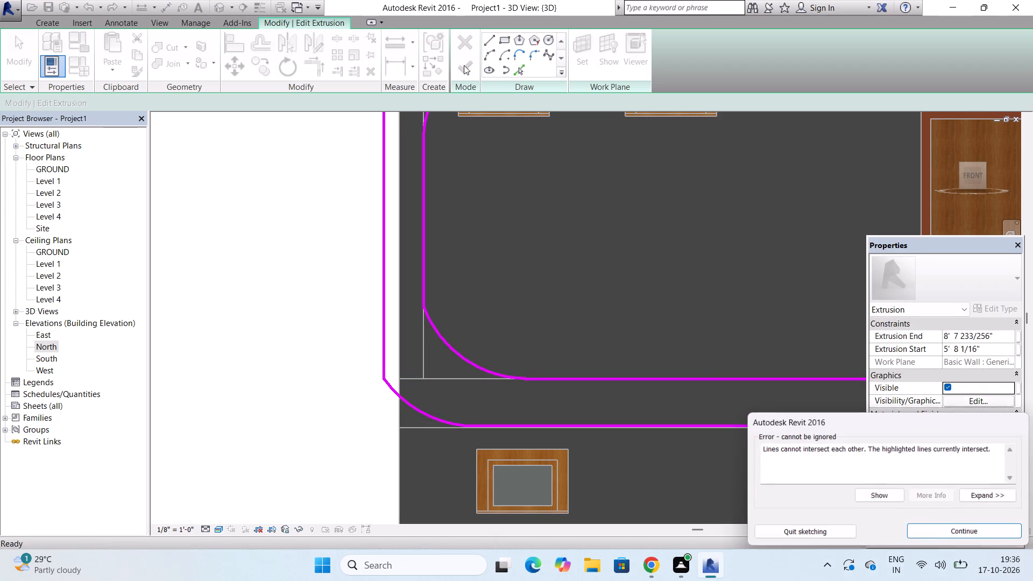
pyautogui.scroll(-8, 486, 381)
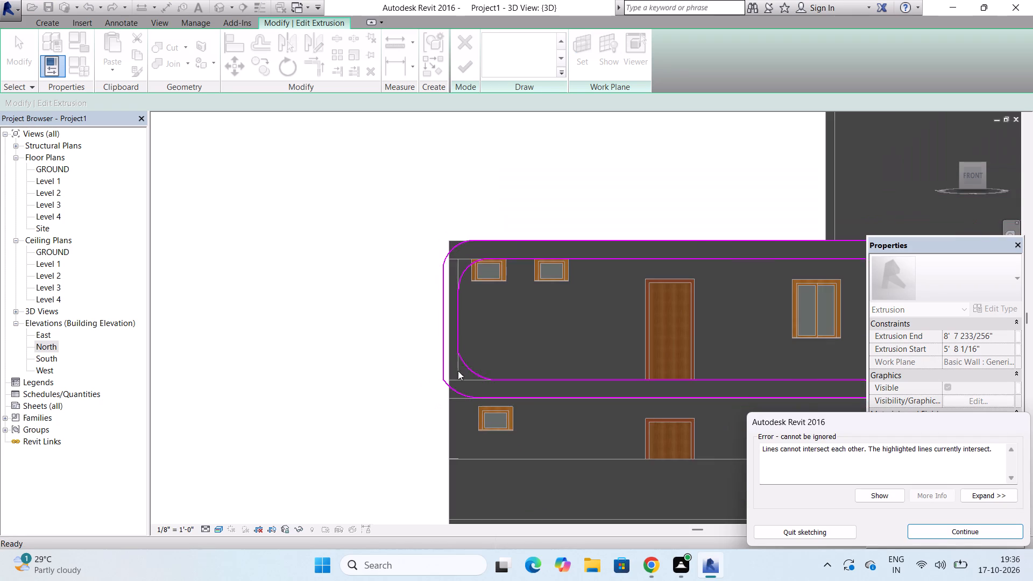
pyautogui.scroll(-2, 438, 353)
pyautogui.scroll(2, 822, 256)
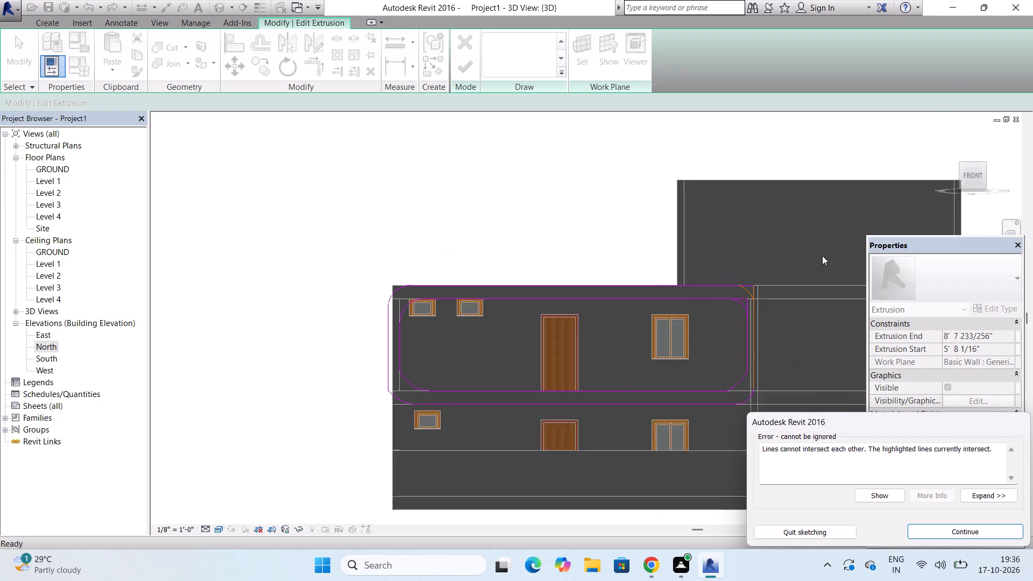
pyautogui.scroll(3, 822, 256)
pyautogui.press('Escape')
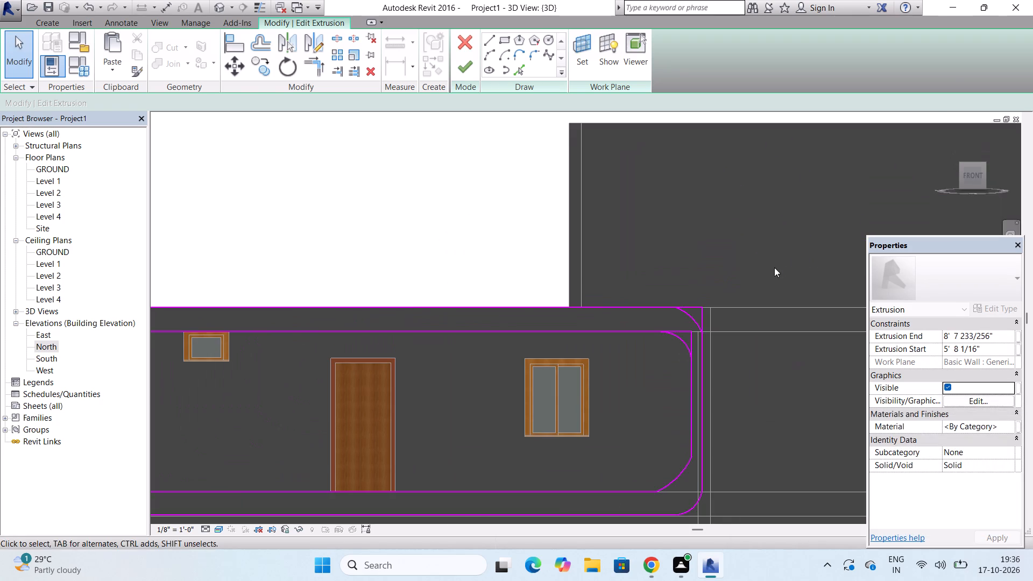
# Shorten the sketch's inner top line to about 29' 5", bringing its right end back to the inner upper-right corner arc.
pyautogui.scroll(6, 679, 336)
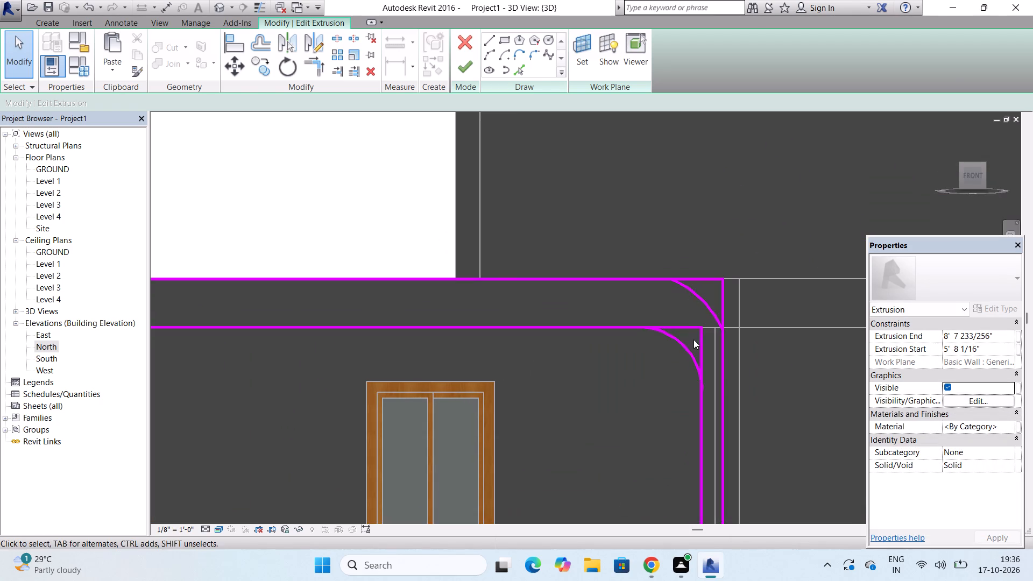
pyautogui.scroll(2, 694, 339)
pyautogui.click(677, 318)
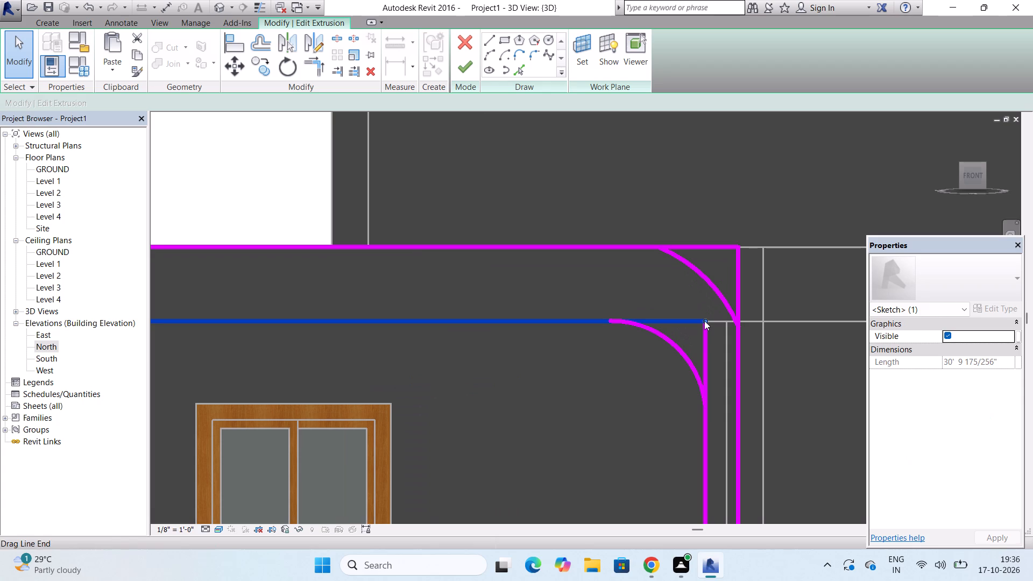
pyautogui.moveTo(704, 321); pyautogui.dragTo(625, 320)
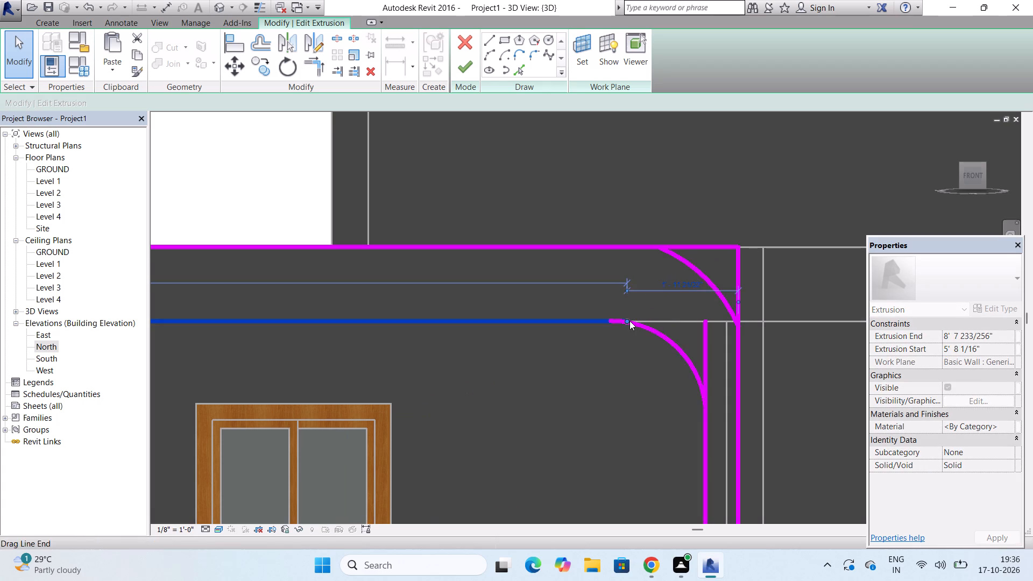
pyautogui.press('Escape')
# Shorten the sketch's inner right side line so its upper end meets the inner upper-right corner arc, dismissing the Autodesk notification card.
pyautogui.scroll(-3, 666, 307)
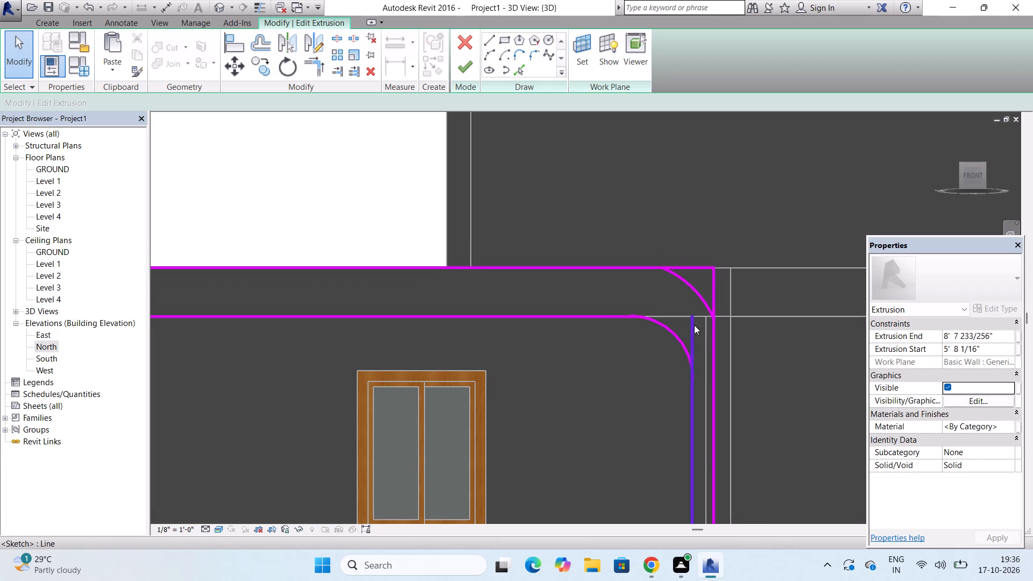
pyautogui.click(693, 329)
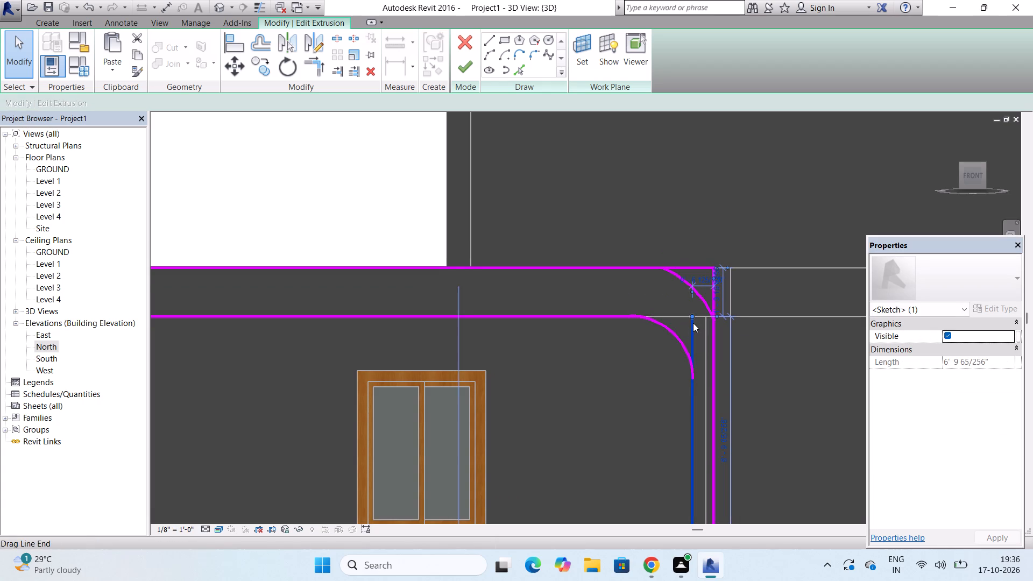
pyautogui.moveTo(692, 315); pyautogui.dragTo(681, 346)
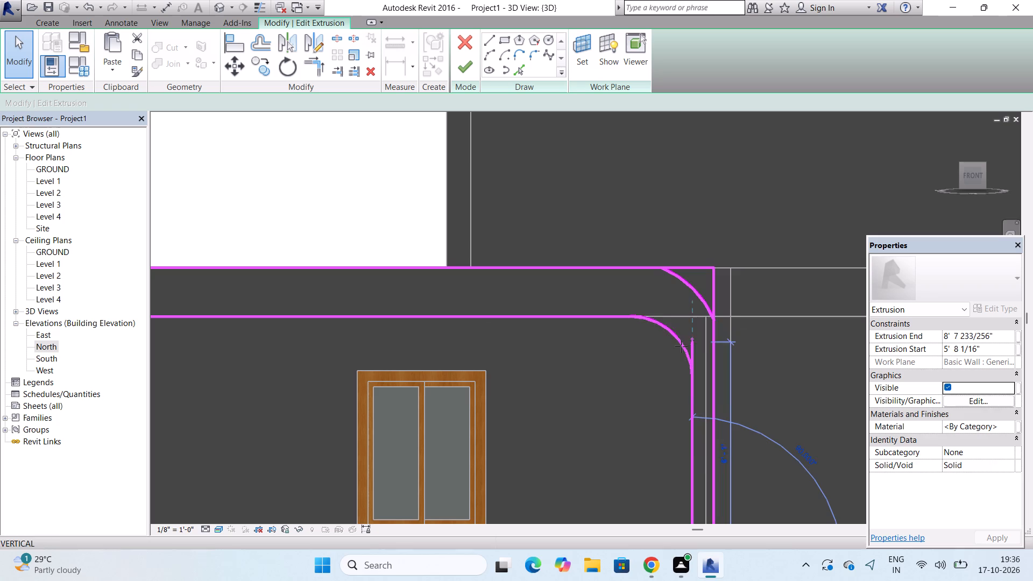
pyautogui.moveTo(681, 346); pyautogui.dragTo(692, 353)
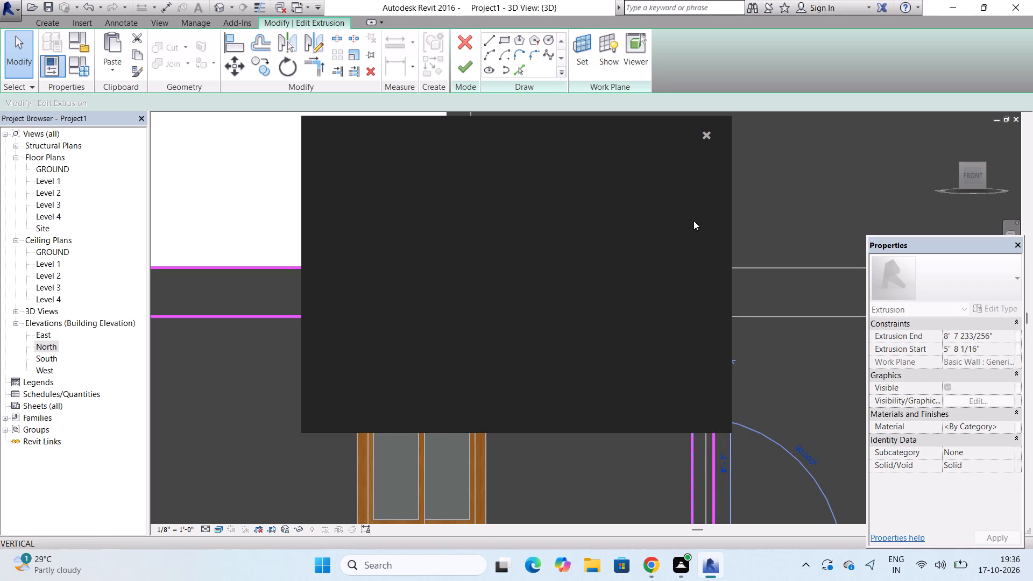
pyautogui.click(708, 139)
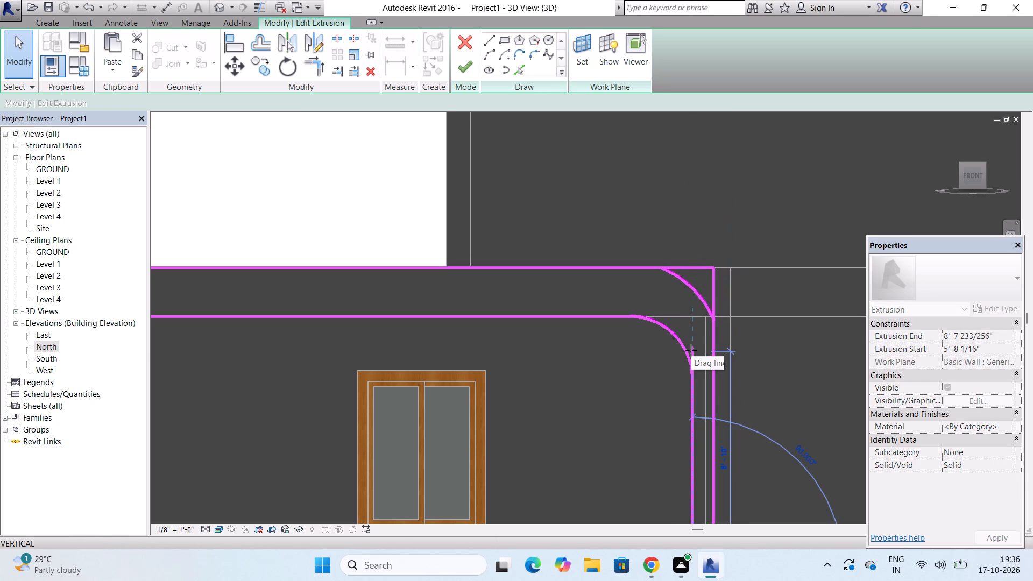
pyautogui.scroll(-7, 691, 350)
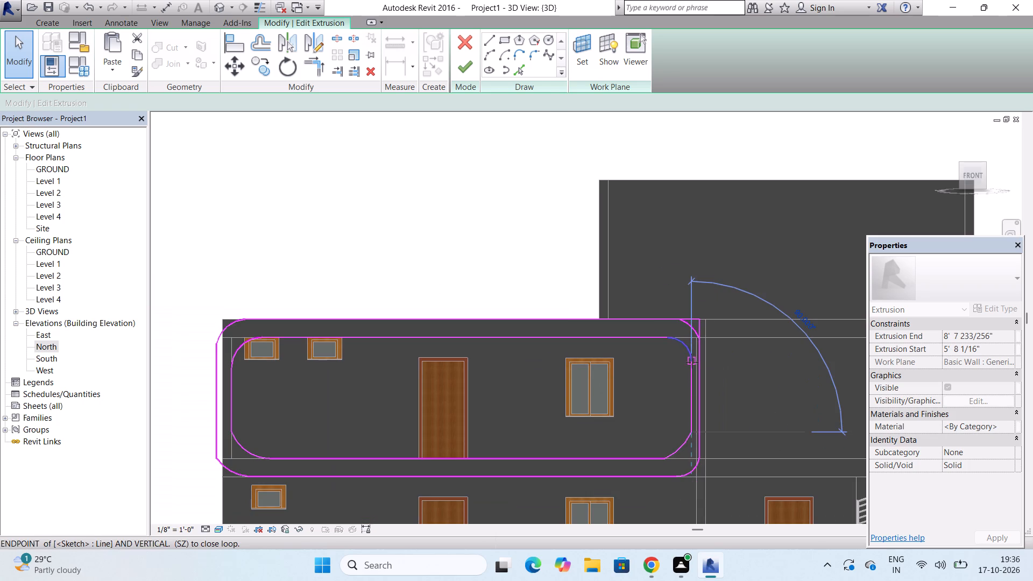
pyautogui.scroll(7, 690, 367)
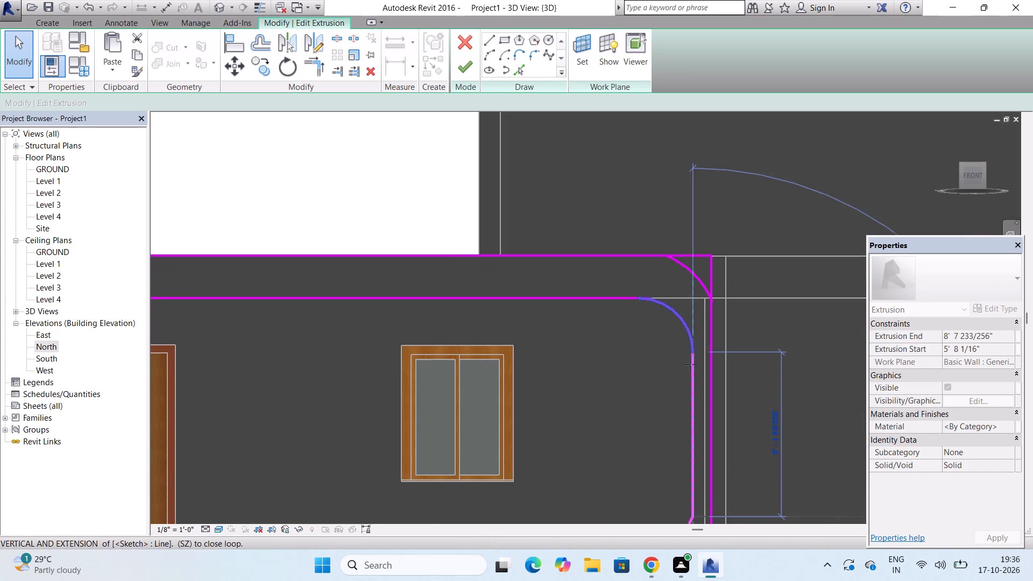
pyautogui.click(692, 352)
pyautogui.press('Escape')
pyautogui.press('Escape')
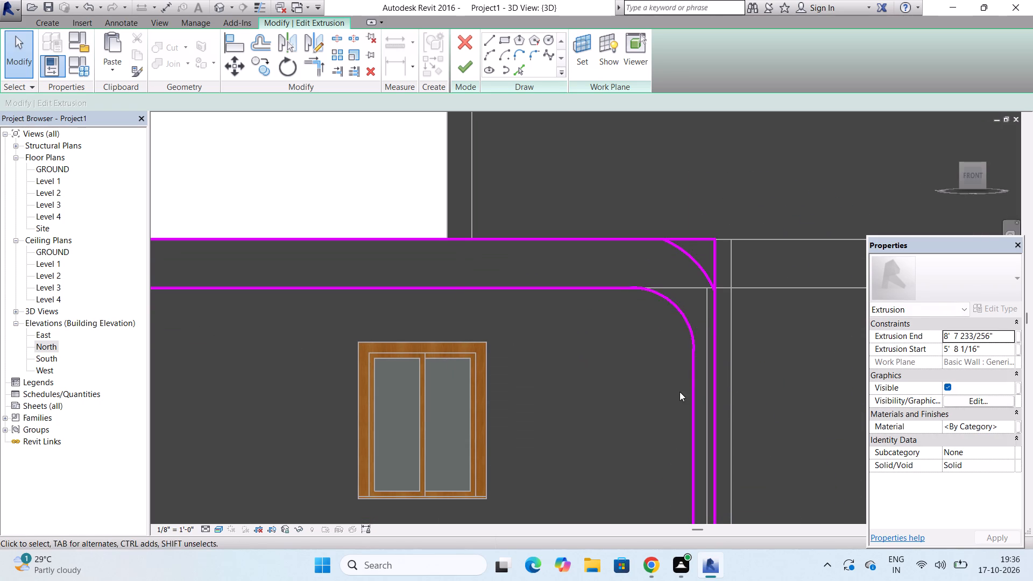
# Shorten the sketch's outer top line to about 31' 1 13/16" so its right end meets the outer upper-right corner arc.
pyautogui.scroll(8, 695, 365)
pyautogui.scroll(-8, 669, 369)
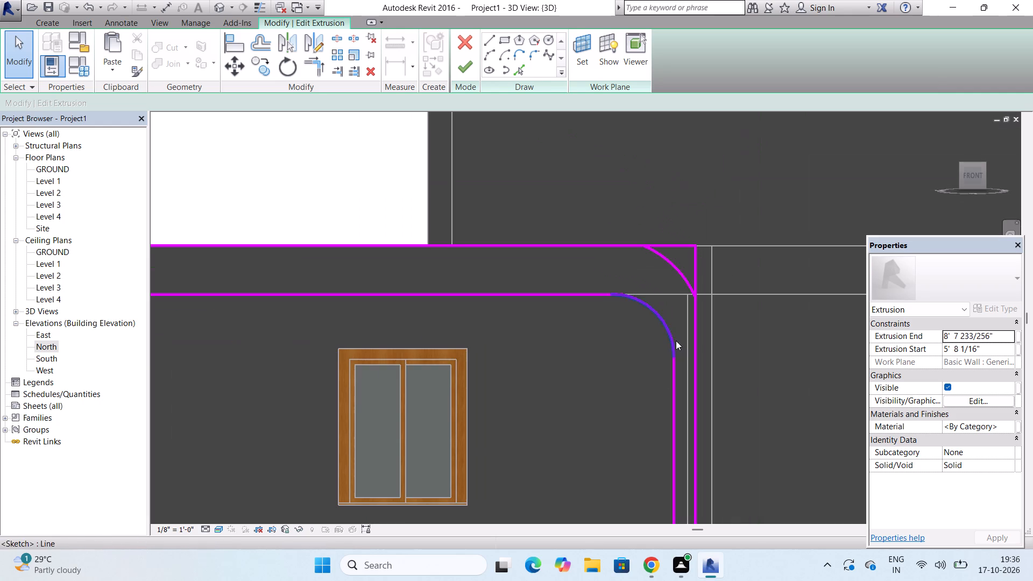
pyautogui.click(677, 249)
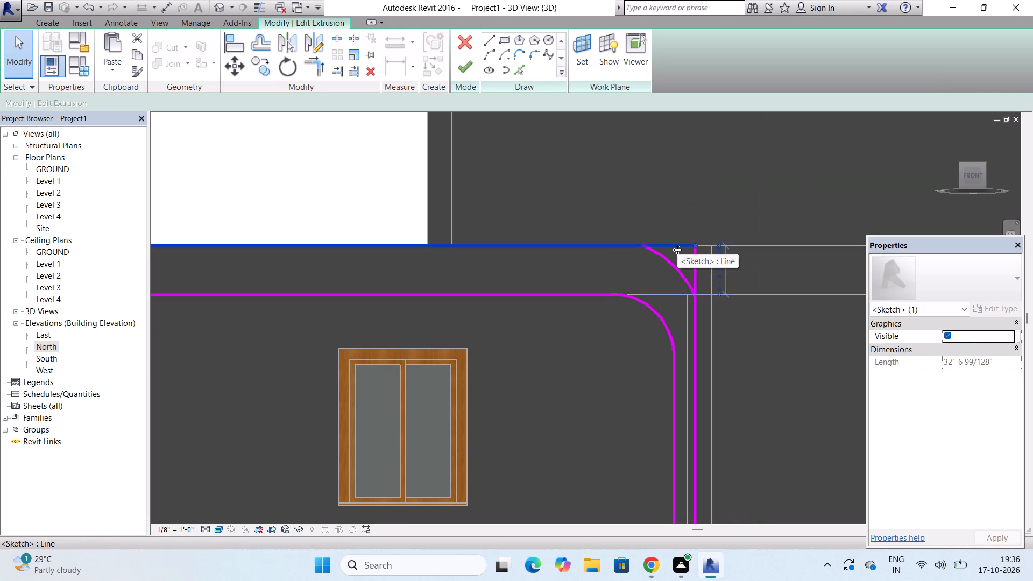
pyautogui.moveTo(696, 243); pyautogui.dragTo(648, 247)
# Shorten the sketch's outer right side line so its upper end meets the outer upper-right corner arc.
pyautogui.click(696, 250)
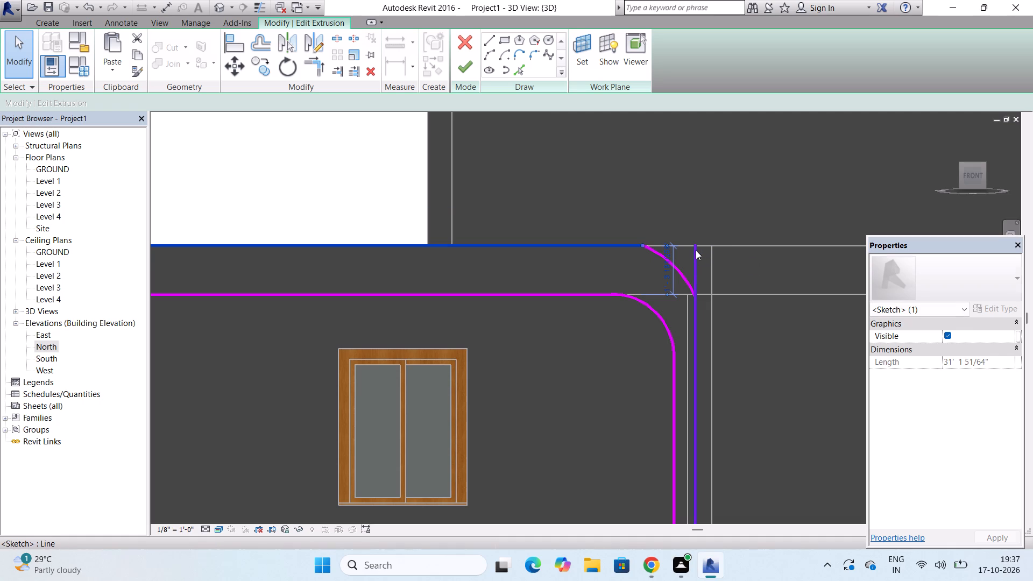
pyautogui.moveTo(694, 243); pyautogui.dragTo(694, 269)
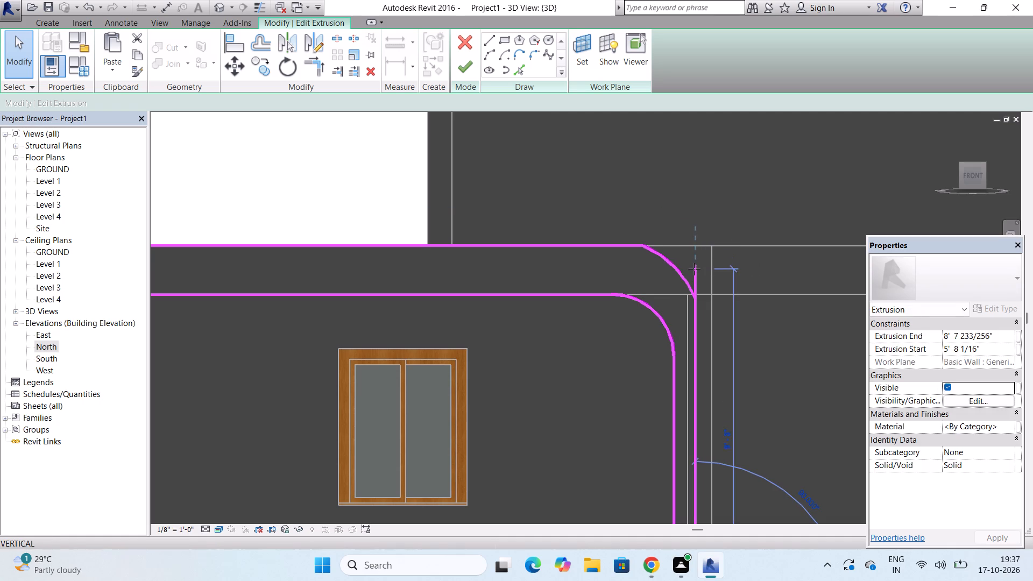
pyautogui.moveTo(694, 269); pyautogui.dragTo(692, 298)
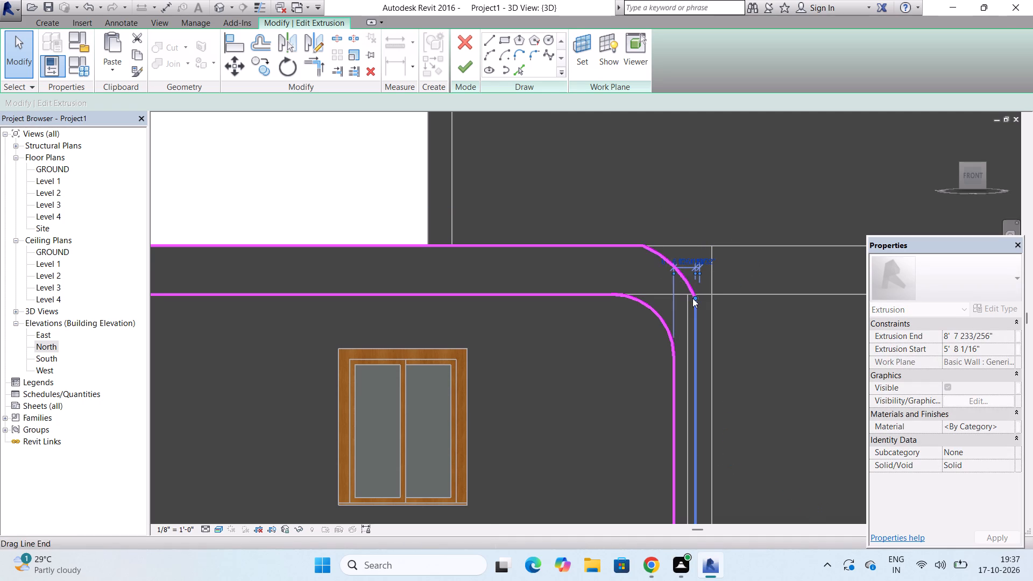
pyautogui.press('Escape')
pyautogui.press('Escape')
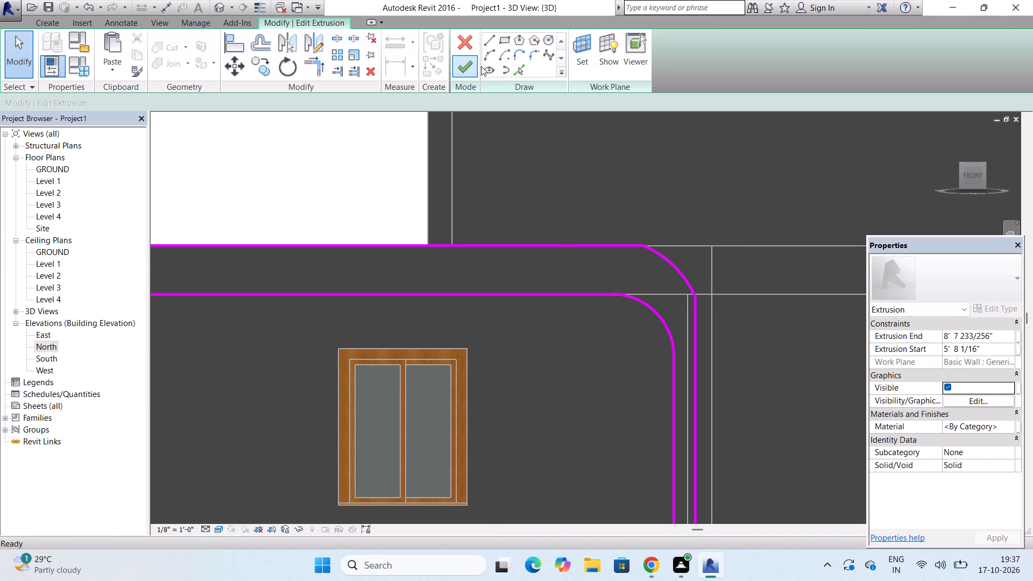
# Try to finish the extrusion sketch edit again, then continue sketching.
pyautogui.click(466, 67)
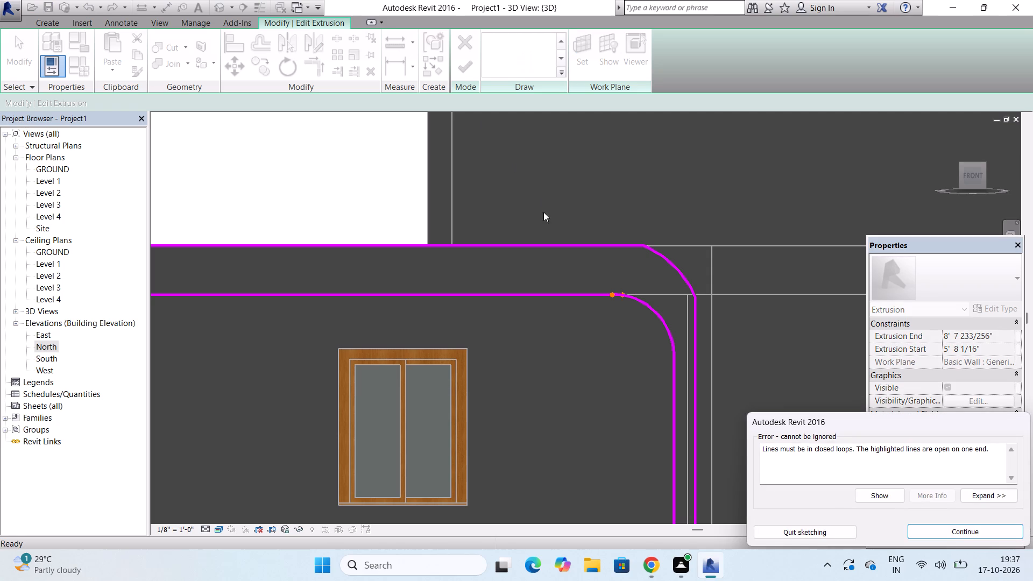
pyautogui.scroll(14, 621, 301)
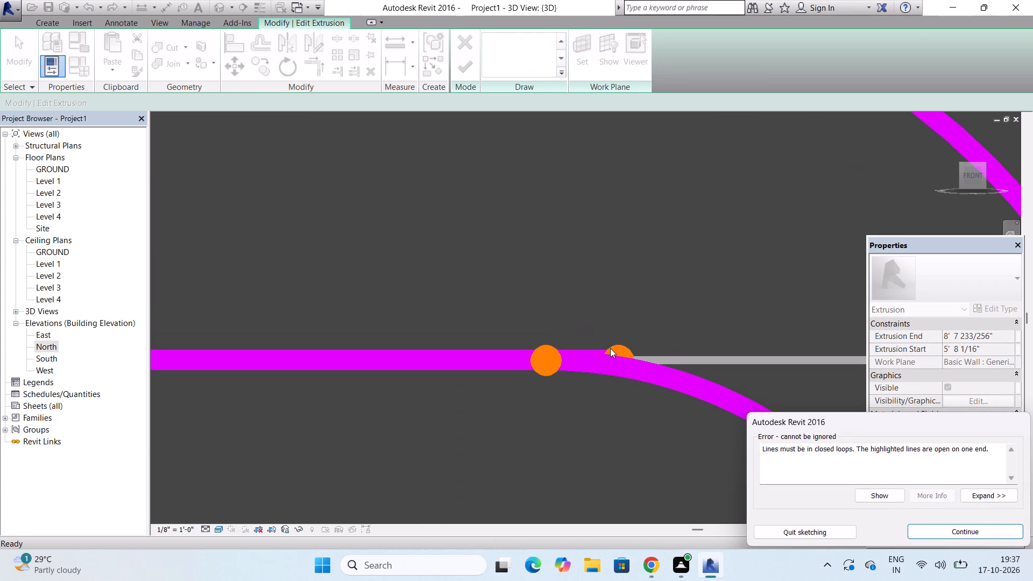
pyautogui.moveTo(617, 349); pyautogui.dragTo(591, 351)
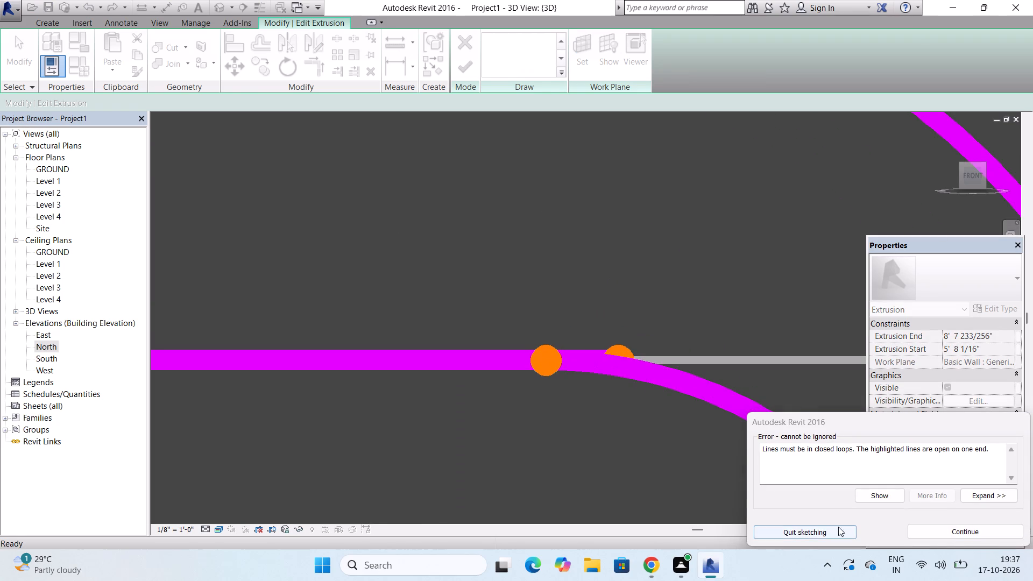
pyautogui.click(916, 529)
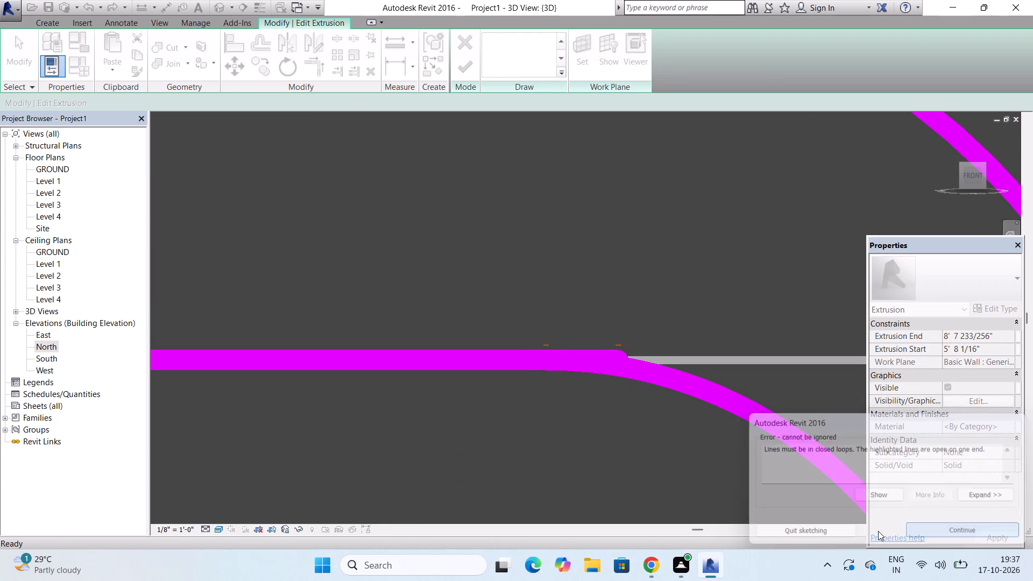
# Shorten the sketch's inner top line to about 29' 1 11/16" so its right end meets the inner upper-right corner arc.
pyautogui.click(621, 351)
pyautogui.scroll(-4, 618, 348)
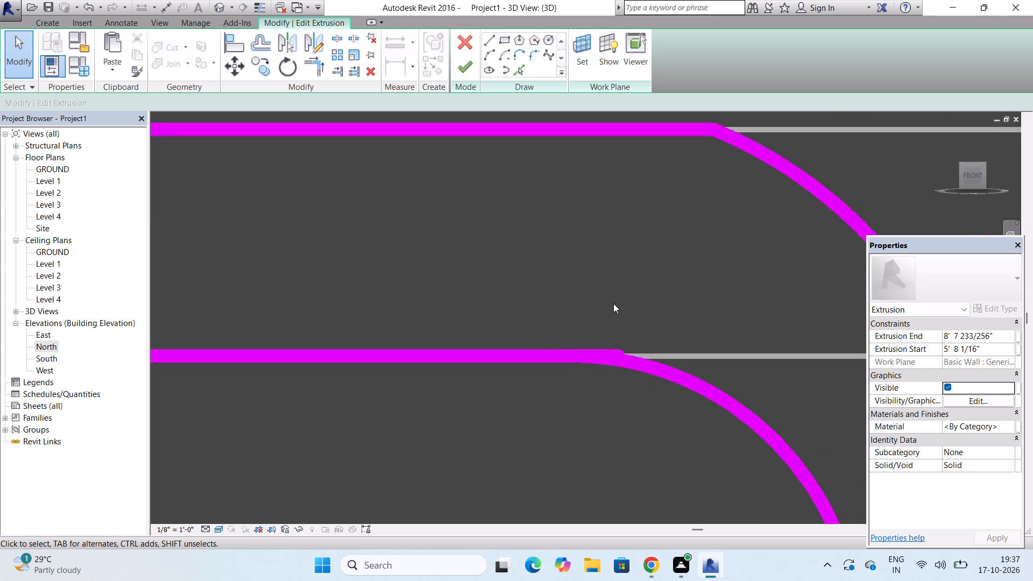
pyautogui.scroll(-4, 613, 303)
pyautogui.click(535, 335)
pyautogui.scroll(1, 607, 334)
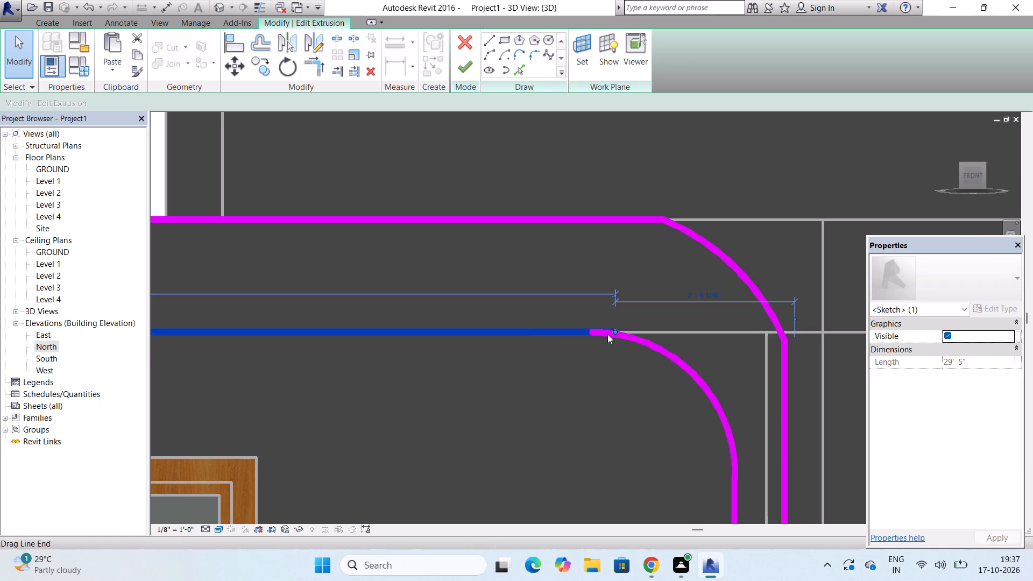
pyautogui.scroll(5, 607, 334)
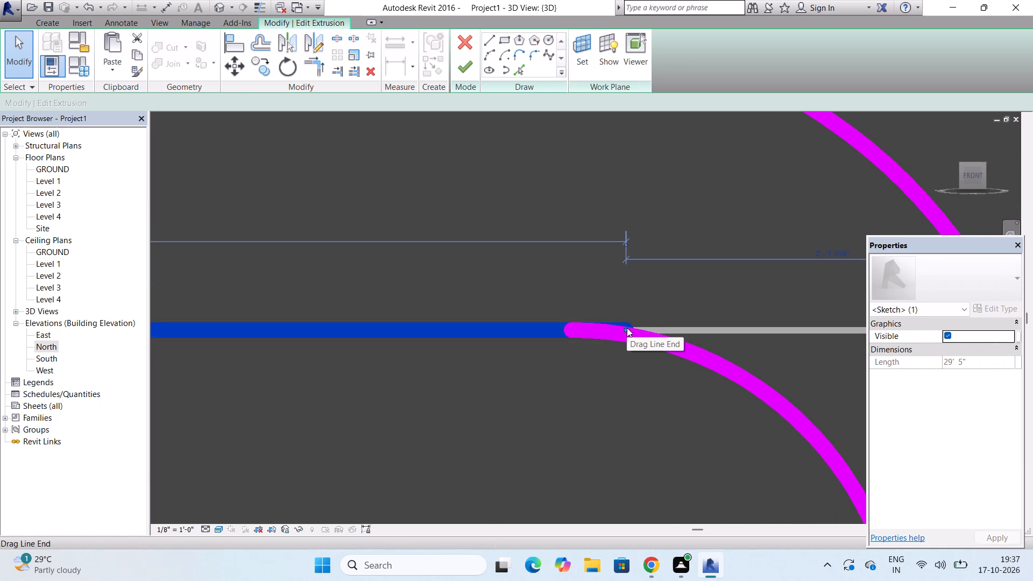
pyautogui.moveTo(627, 328); pyautogui.dragTo(585, 334)
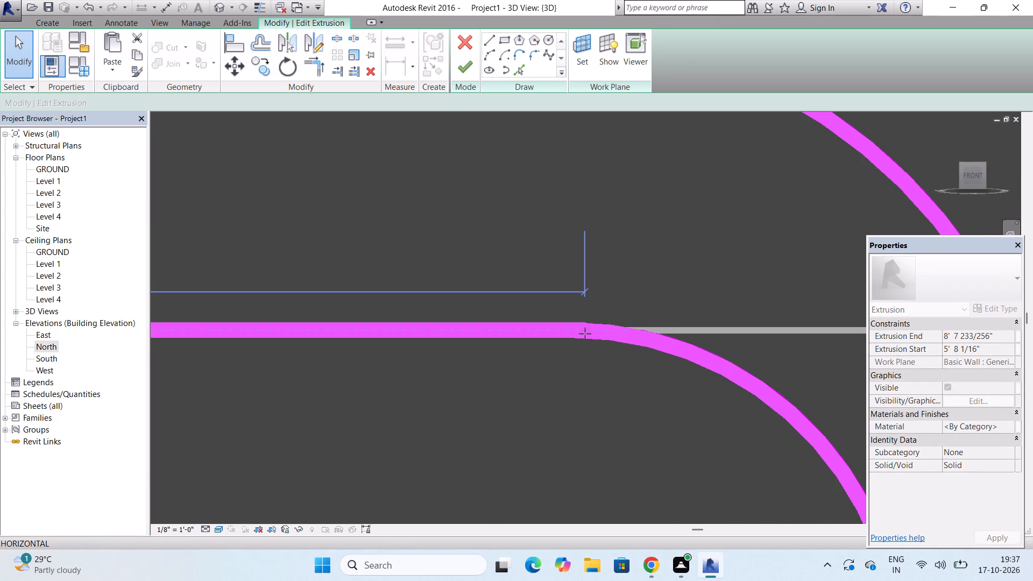
pyautogui.moveTo(585, 334); pyautogui.dragTo(567, 336)
pyautogui.scroll(-2, 558, 336)
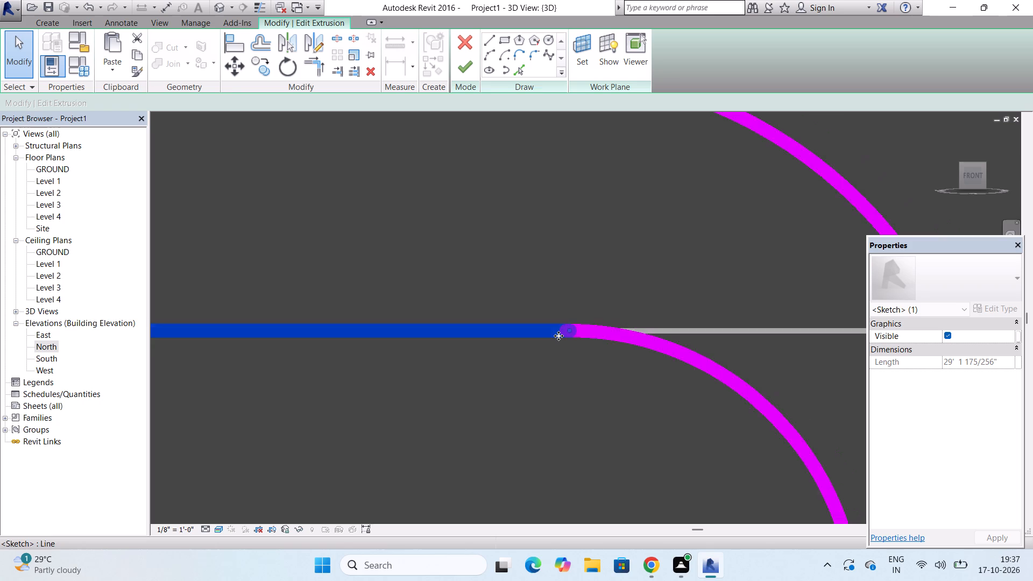
pyautogui.scroll(-7, 558, 336)
pyautogui.press('Escape')
pyautogui.press('Escape')
pyautogui.press('Escape')
pyautogui.press('Escape')
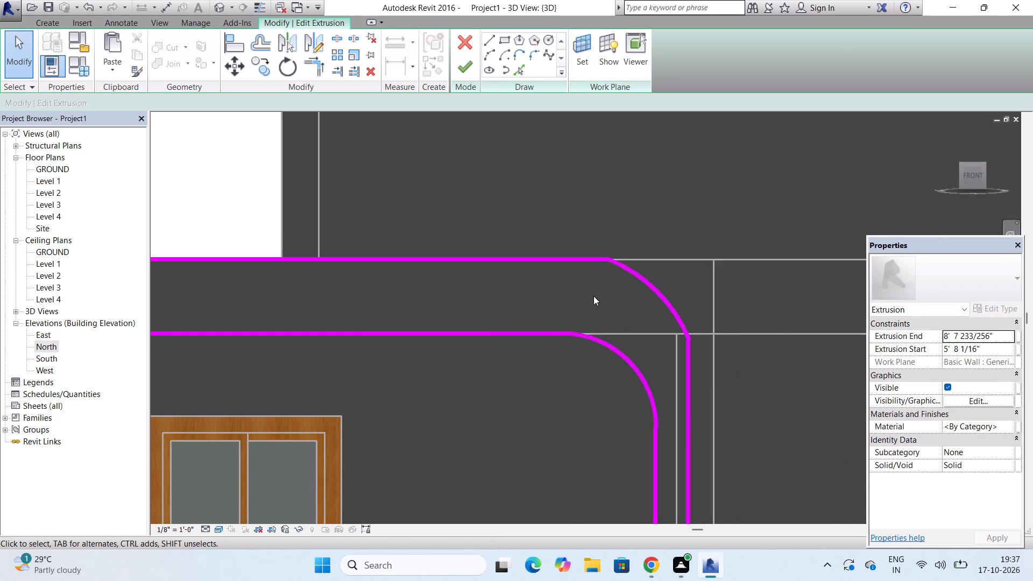
pyautogui.press('Escape')
# Finish the front frame's extrusion sketch edit.
pyautogui.click(467, 63)
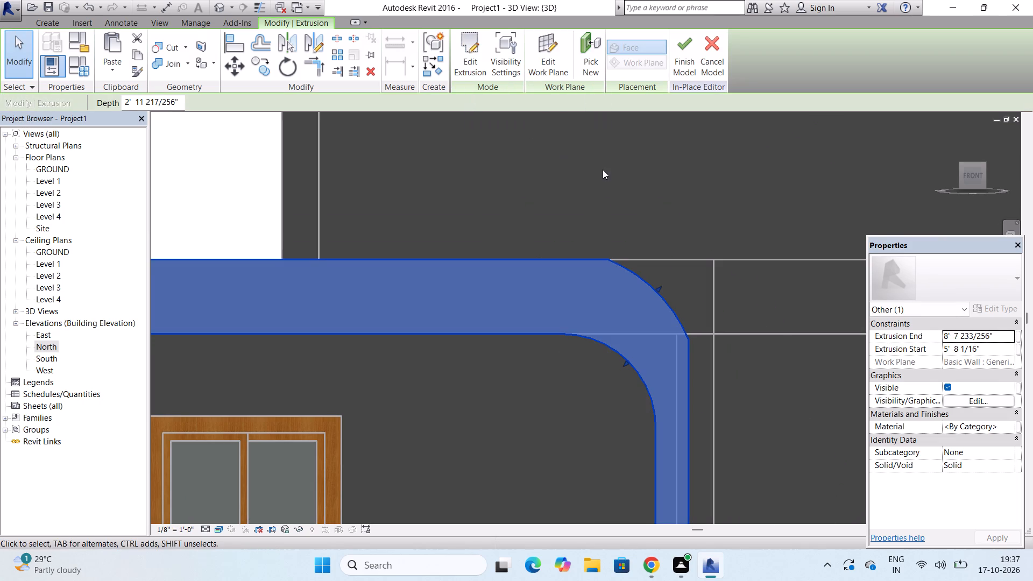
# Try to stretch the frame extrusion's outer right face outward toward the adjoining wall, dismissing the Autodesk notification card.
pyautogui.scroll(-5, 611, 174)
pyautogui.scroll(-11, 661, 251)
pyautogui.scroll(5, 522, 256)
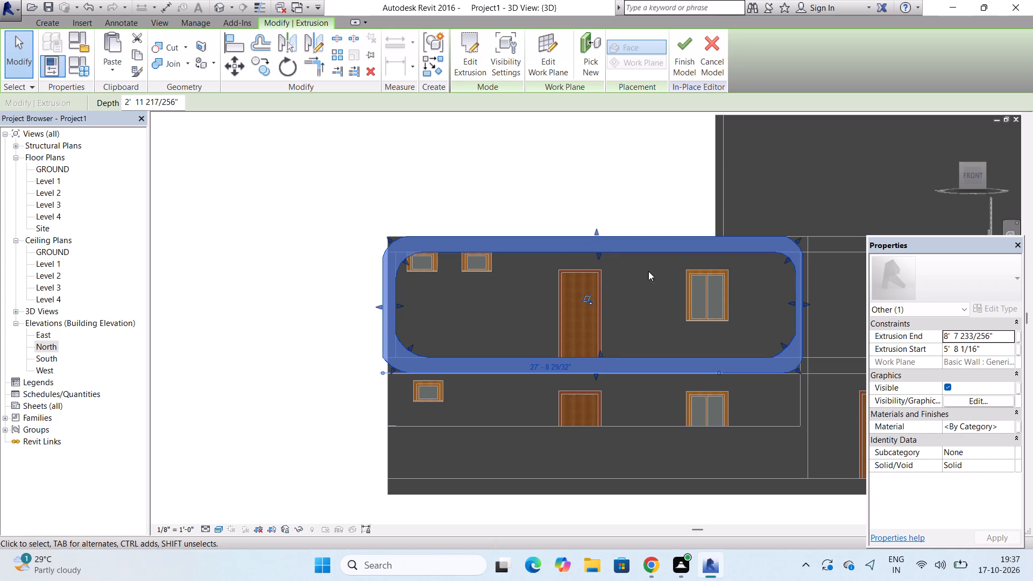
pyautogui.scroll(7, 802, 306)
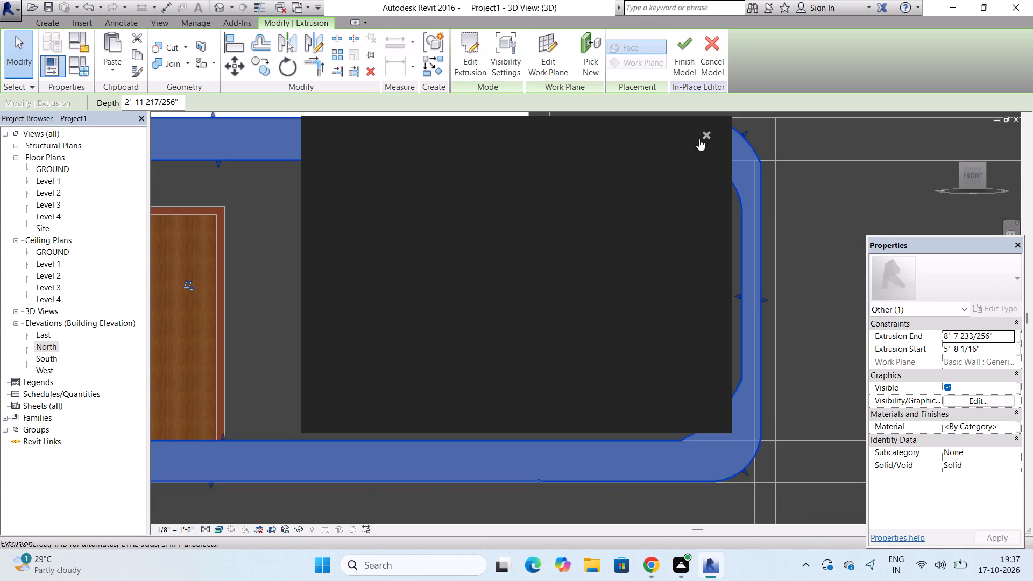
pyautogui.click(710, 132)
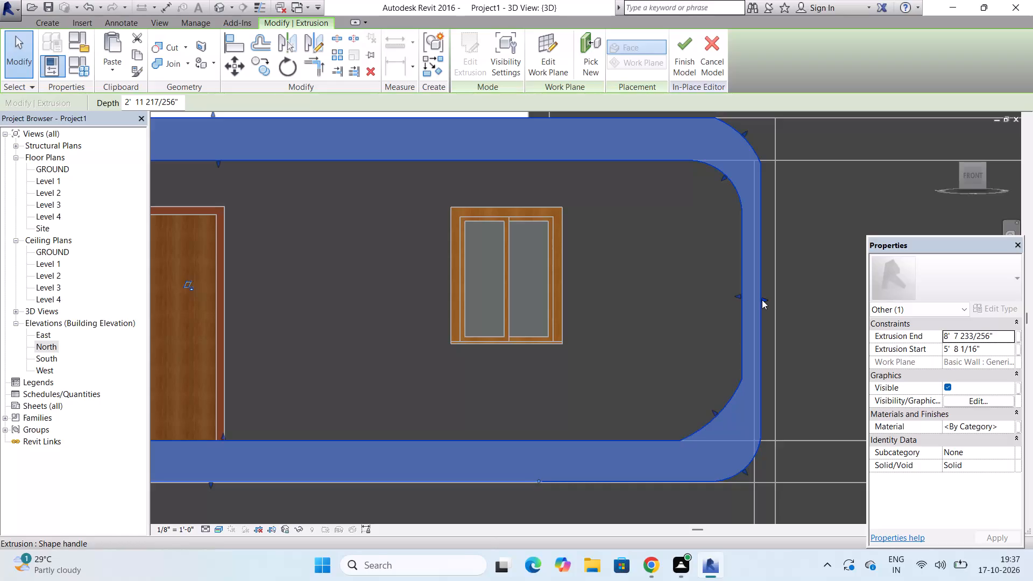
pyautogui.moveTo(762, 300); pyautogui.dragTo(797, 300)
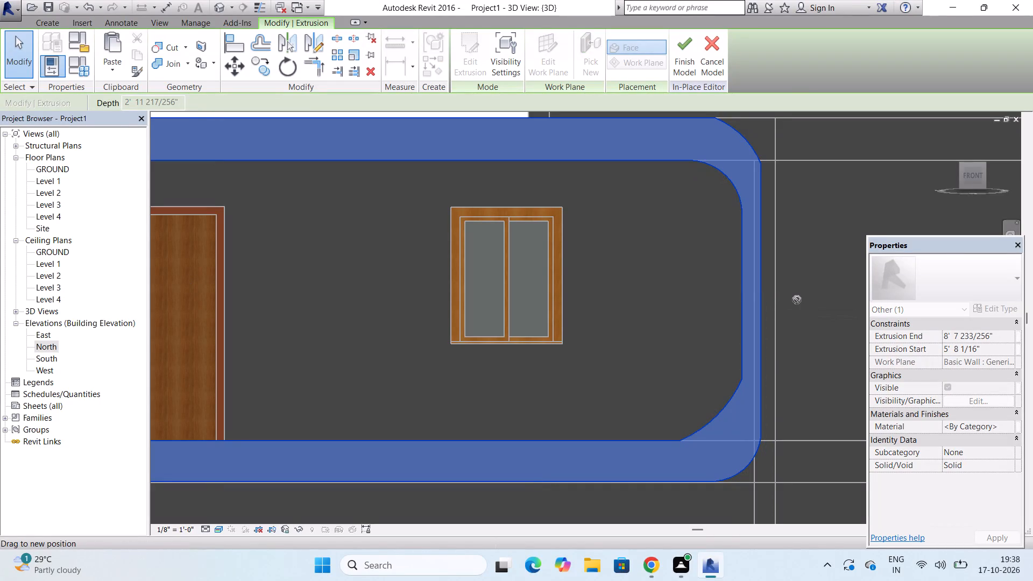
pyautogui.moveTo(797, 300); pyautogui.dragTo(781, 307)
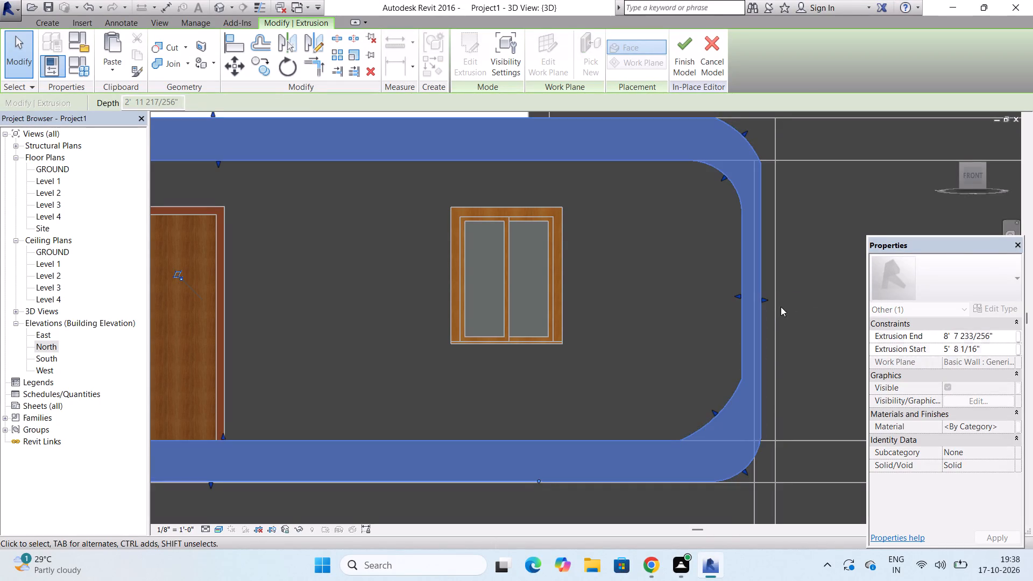
# Finish the in-place model of the second storey's front frame.
pyautogui.scroll(-13, 766, 308)
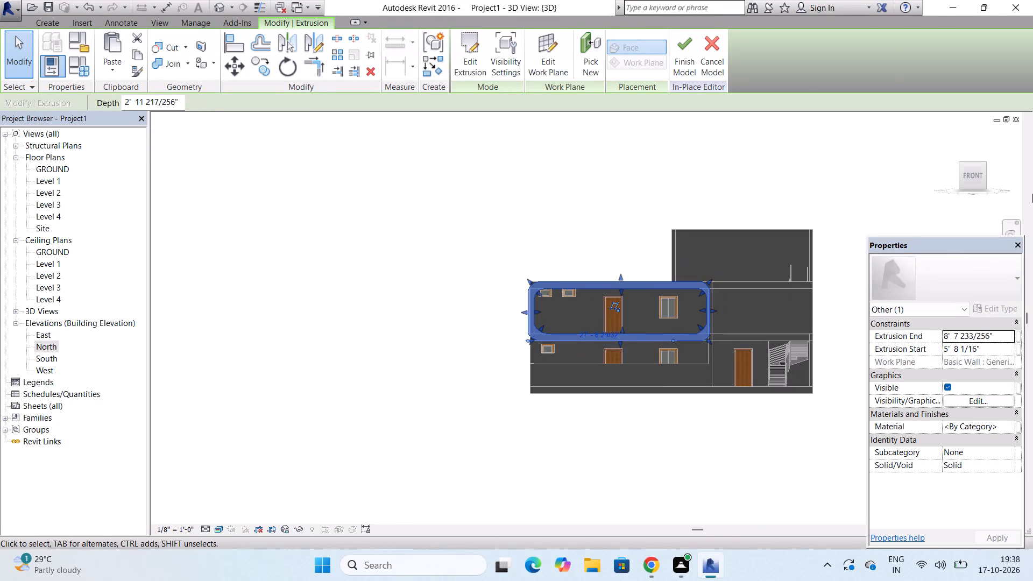
pyautogui.click(675, 68)
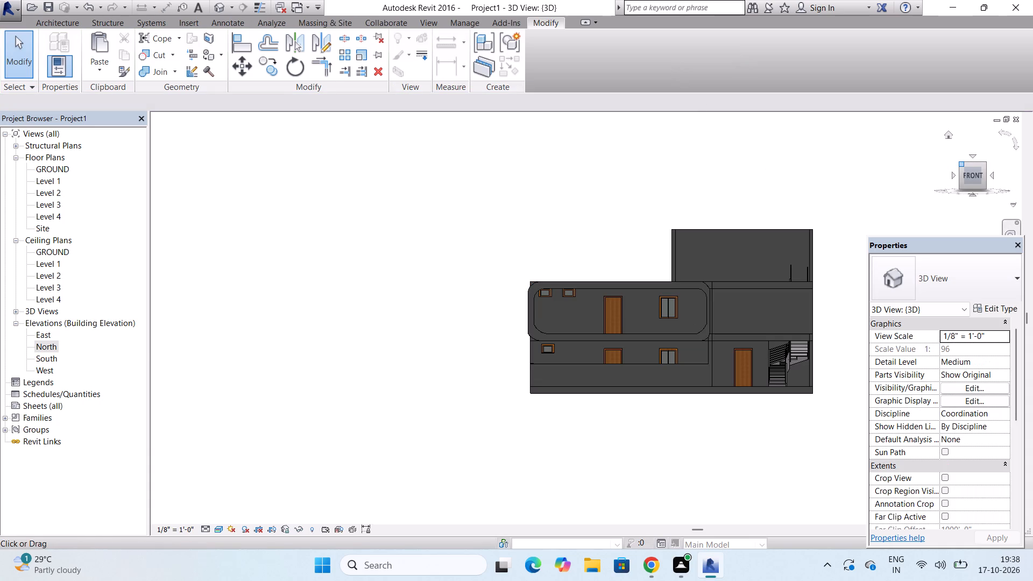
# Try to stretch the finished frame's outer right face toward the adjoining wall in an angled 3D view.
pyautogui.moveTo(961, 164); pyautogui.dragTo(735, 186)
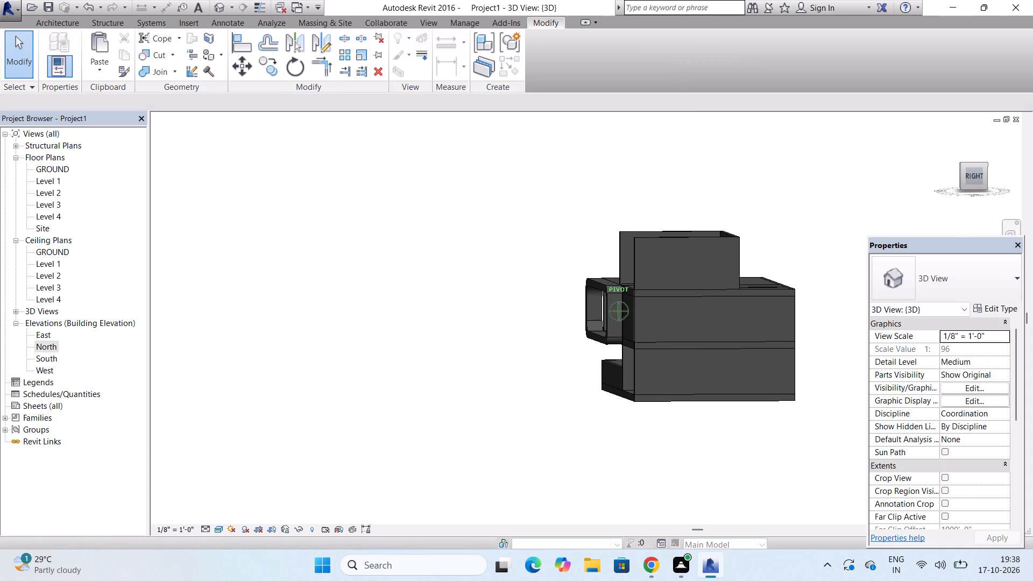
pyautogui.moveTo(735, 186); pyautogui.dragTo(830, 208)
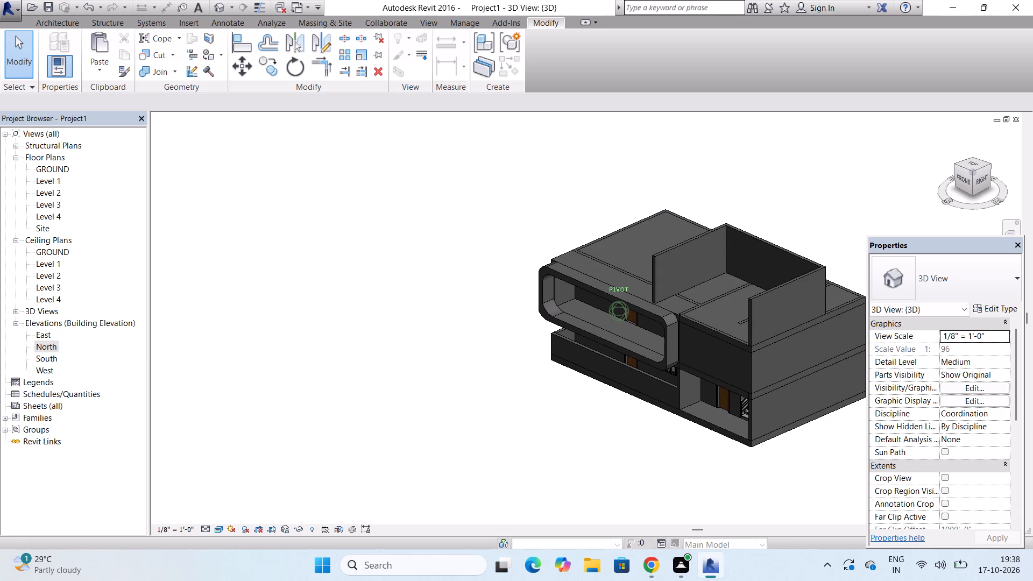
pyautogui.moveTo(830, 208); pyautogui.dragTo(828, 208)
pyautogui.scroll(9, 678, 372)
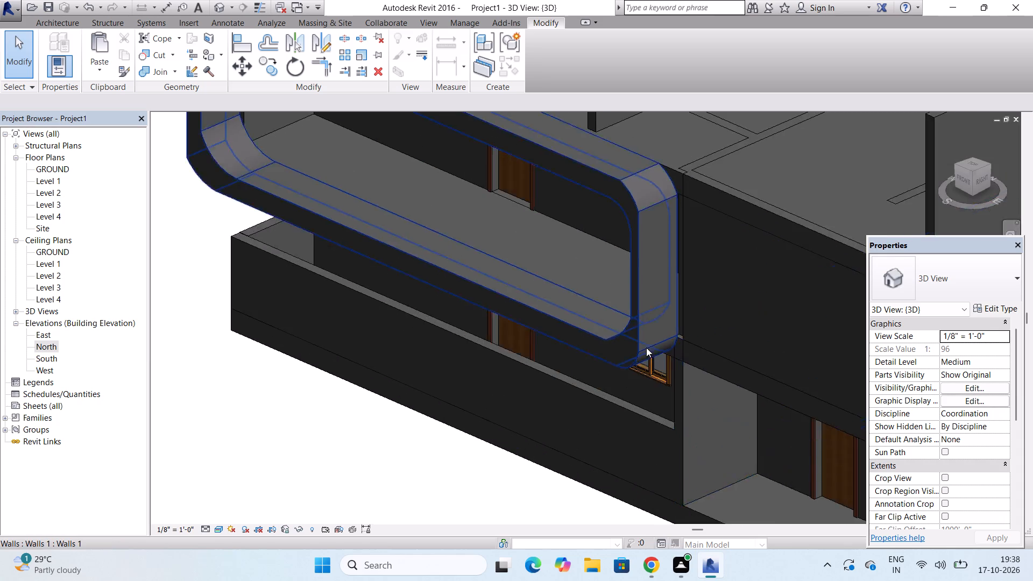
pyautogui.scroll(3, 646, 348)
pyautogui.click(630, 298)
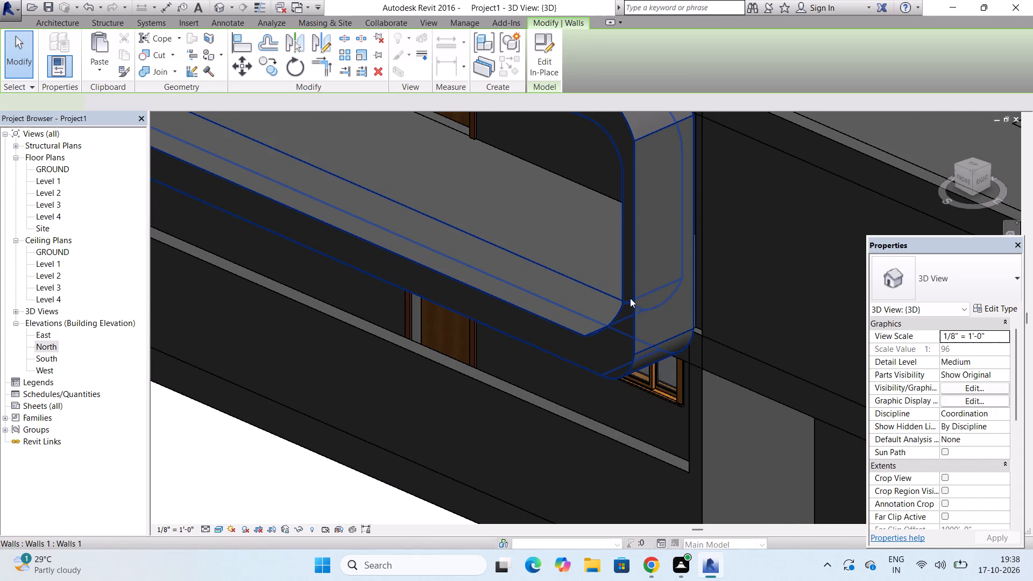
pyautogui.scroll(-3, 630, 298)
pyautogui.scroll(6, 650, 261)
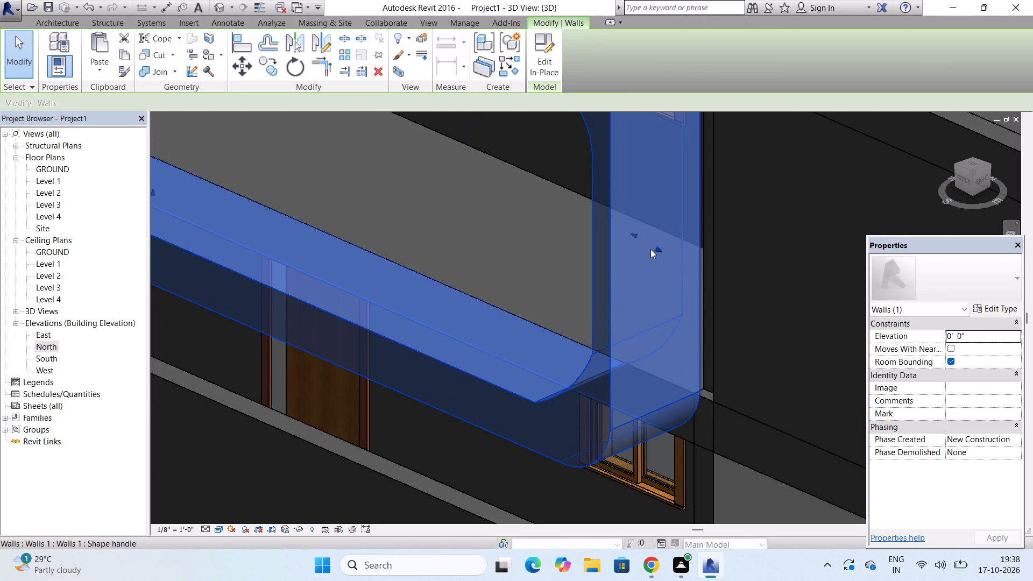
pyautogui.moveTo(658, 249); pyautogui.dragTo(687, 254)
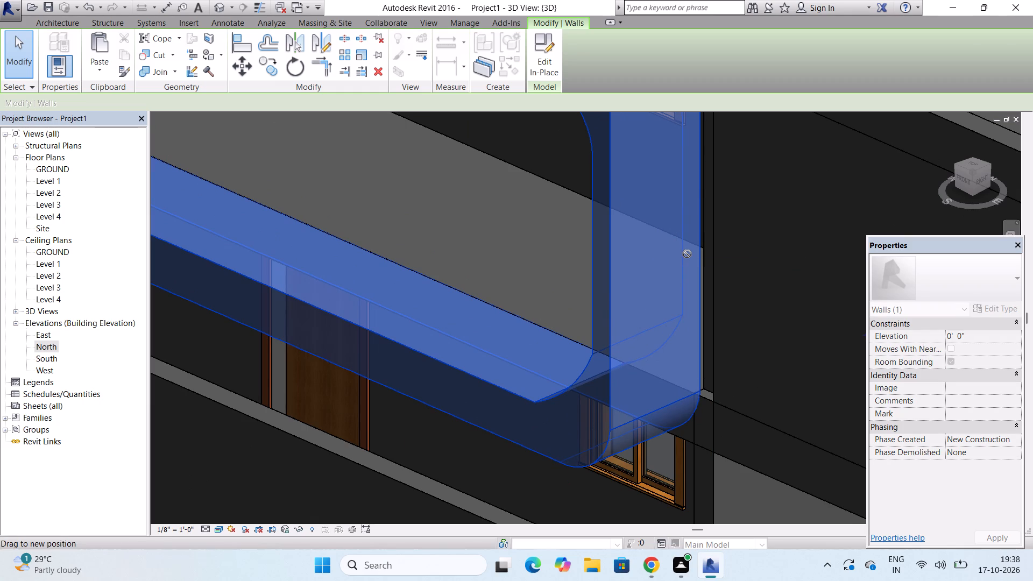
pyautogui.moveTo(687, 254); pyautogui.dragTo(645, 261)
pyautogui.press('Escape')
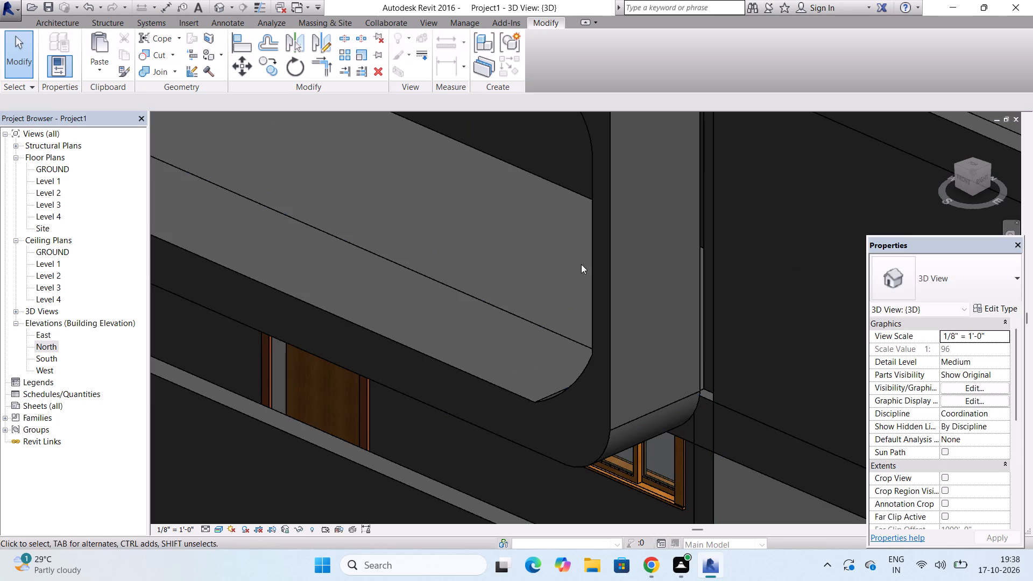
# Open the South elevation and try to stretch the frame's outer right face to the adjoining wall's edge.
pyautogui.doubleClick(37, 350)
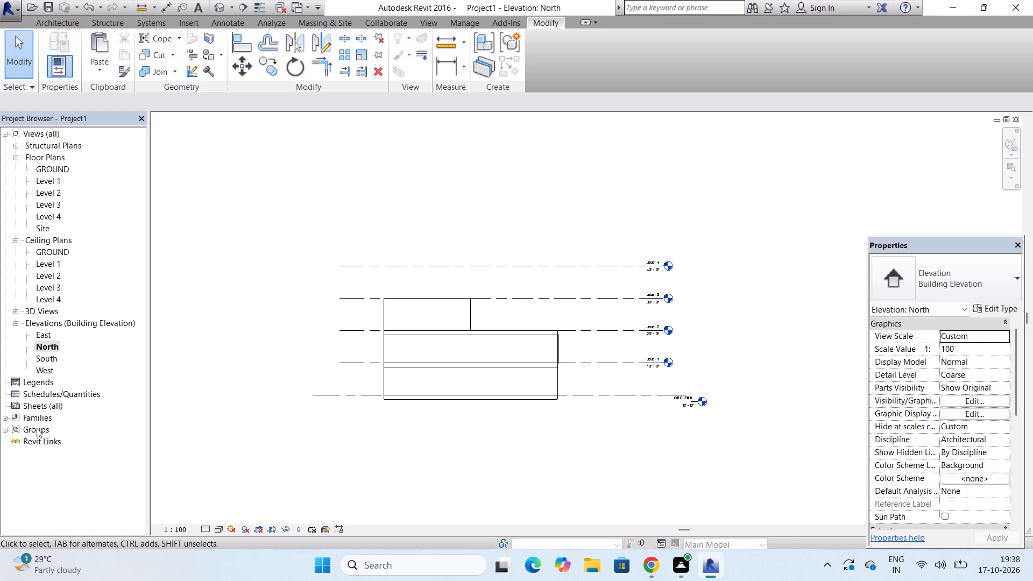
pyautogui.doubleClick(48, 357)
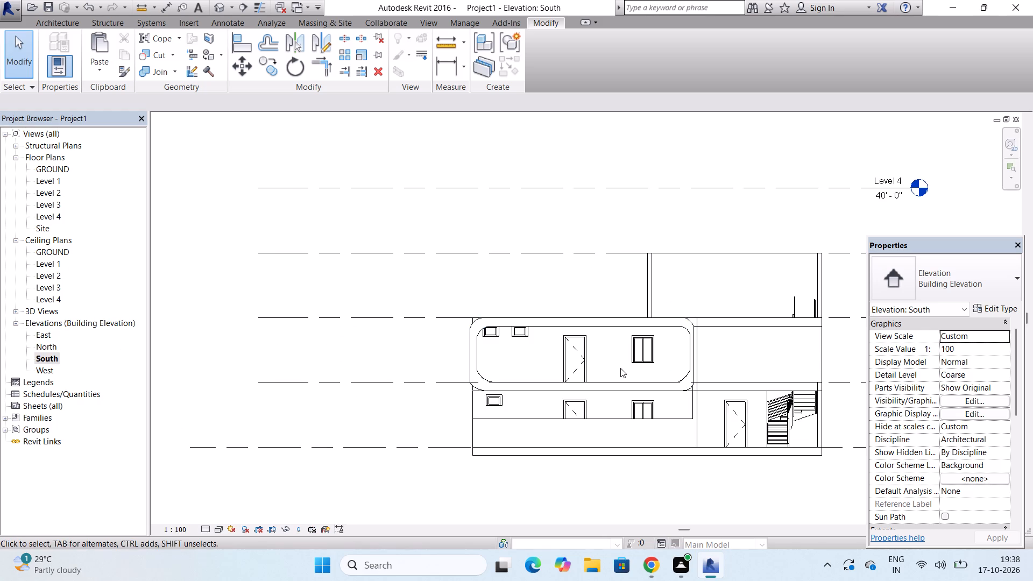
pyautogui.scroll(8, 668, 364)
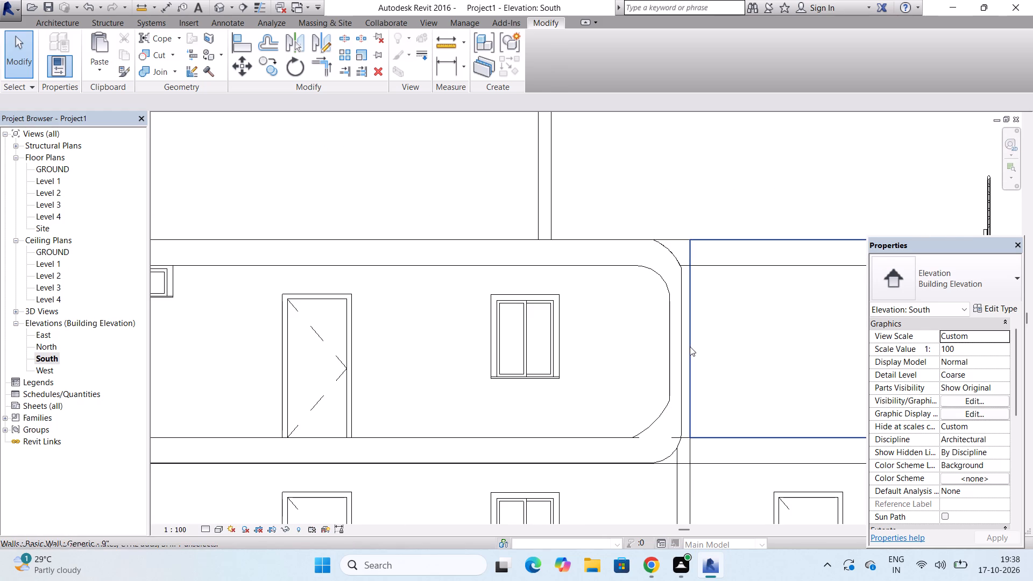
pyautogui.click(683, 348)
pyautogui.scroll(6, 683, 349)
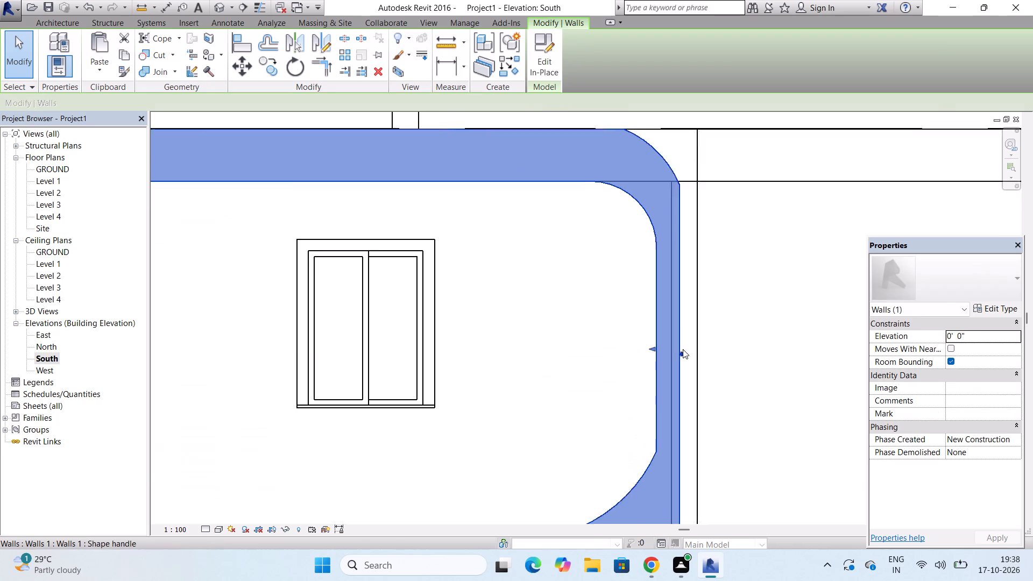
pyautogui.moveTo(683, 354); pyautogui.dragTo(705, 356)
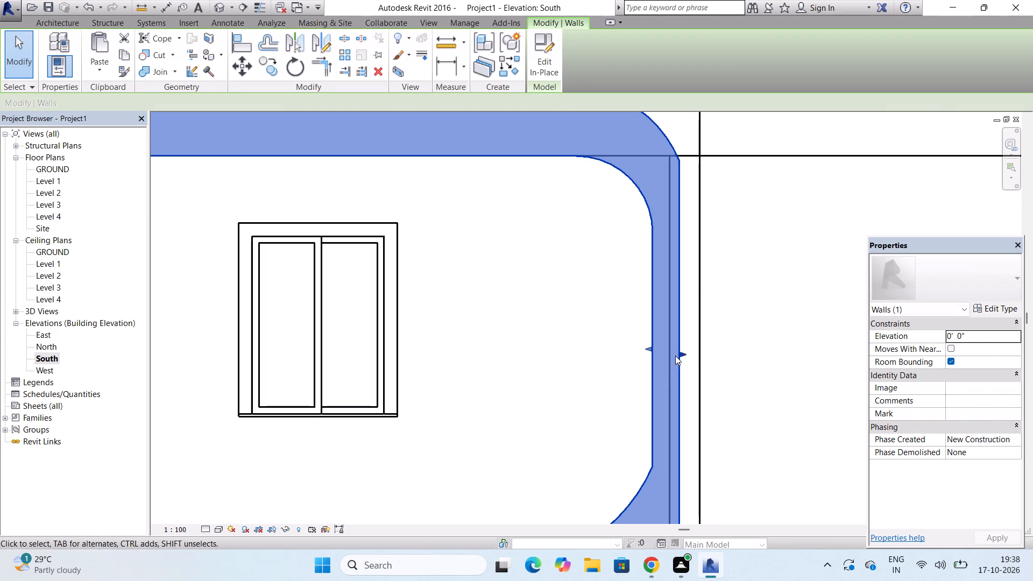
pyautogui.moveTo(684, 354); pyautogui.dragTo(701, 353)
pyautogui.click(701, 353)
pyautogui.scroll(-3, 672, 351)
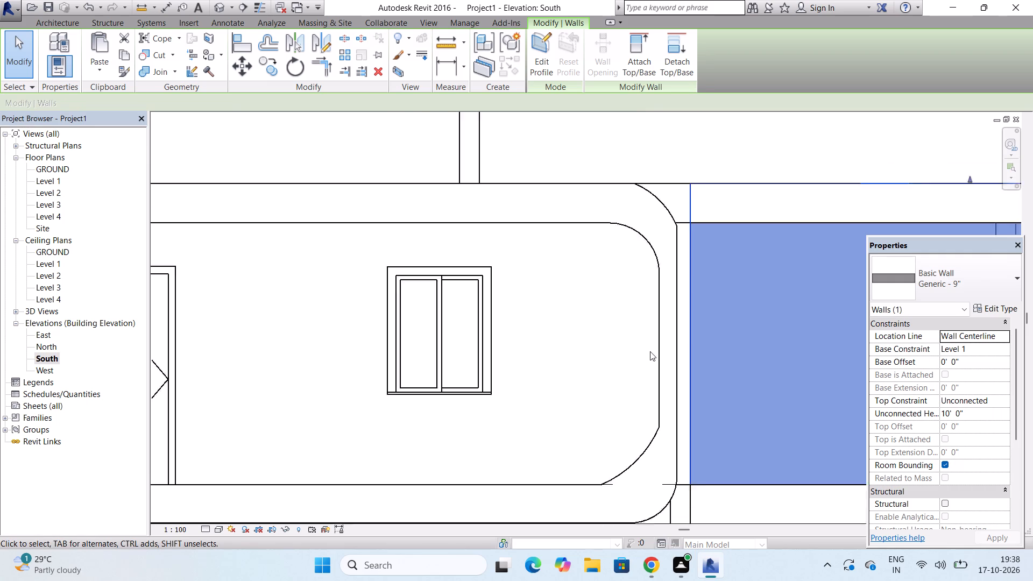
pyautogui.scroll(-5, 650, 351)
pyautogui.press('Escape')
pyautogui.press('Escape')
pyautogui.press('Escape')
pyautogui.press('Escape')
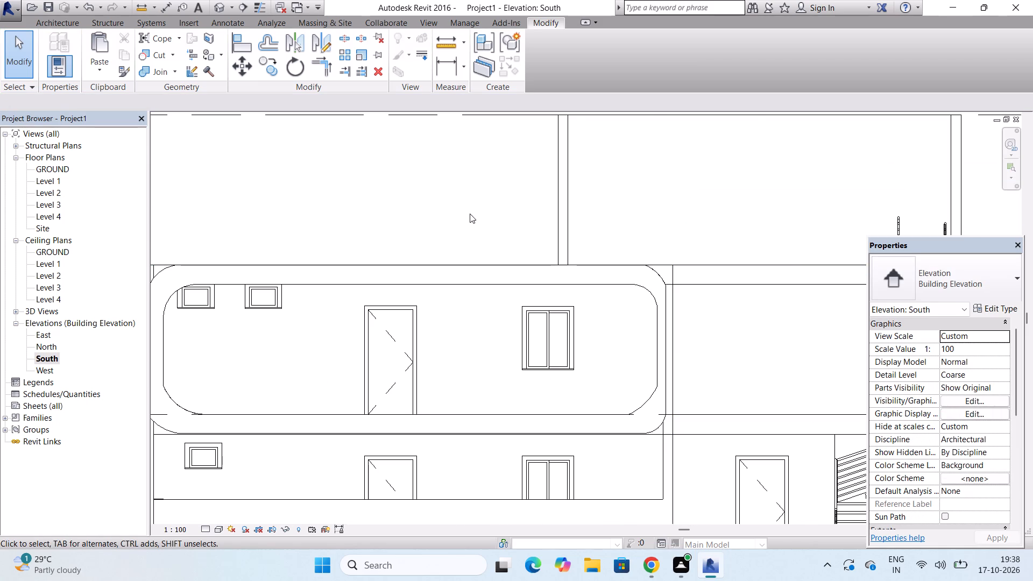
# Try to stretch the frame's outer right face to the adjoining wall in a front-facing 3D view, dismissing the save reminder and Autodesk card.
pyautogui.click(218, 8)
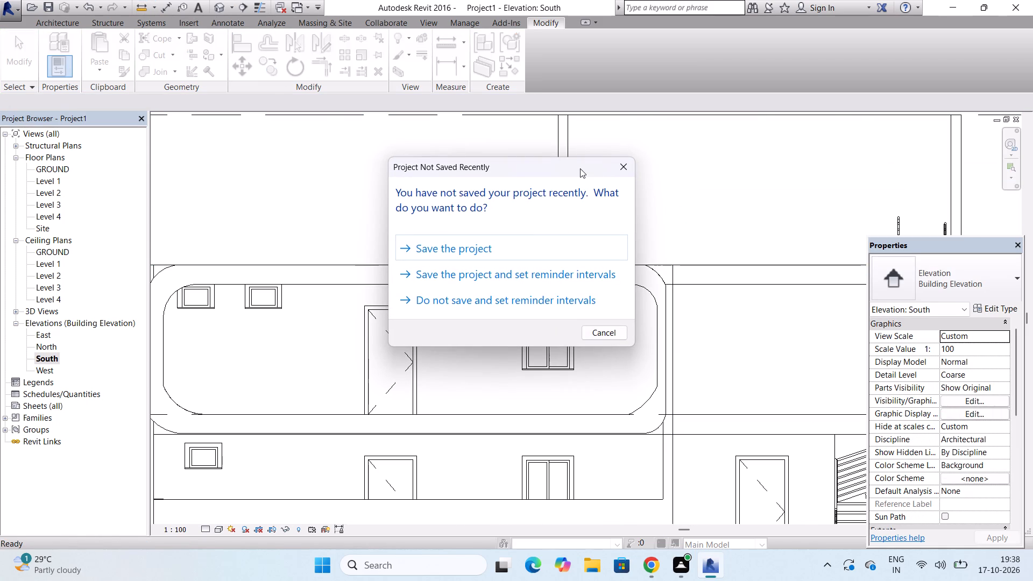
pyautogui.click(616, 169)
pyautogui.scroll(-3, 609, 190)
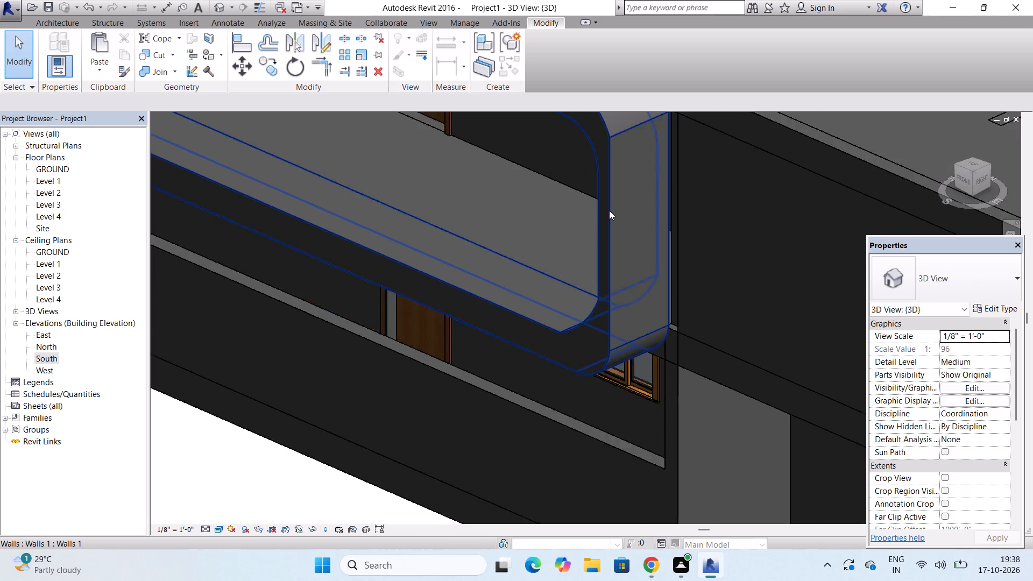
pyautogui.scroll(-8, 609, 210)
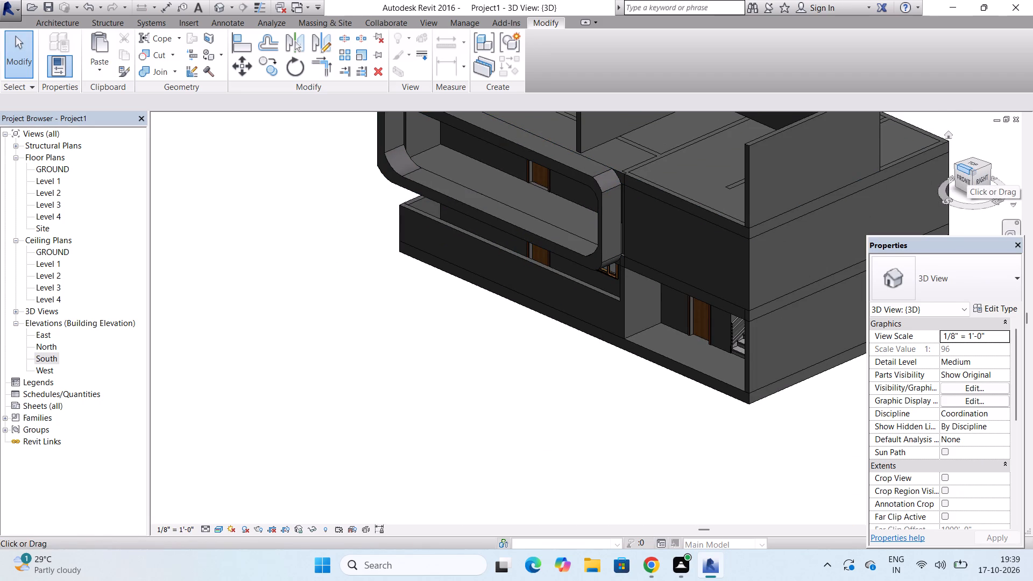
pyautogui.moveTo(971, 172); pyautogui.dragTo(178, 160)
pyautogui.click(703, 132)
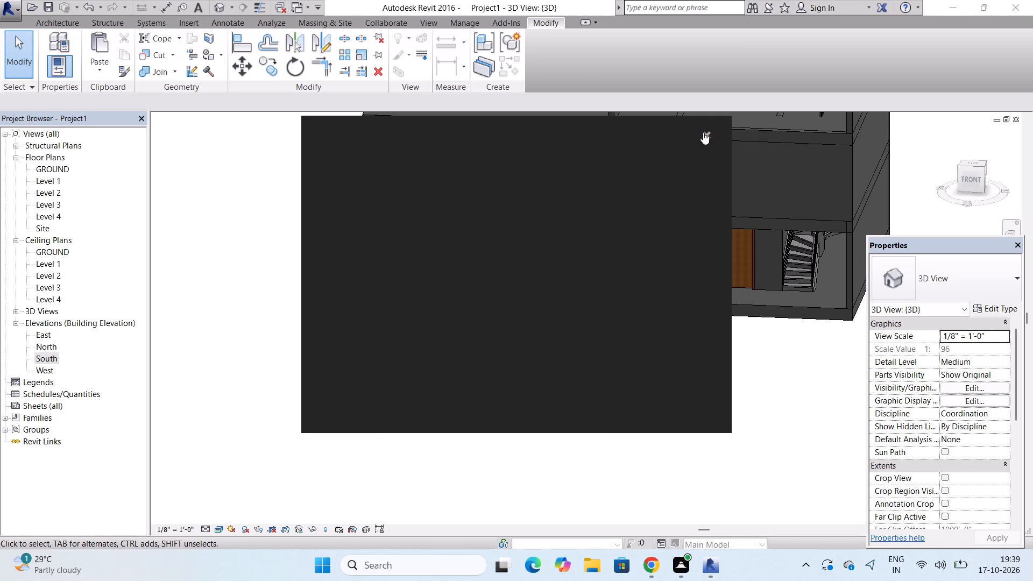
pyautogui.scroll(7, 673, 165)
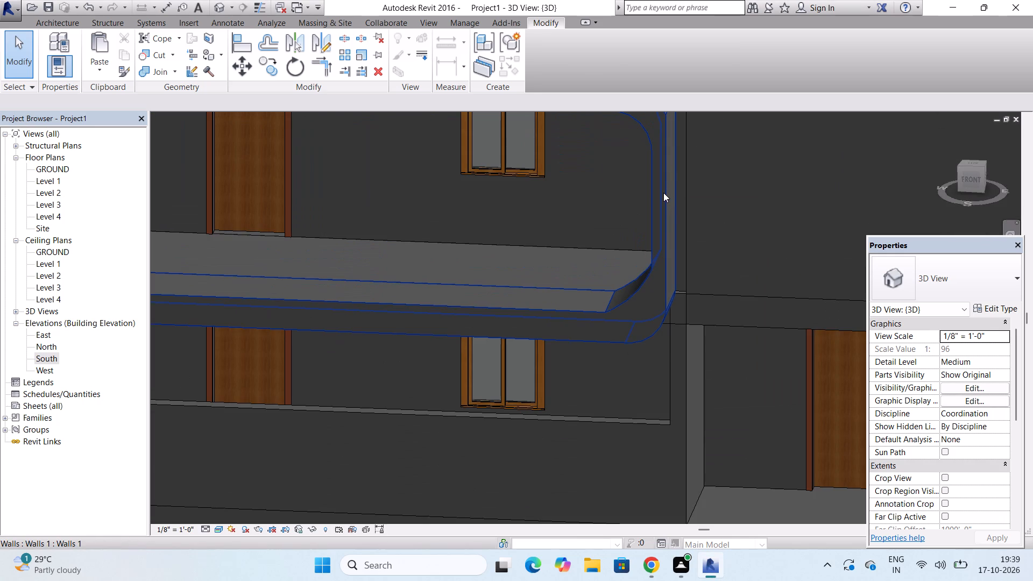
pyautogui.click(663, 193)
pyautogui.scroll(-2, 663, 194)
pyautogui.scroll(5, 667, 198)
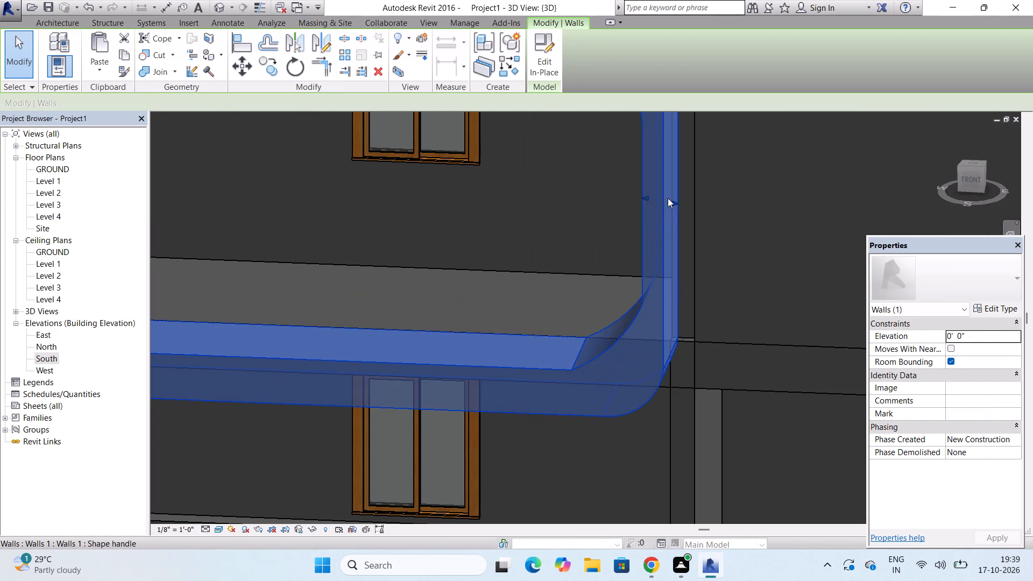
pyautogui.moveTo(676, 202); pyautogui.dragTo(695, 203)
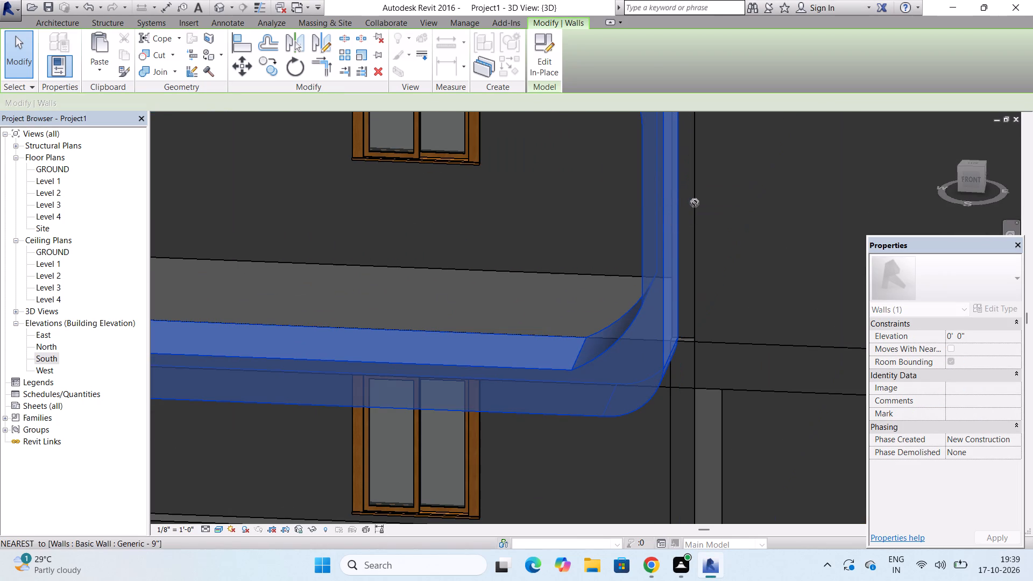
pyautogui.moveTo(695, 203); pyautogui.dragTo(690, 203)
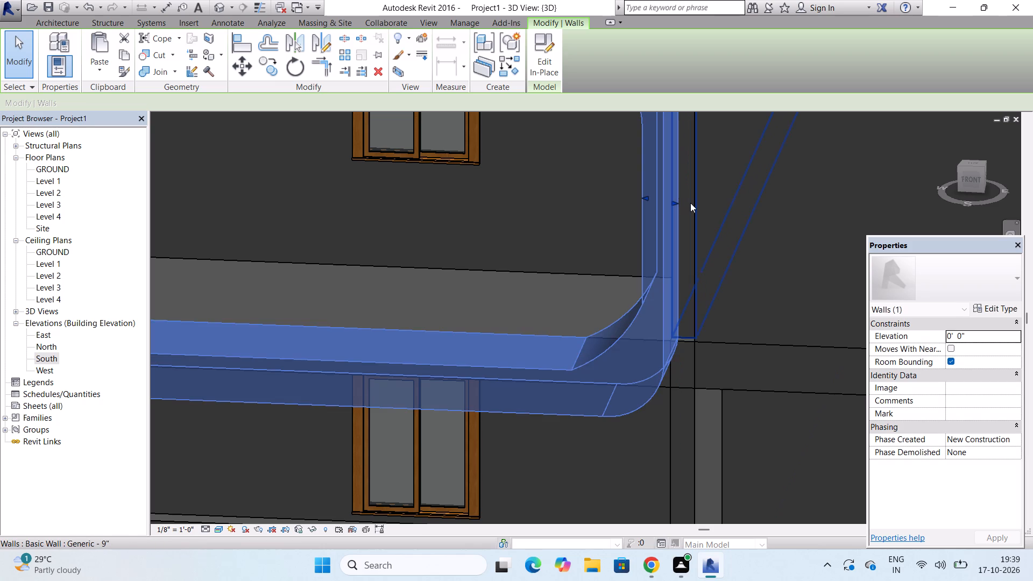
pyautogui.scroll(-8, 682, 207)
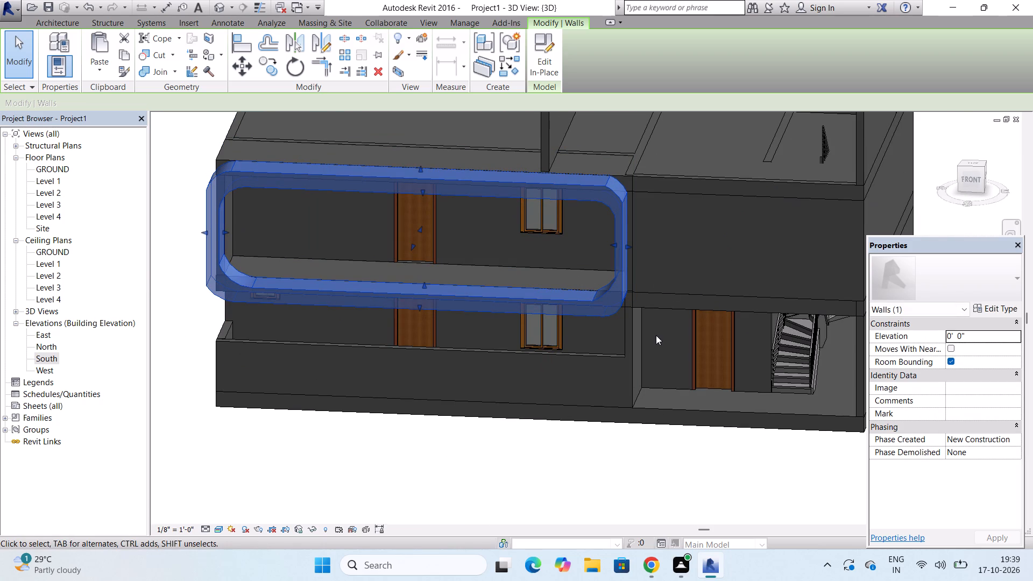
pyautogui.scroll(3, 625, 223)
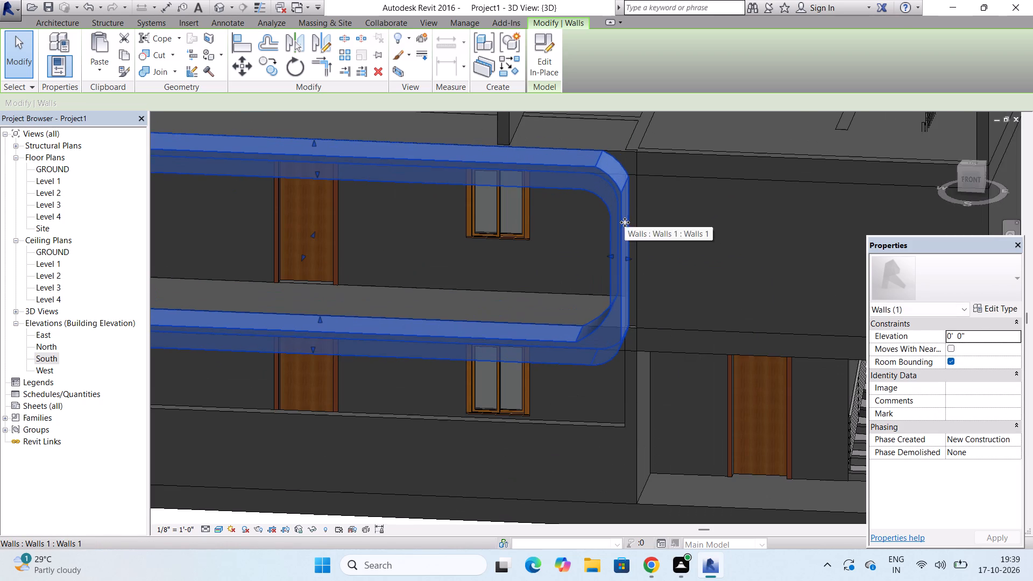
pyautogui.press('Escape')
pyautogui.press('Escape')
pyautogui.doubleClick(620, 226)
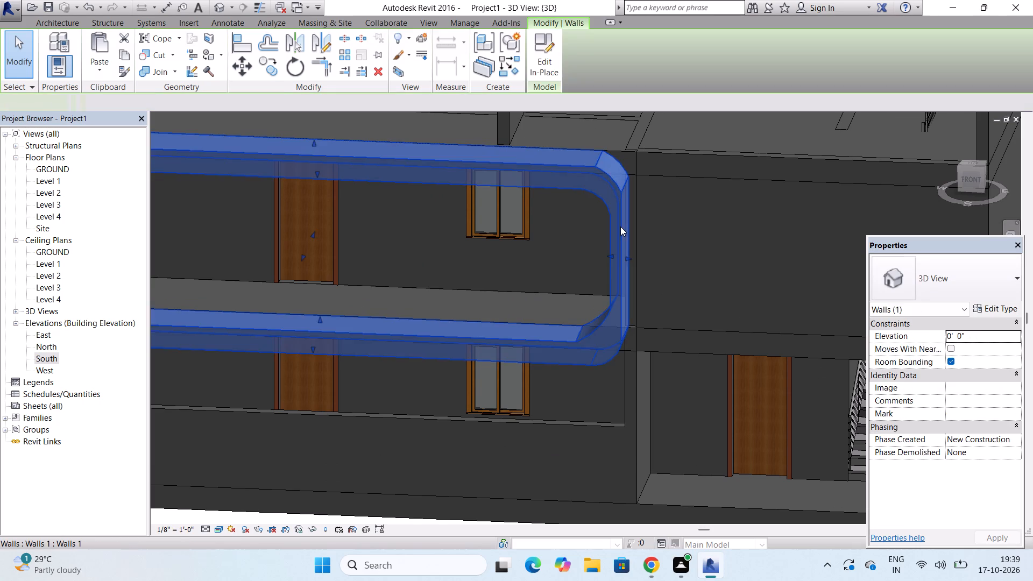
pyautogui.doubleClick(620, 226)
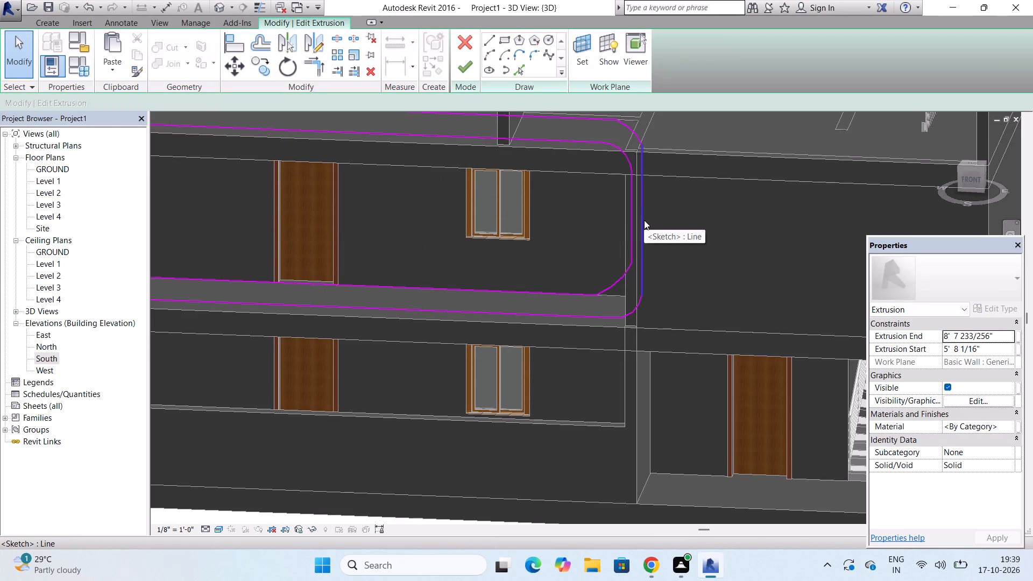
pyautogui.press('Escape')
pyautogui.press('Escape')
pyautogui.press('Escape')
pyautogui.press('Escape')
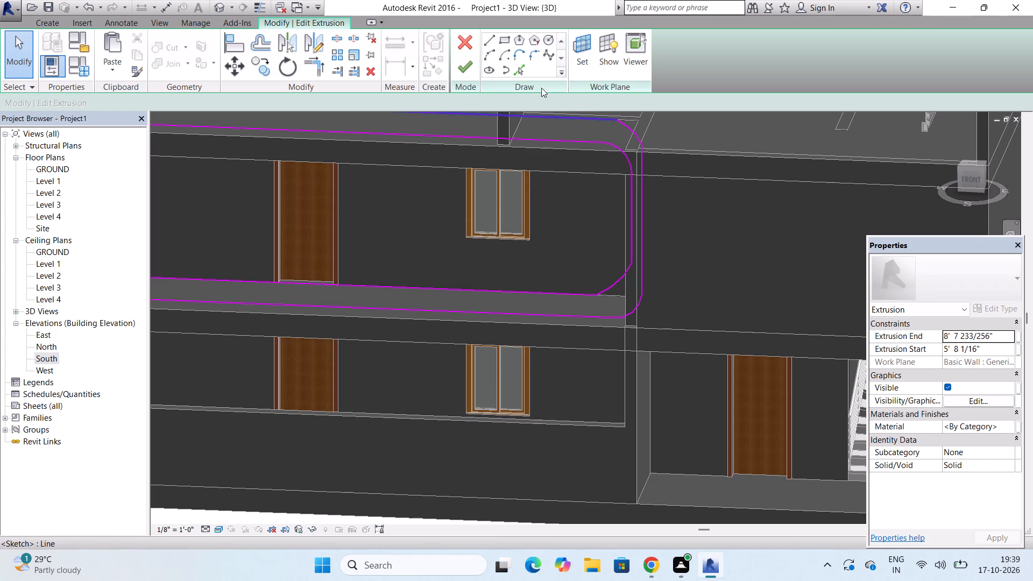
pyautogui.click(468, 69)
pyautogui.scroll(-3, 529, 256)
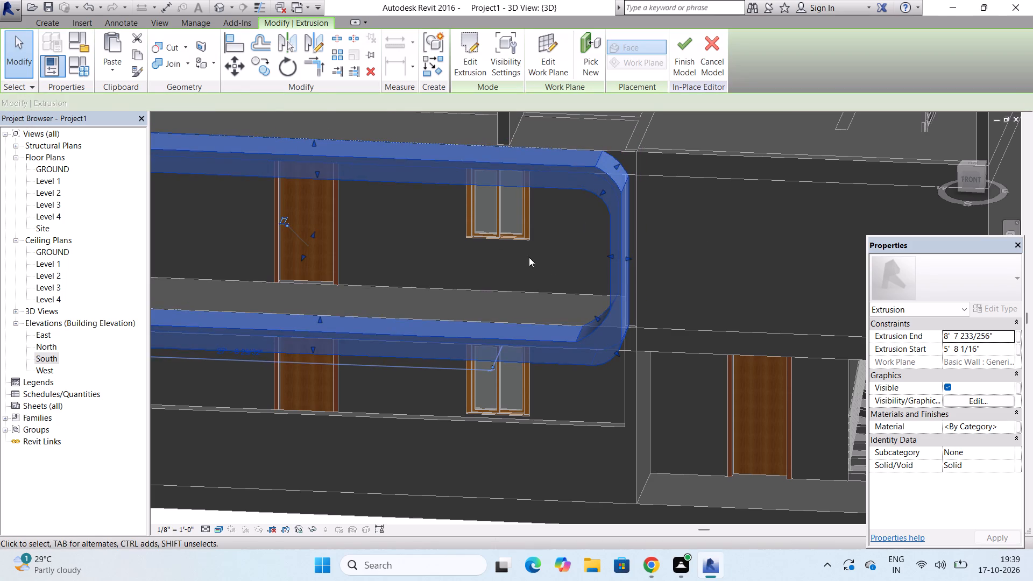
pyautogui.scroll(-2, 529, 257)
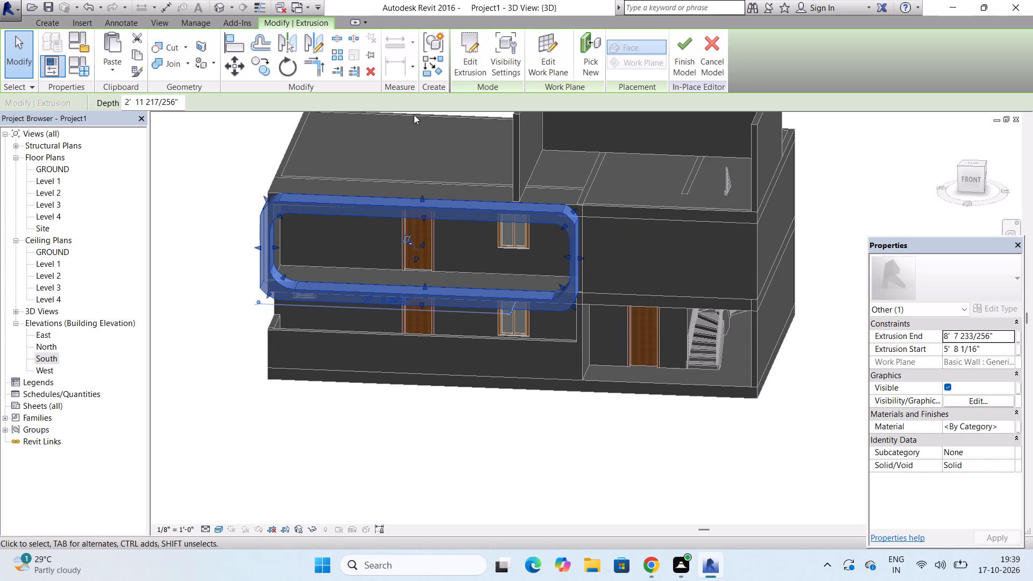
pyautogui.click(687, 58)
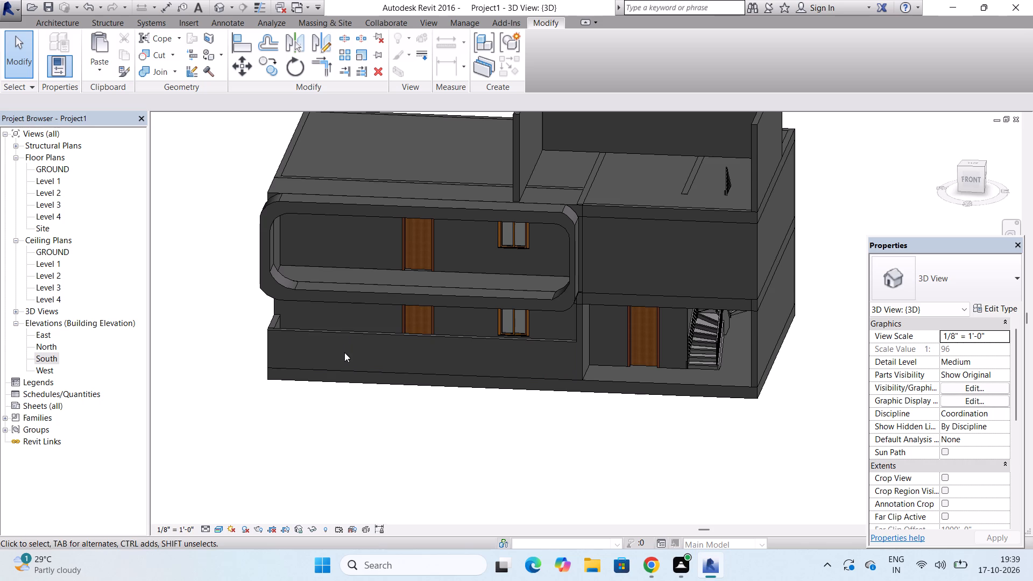
# Copy the ground floor slab and paste it aligned to Level 3, dismissing the Autodesk notification card.
pyautogui.click(359, 378)
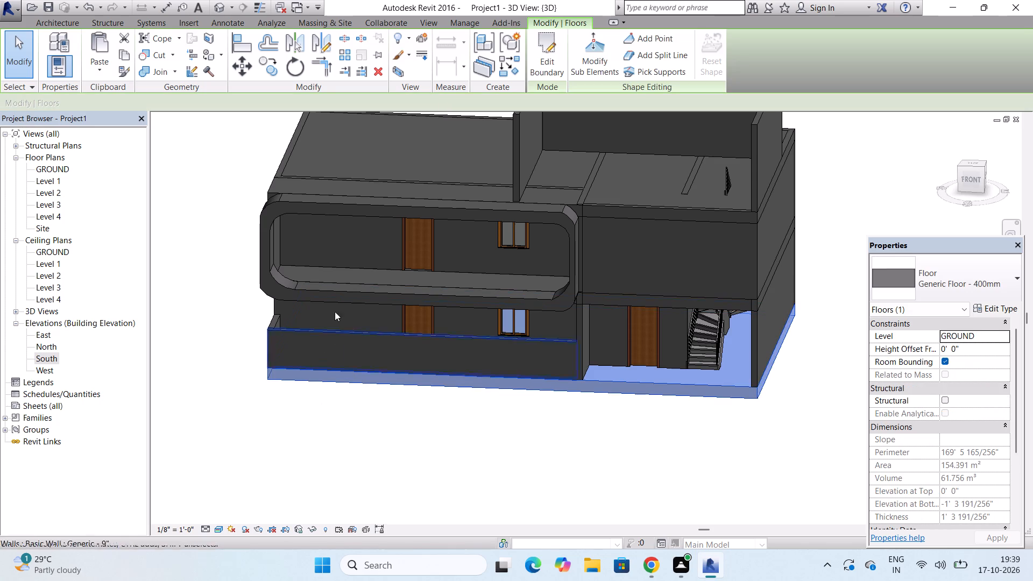
pyautogui.click(128, 59)
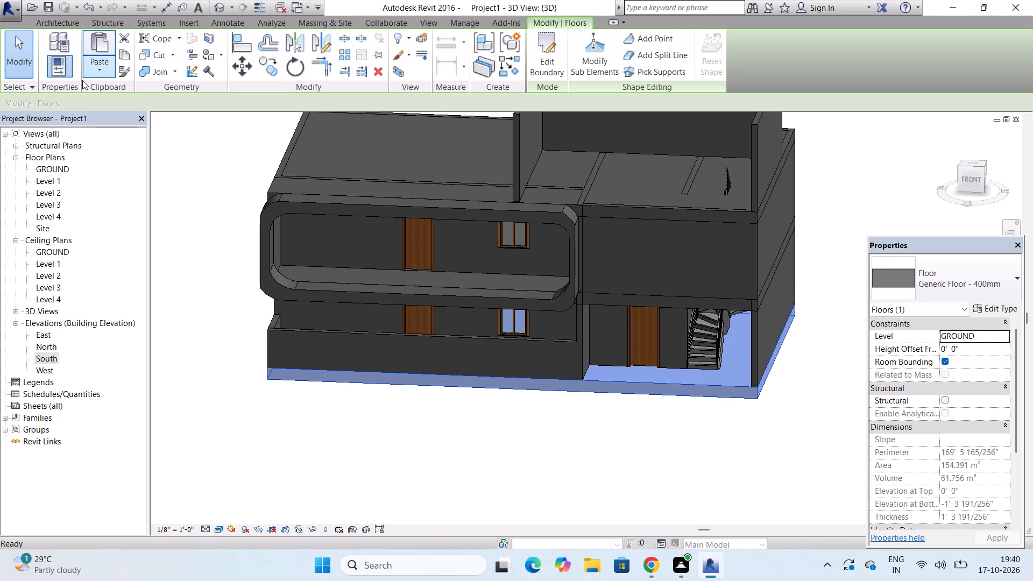
pyautogui.click(97, 66)
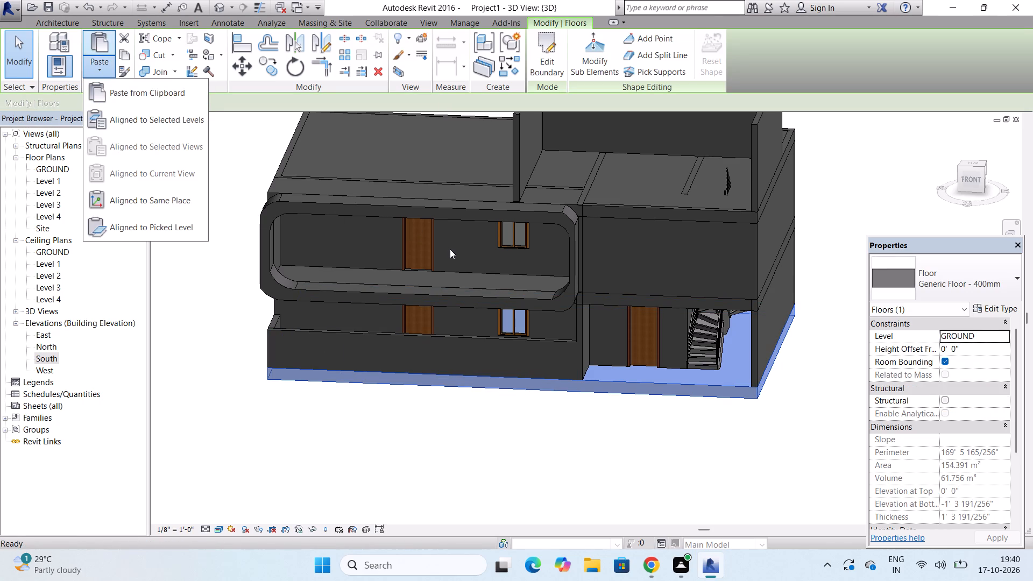
pyautogui.click(124, 114)
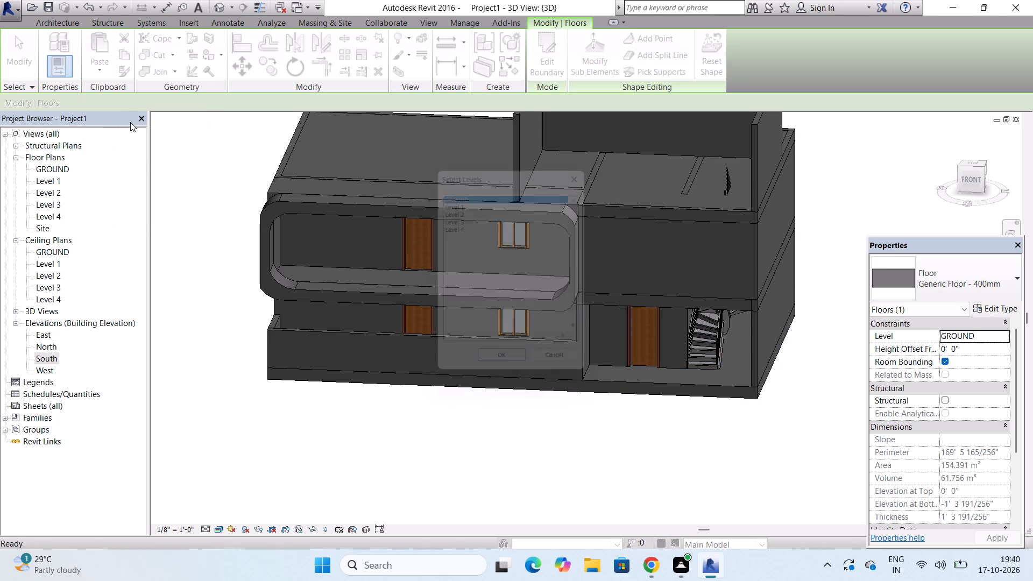
pyautogui.click(458, 217)
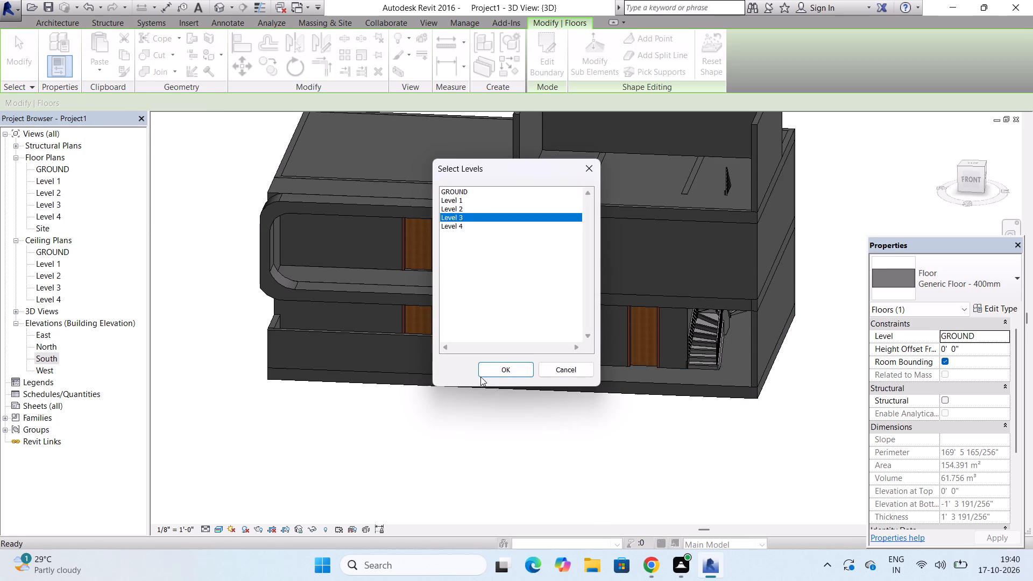
pyautogui.click(499, 368)
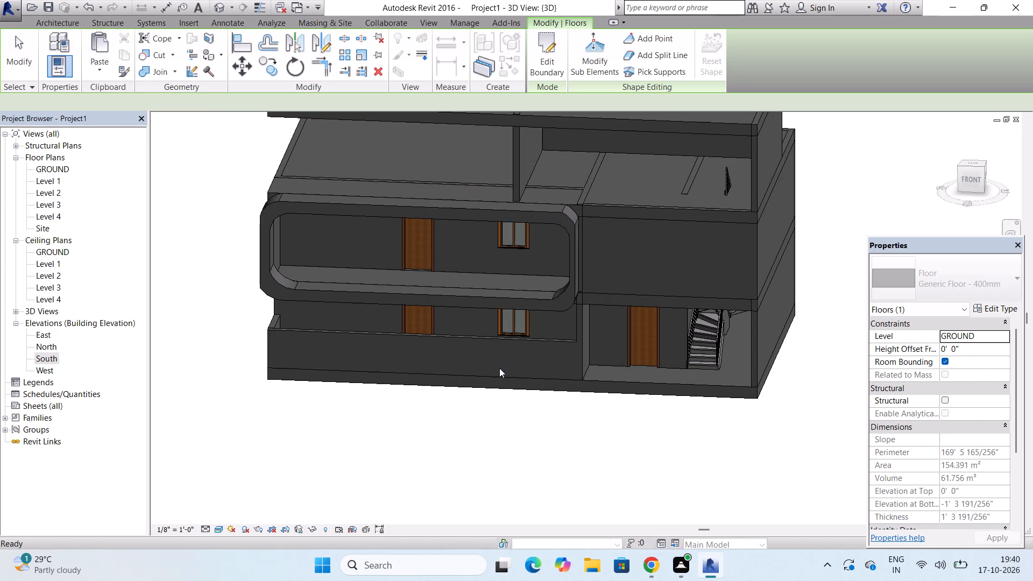
pyautogui.scroll(-5, 506, 373)
pyautogui.press('Escape')
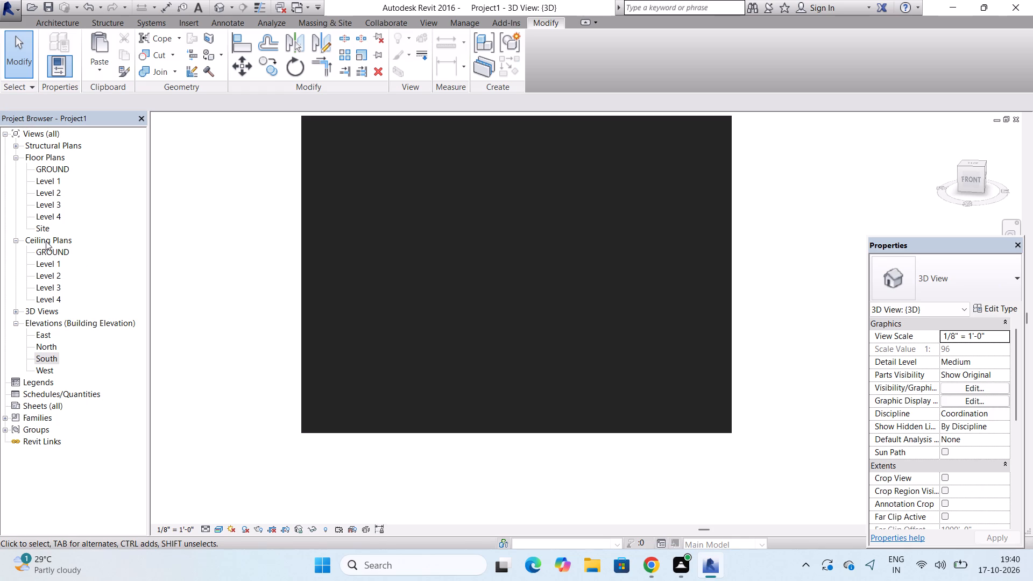
pyautogui.click(709, 131)
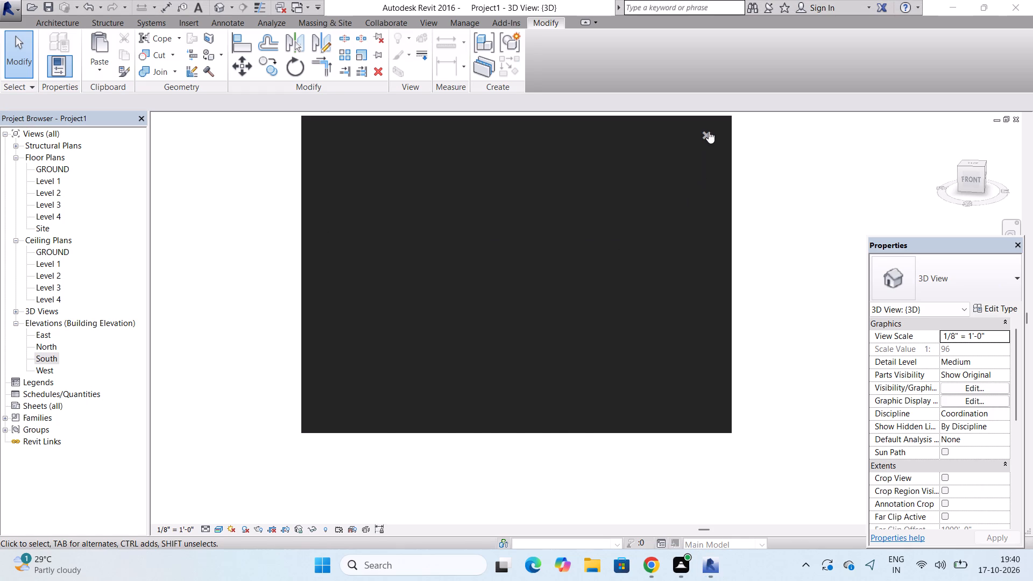
# Edit the Level 3 slab's boundary in the Level 2 plan, moving its left and rear edges to the top room's outer wall faces; return to 3D.
pyautogui.click(456, 242)
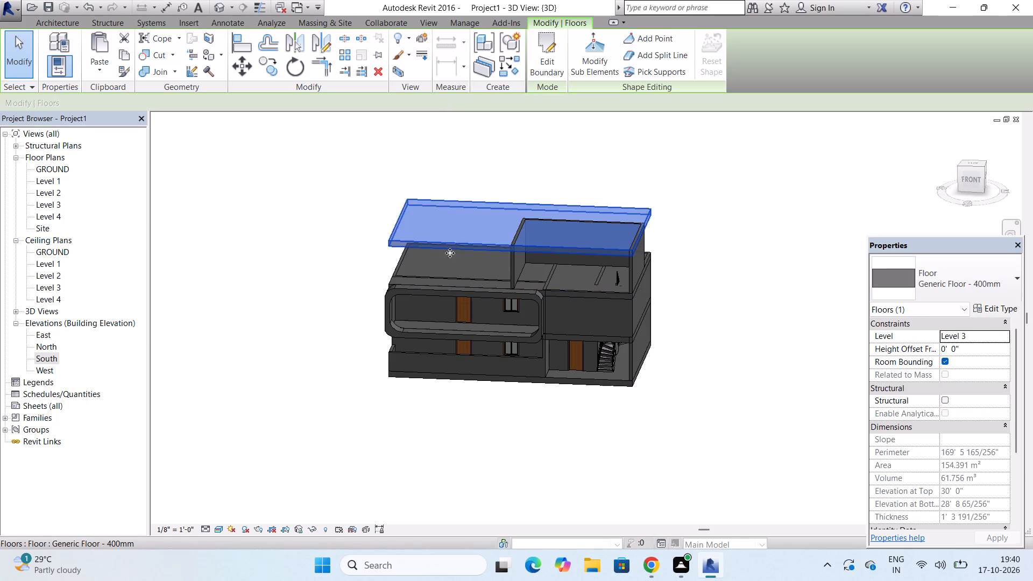
pyautogui.doubleClick(47, 203)
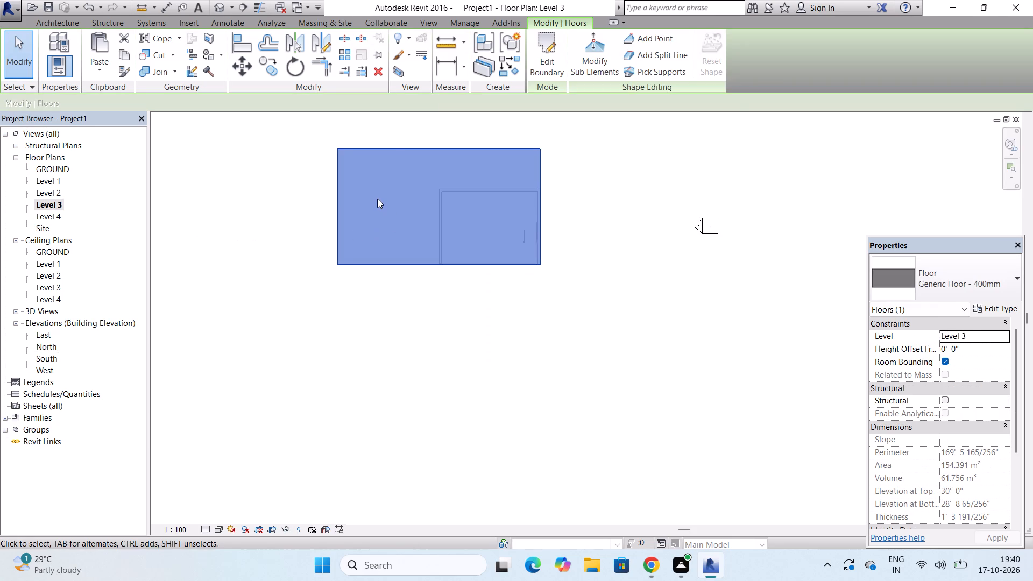
pyautogui.click(556, 59)
pyautogui.scroll(3, 322, 205)
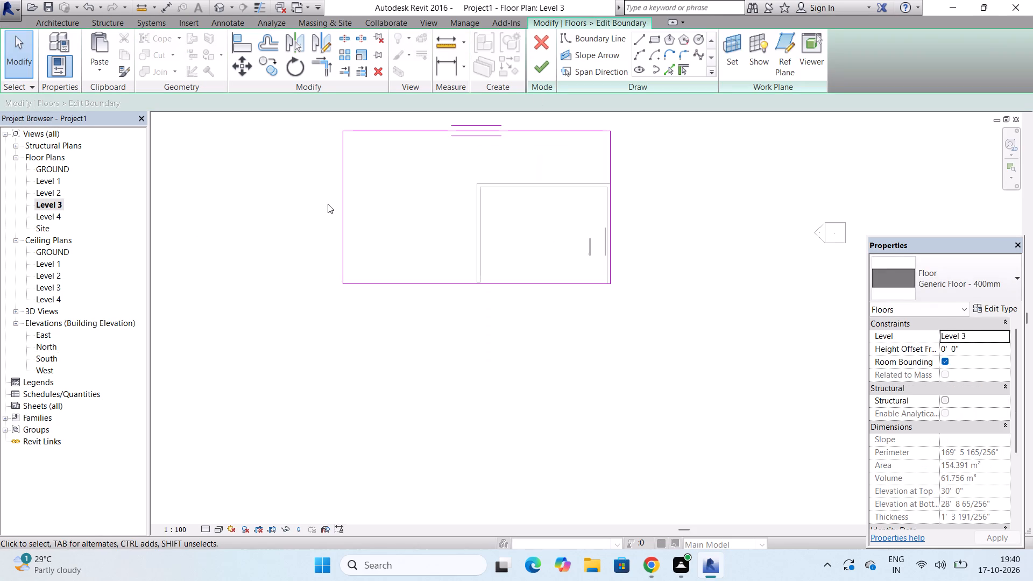
pyautogui.doubleClick(46, 192)
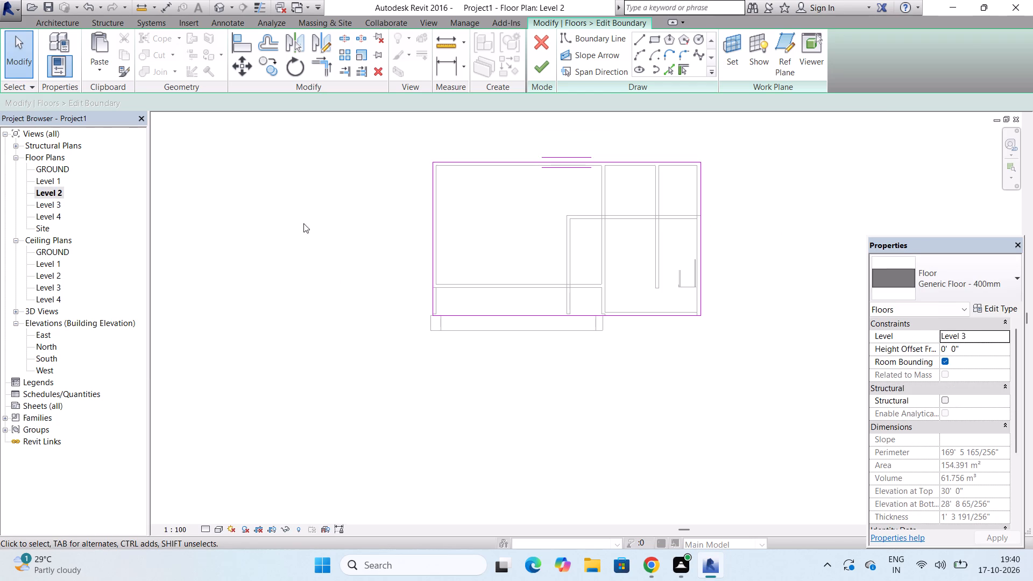
pyautogui.scroll(1, 595, 257)
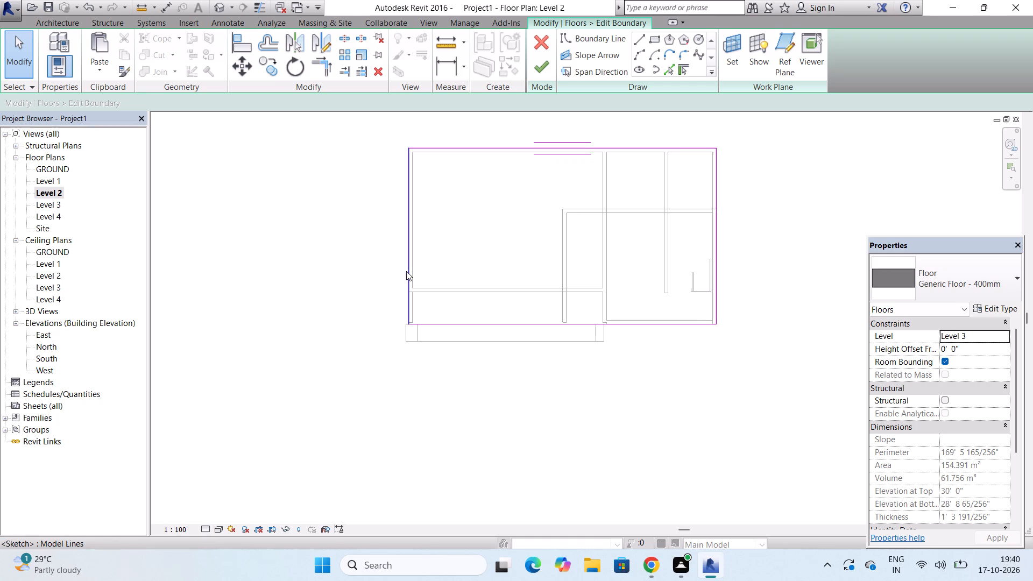
pyautogui.moveTo(408, 262); pyautogui.dragTo(461, 260)
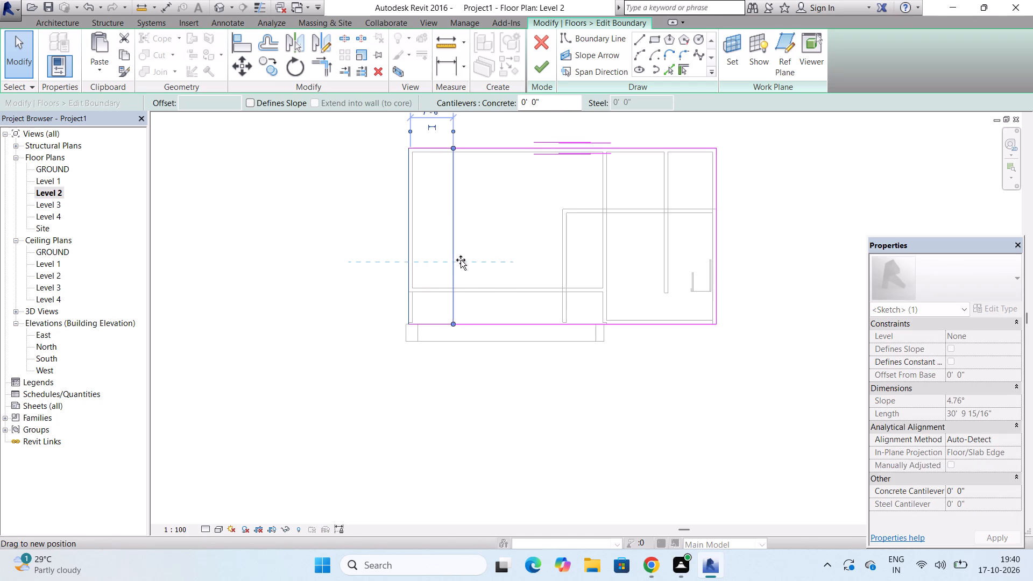
pyautogui.moveTo(461, 260); pyautogui.dragTo(554, 255)
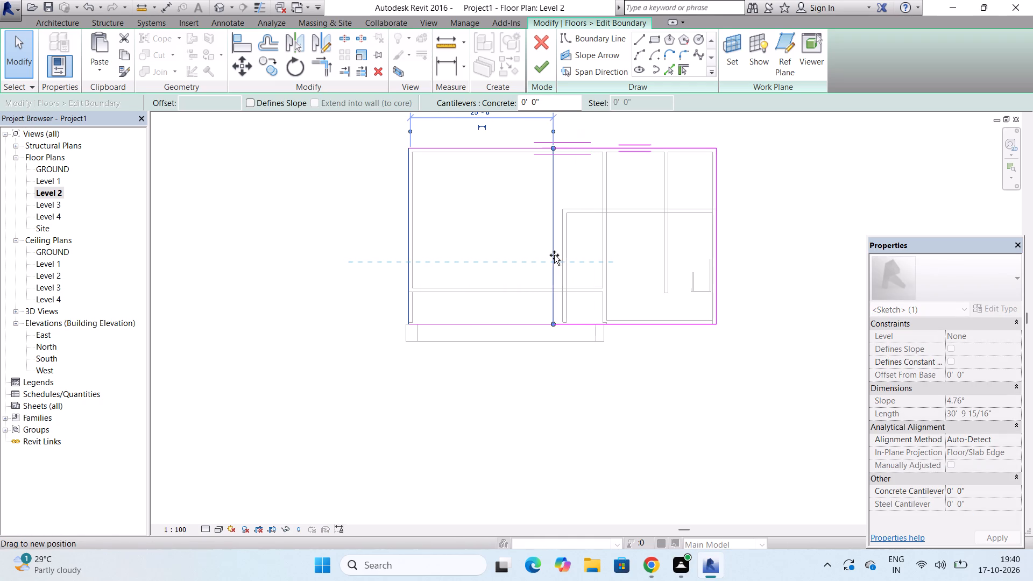
pyautogui.moveTo(554, 255); pyautogui.dragTo(568, 255)
pyautogui.moveTo(595, 148); pyautogui.dragTo(592, 206)
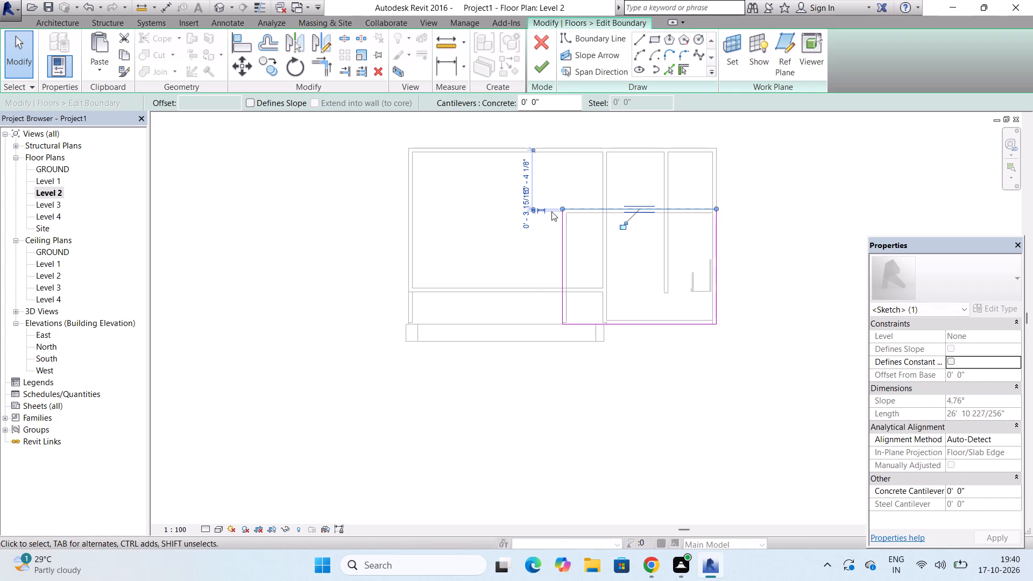
pyautogui.click(543, 65)
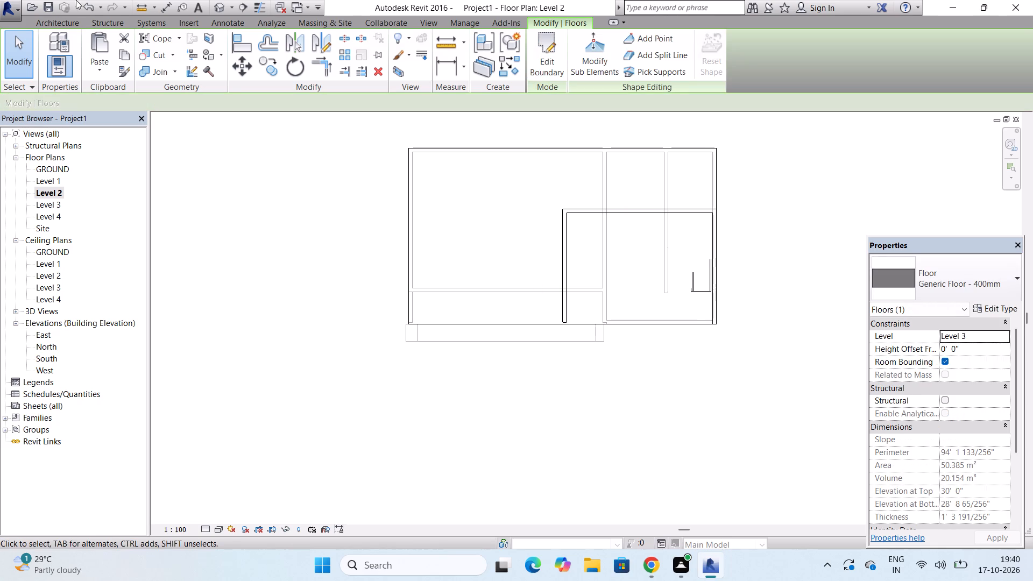
pyautogui.click(214, 4)
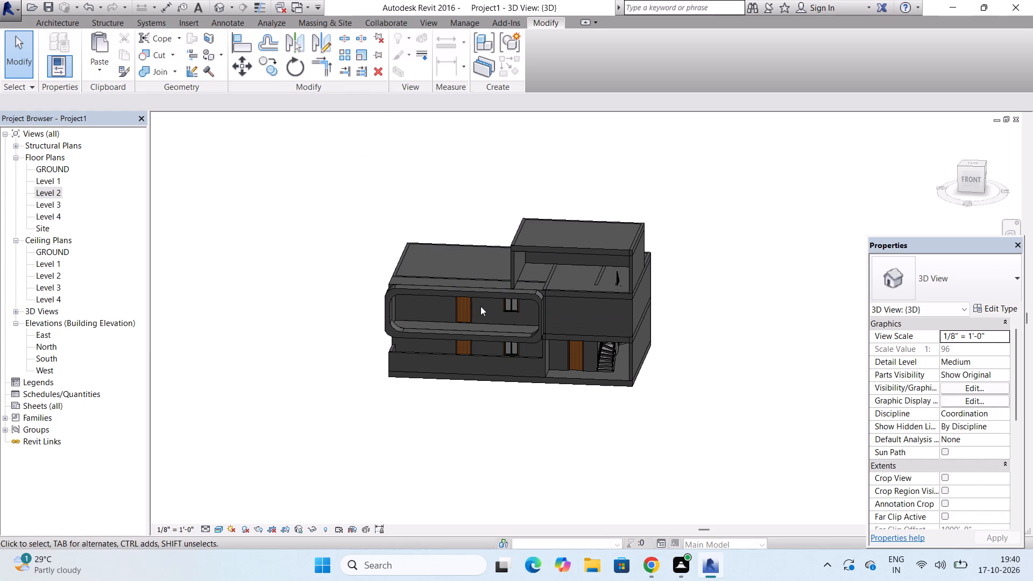
pyautogui.scroll(1, 557, 283)
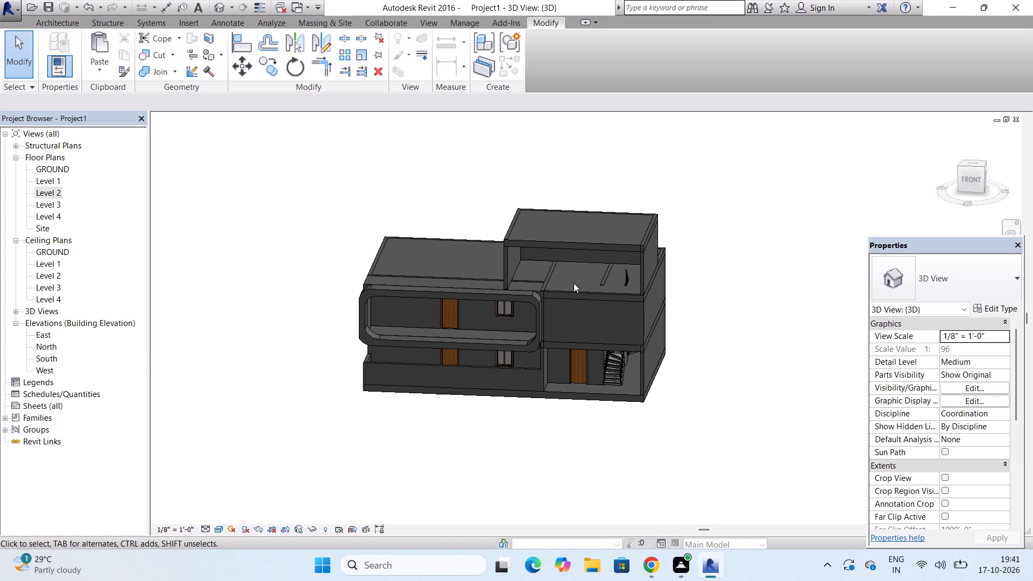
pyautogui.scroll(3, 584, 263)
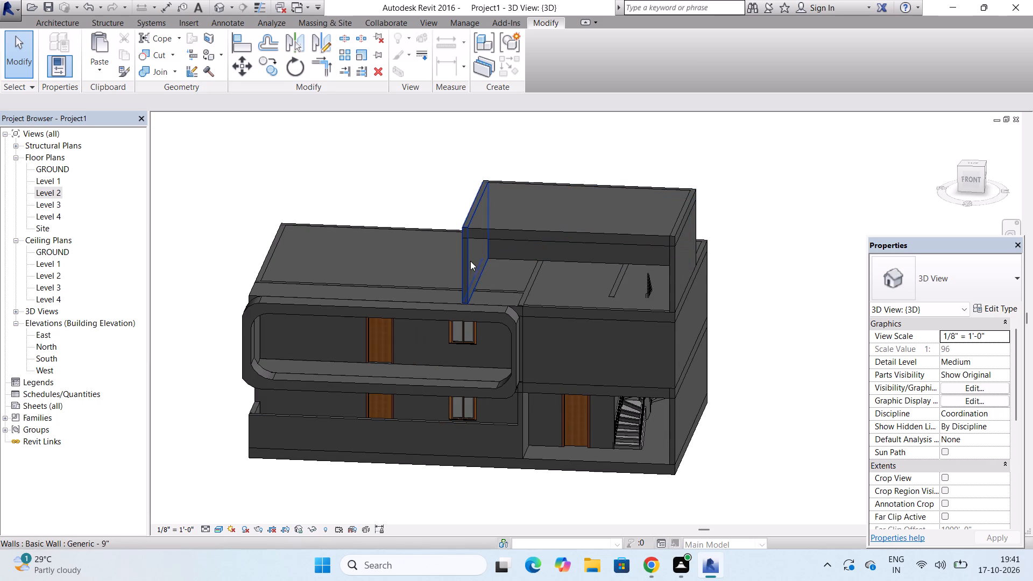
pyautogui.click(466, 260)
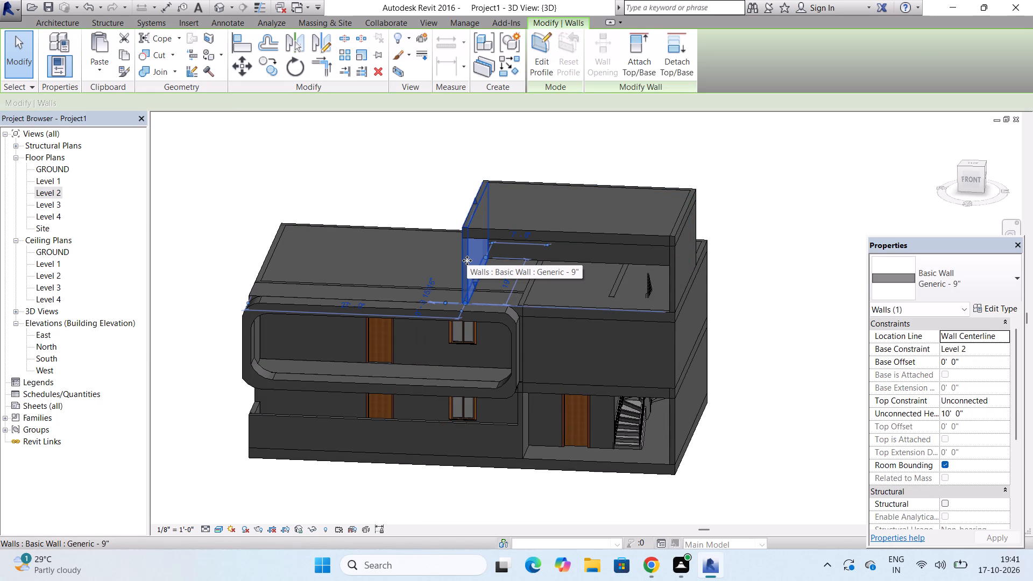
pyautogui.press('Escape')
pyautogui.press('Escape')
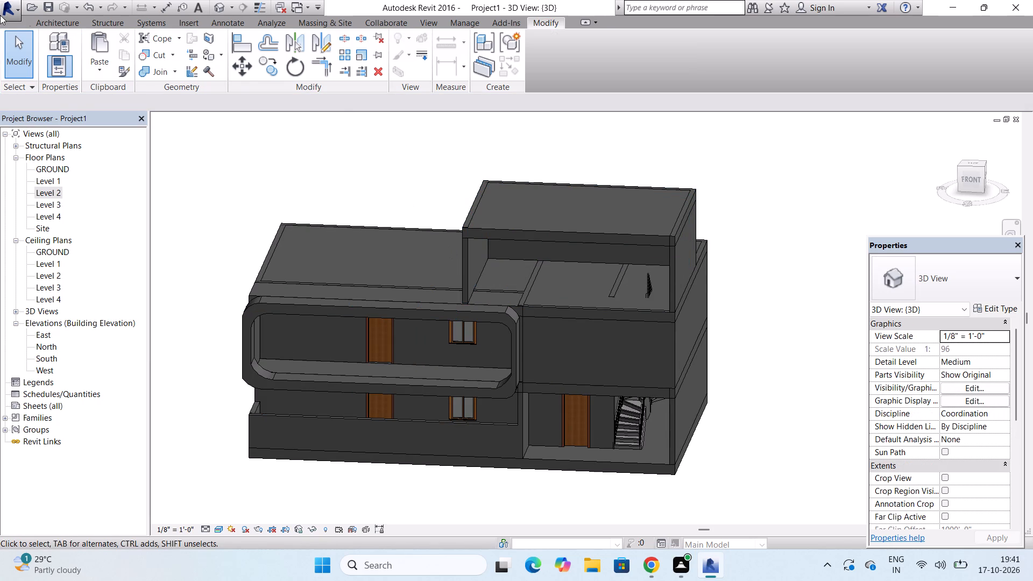
# Start an in-place model component in the Walls category, dismissing the Autodesk notification card.
pyautogui.click(63, 22)
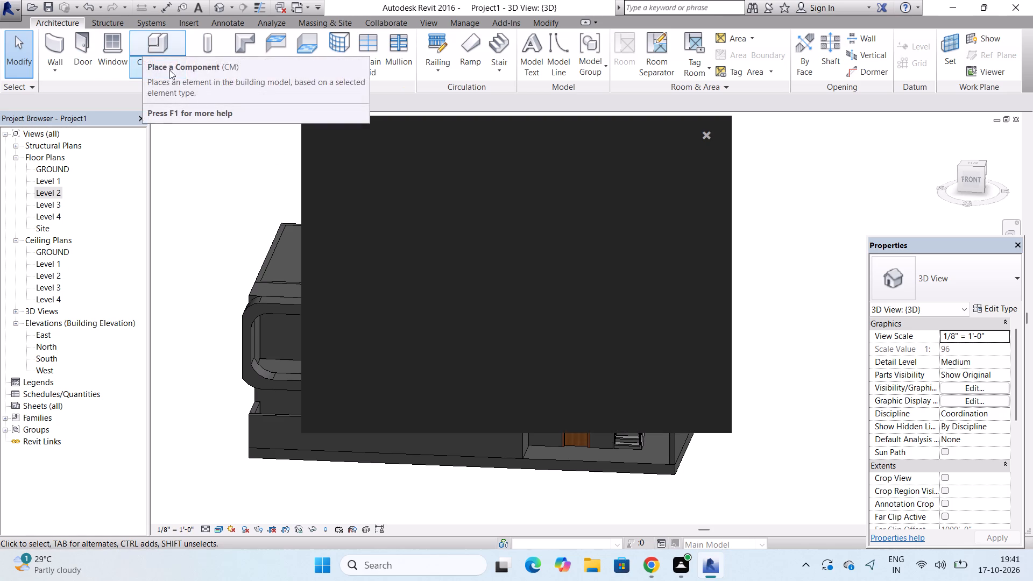
pyautogui.click(705, 136)
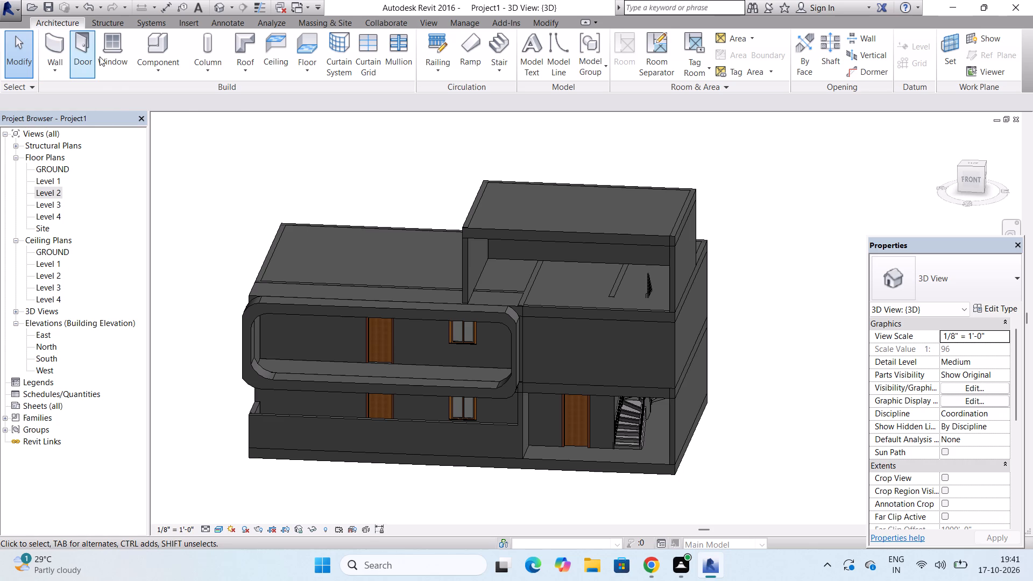
pyautogui.click(139, 62)
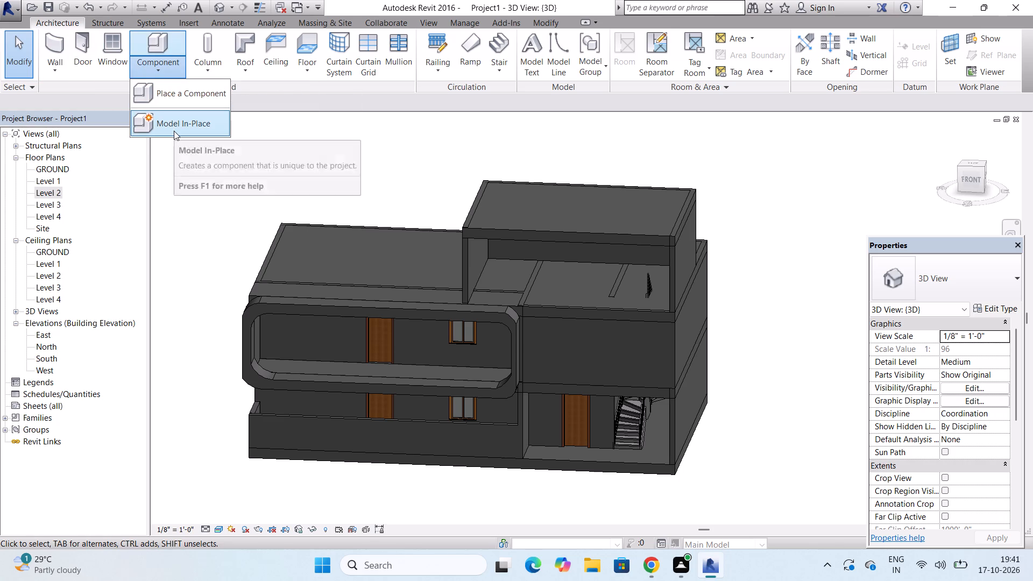
pyautogui.click(174, 131)
pyautogui.scroll(-18, 473, 247)
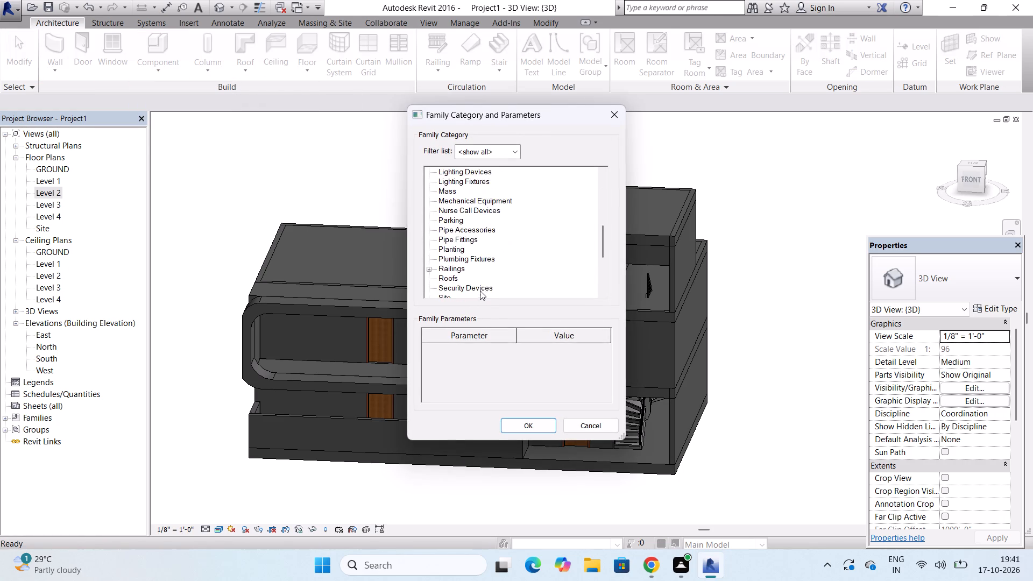
pyautogui.scroll(-20, 480, 290)
pyautogui.scroll(-1, 480, 290)
pyautogui.click(446, 271)
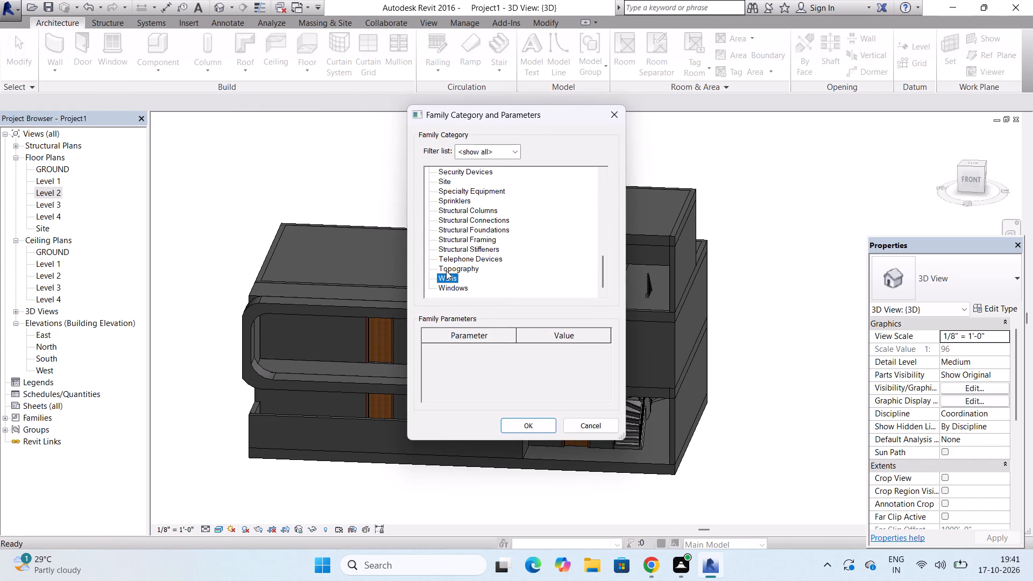
pyautogui.click(516, 428)
pyautogui.click(511, 303)
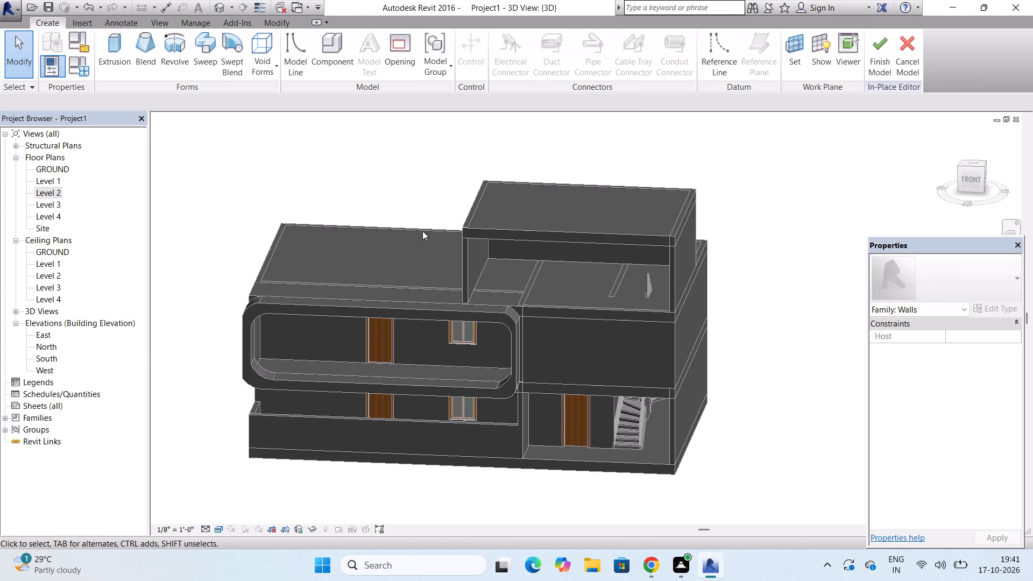
# Set the work plane by picking the front face of the Level 3 roof slab.
pyautogui.click(804, 54)
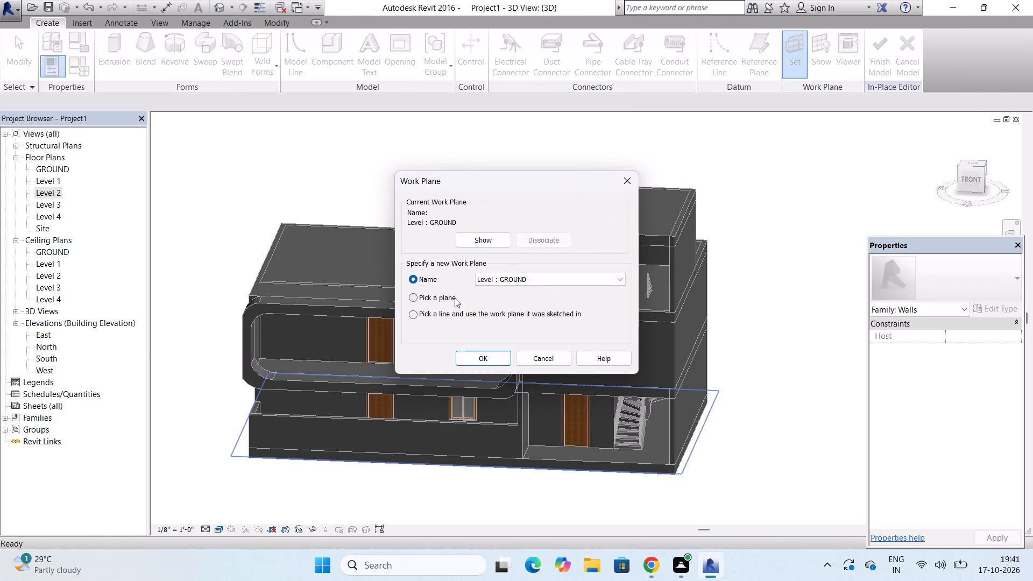
pyautogui.click(455, 298)
pyautogui.click(478, 352)
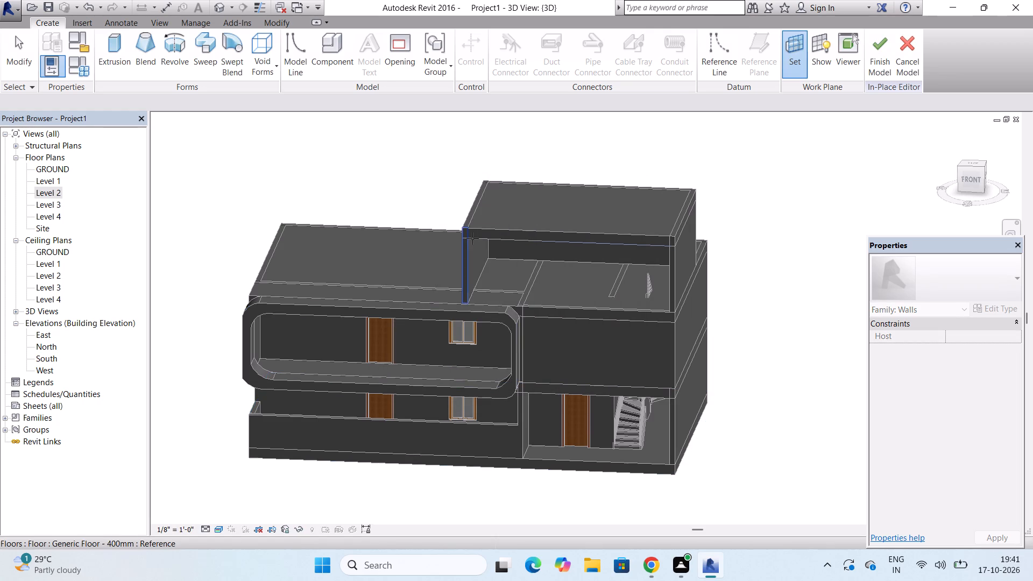
pyautogui.scroll(8, 472, 237)
pyautogui.click(448, 230)
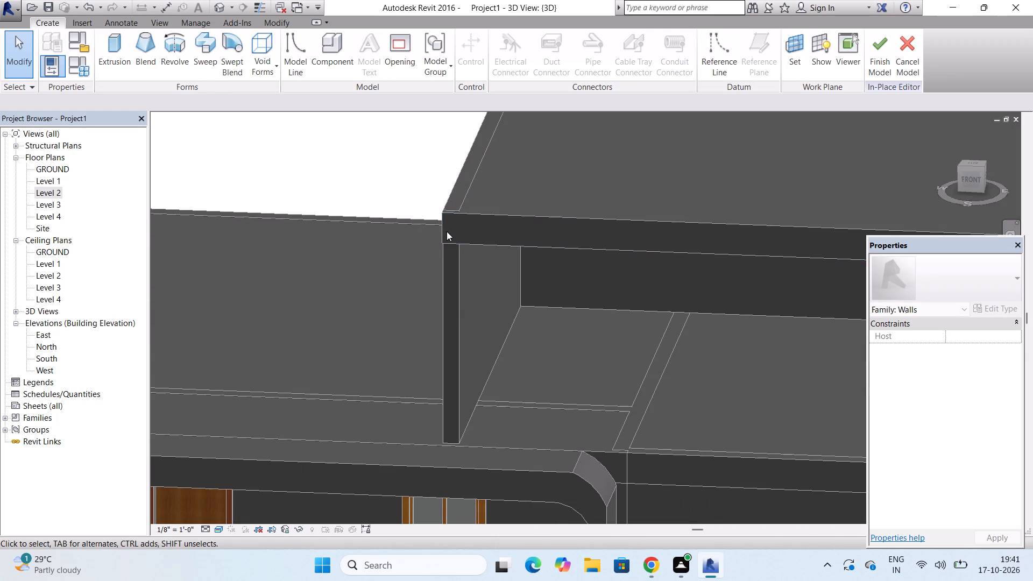
# Start an extrusion and sketch a rectangle about 29' by 10' around the top room's front outline, from wall base to slab top.
pyautogui.scroll(-10, 447, 231)
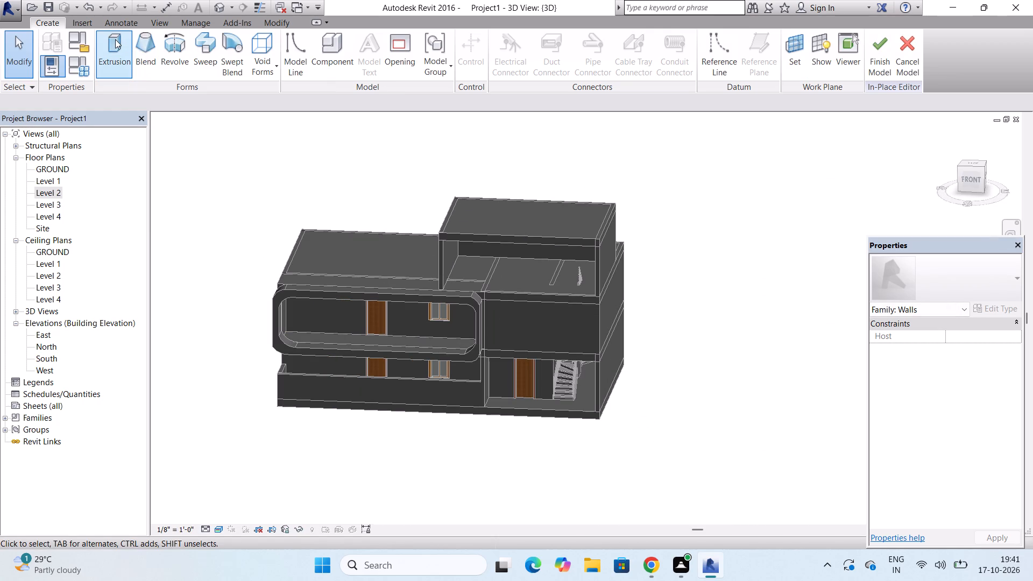
pyautogui.click(115, 39)
pyautogui.scroll(5, 484, 272)
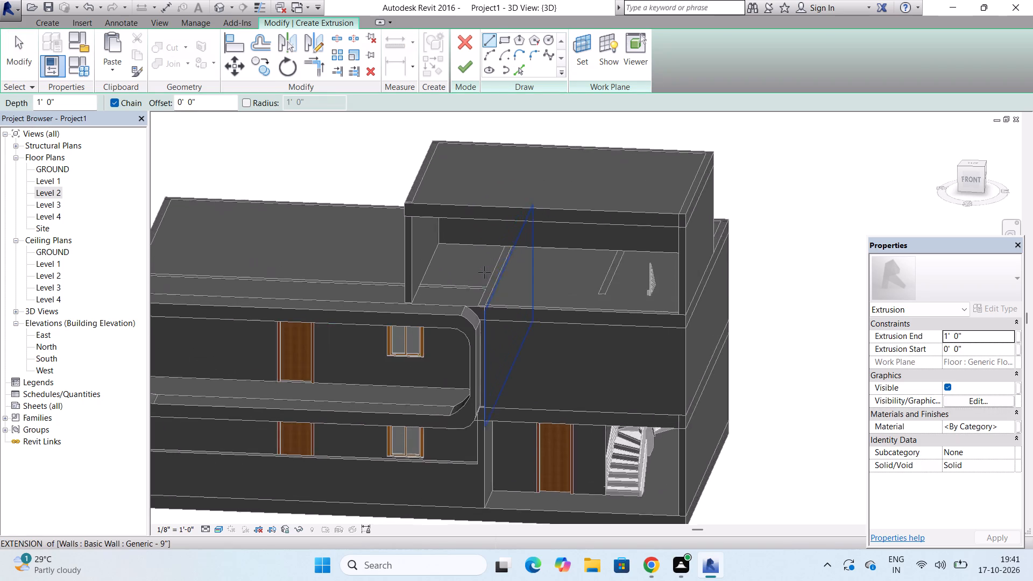
pyautogui.scroll(1, 484, 272)
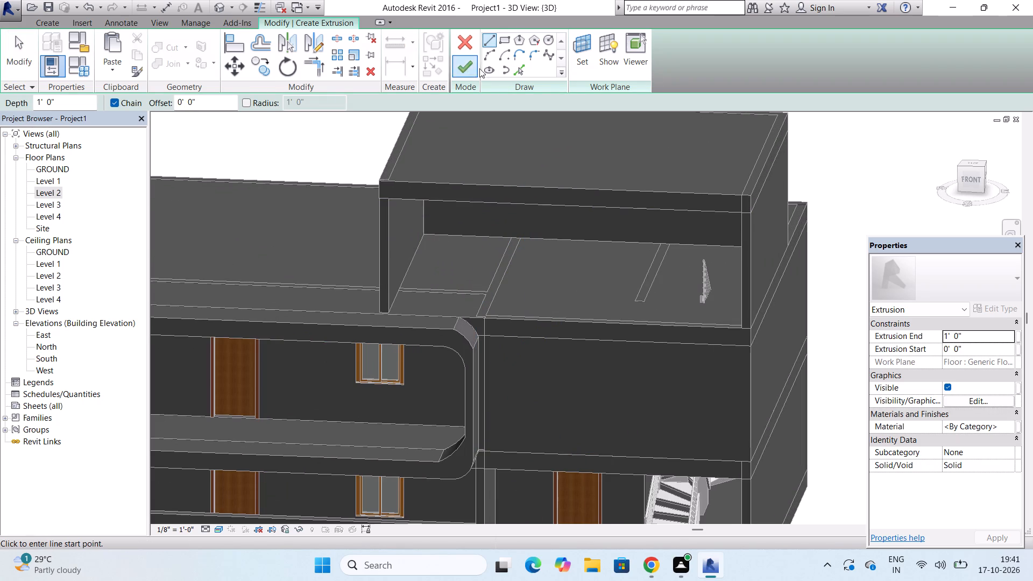
pyautogui.click(489, 38)
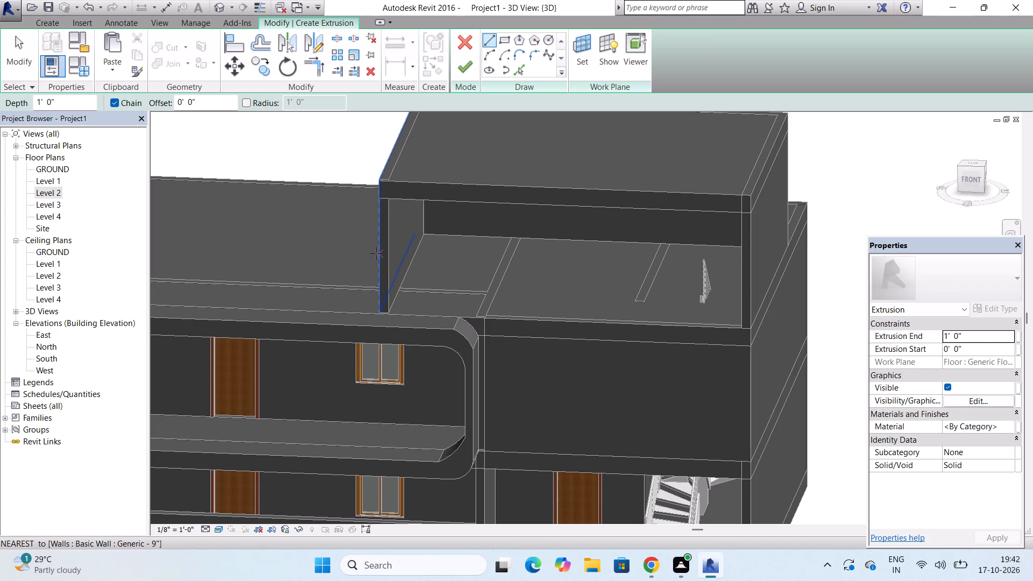
pyautogui.click(502, 35)
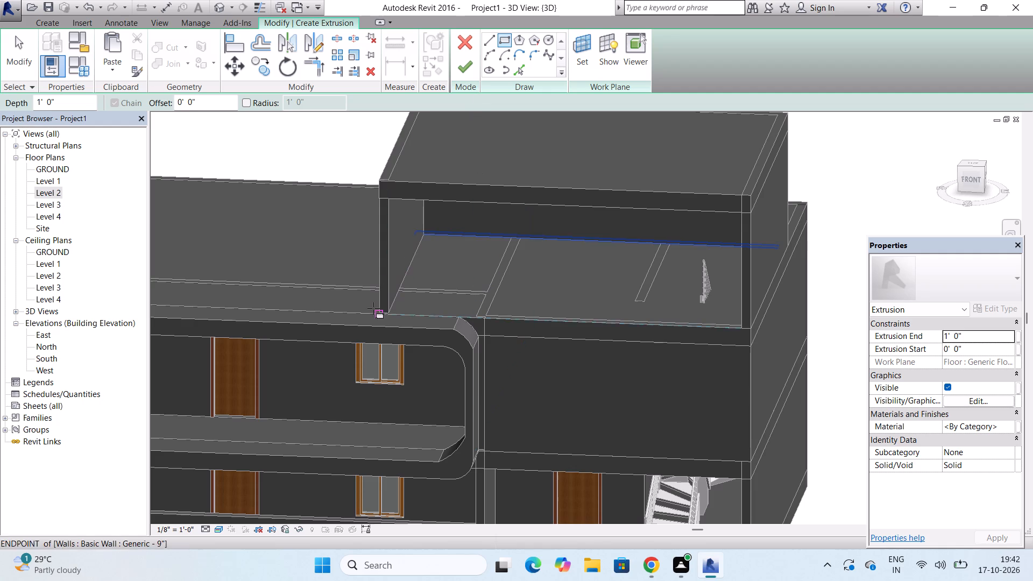
pyautogui.click(378, 314)
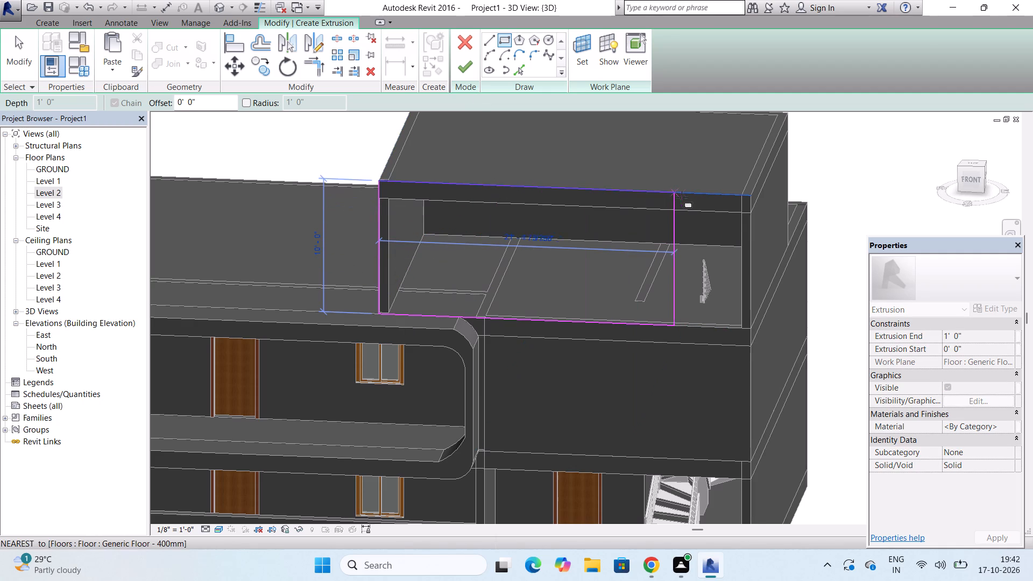
pyautogui.scroll(5, 738, 201)
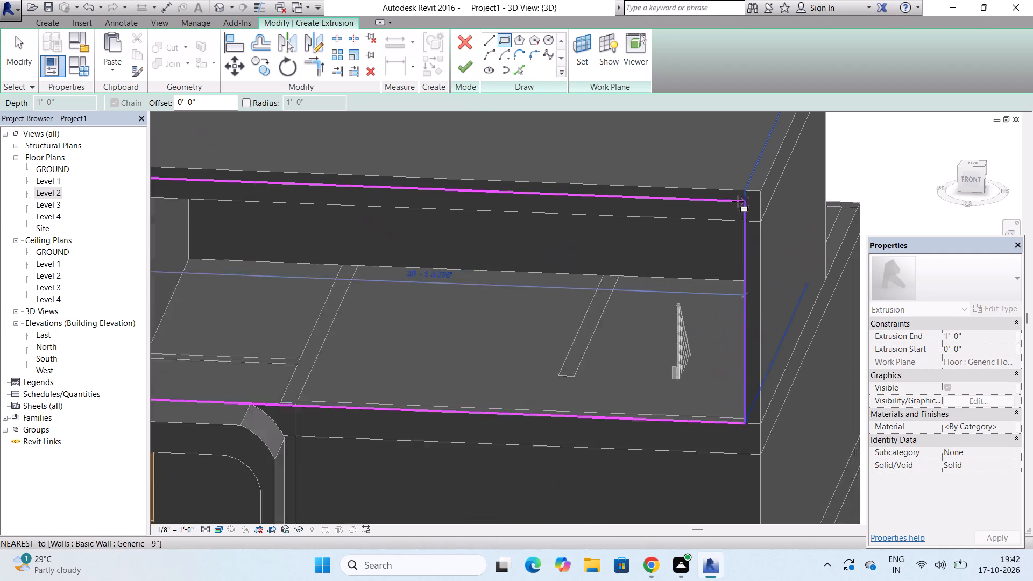
pyautogui.scroll(1, 738, 201)
pyautogui.click(765, 192)
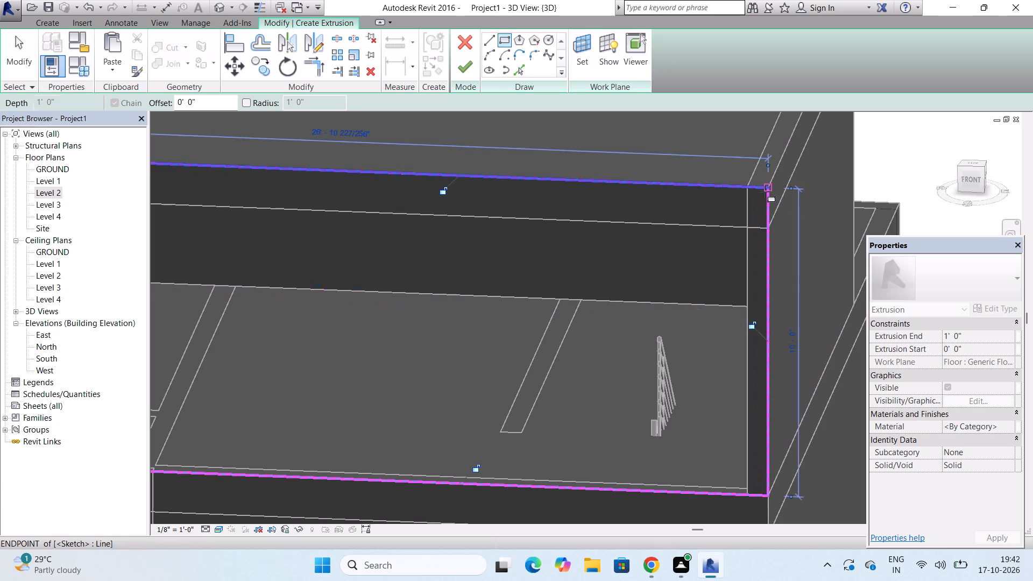
pyautogui.press('Escape')
pyautogui.press('Escape')
# Sketch a second rectangle along the top room's inner wall faces, from the floor edge to the roof slab's underside.
pyautogui.scroll(-8, 648, 180)
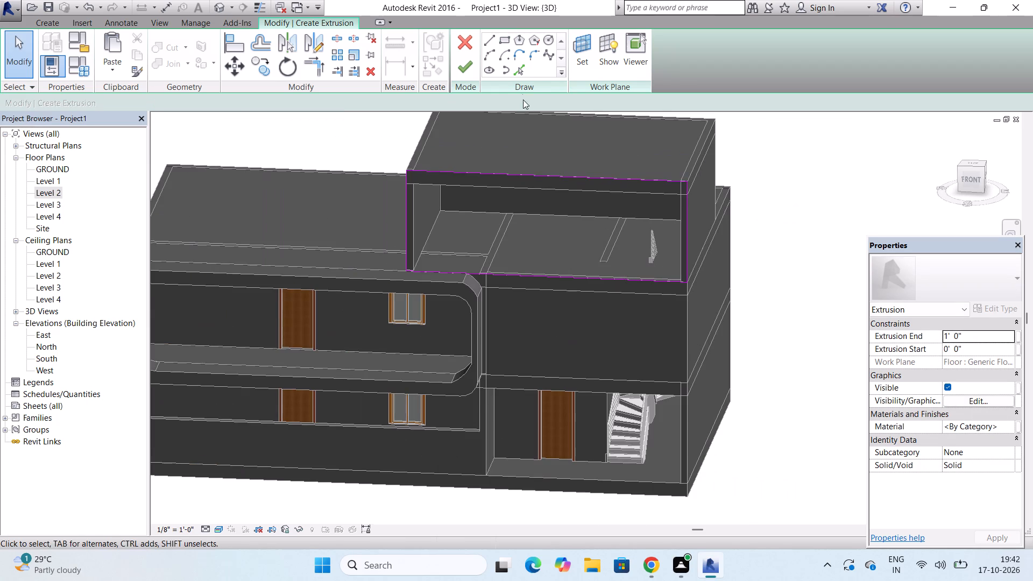
pyautogui.click(500, 39)
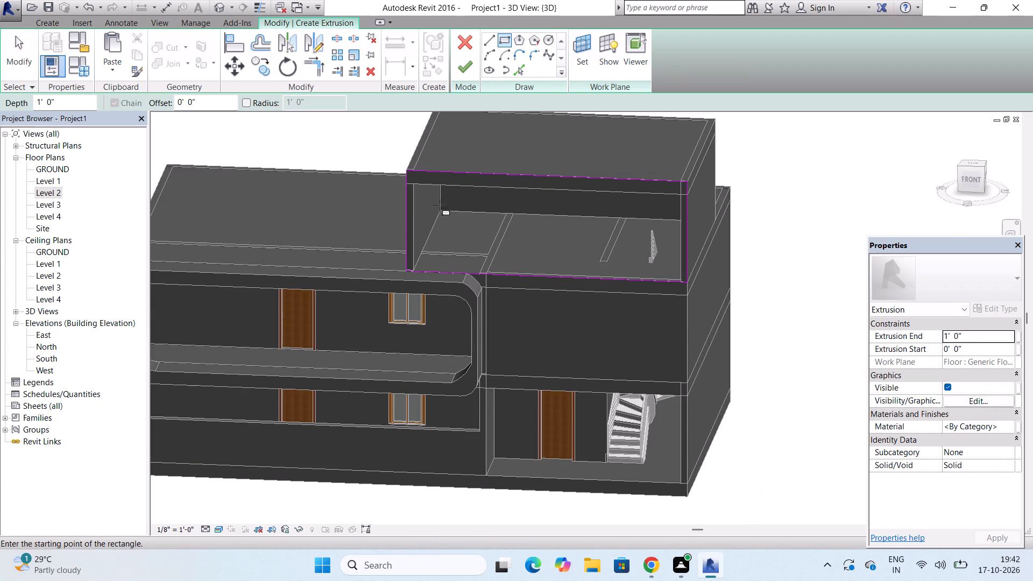
pyautogui.scroll(6, 429, 270)
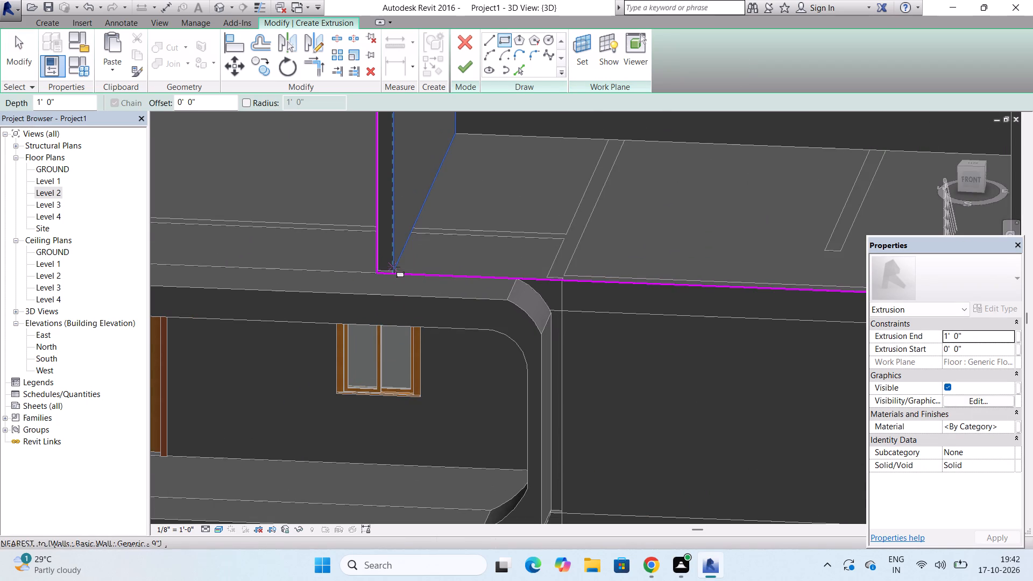
pyautogui.click(395, 270)
pyautogui.scroll(-7, 395, 270)
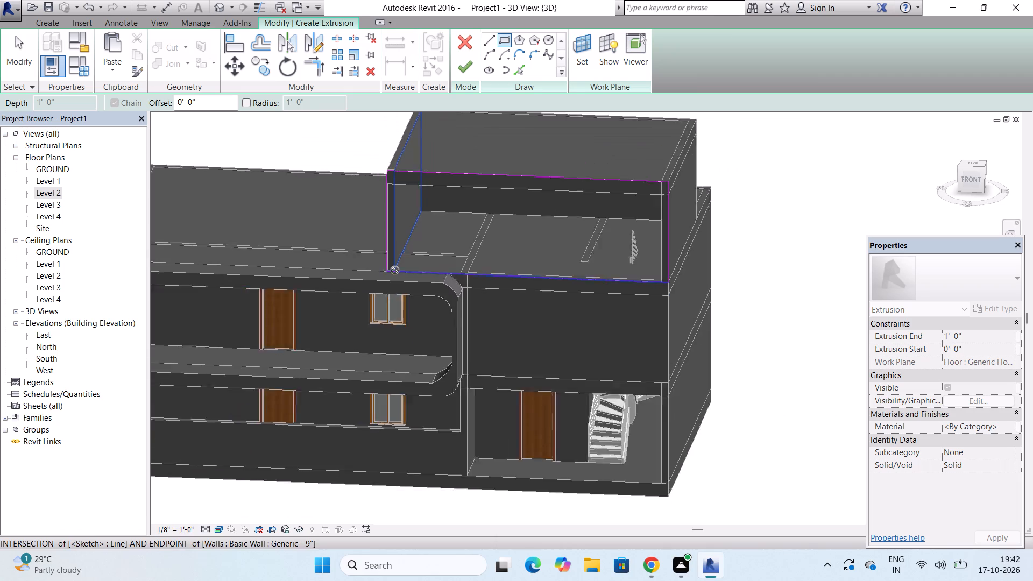
pyautogui.scroll(-1, 395, 270)
pyautogui.scroll(4, 556, 204)
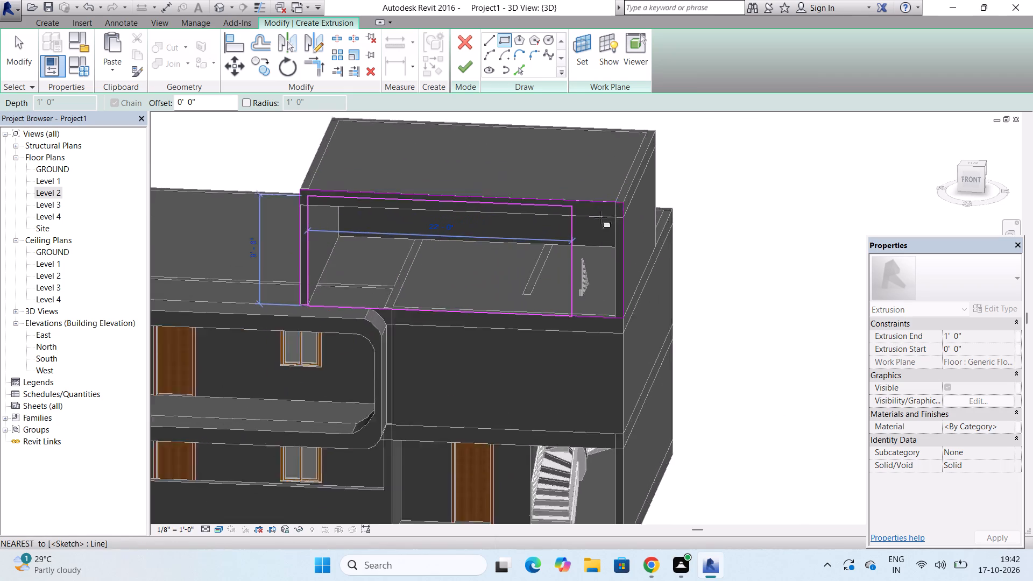
pyautogui.scroll(6, 600, 217)
pyautogui.click(645, 222)
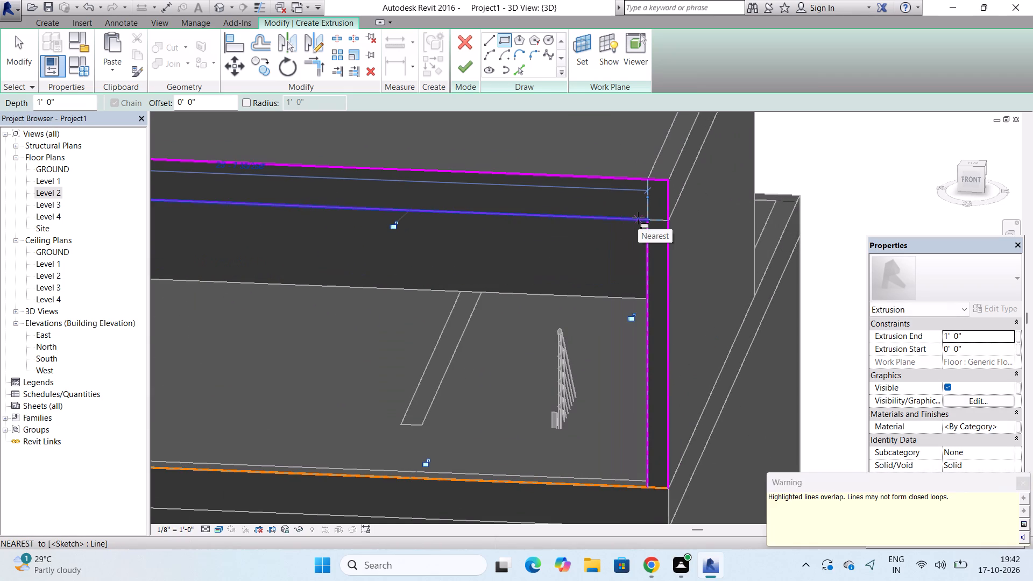
pyautogui.press('Escape')
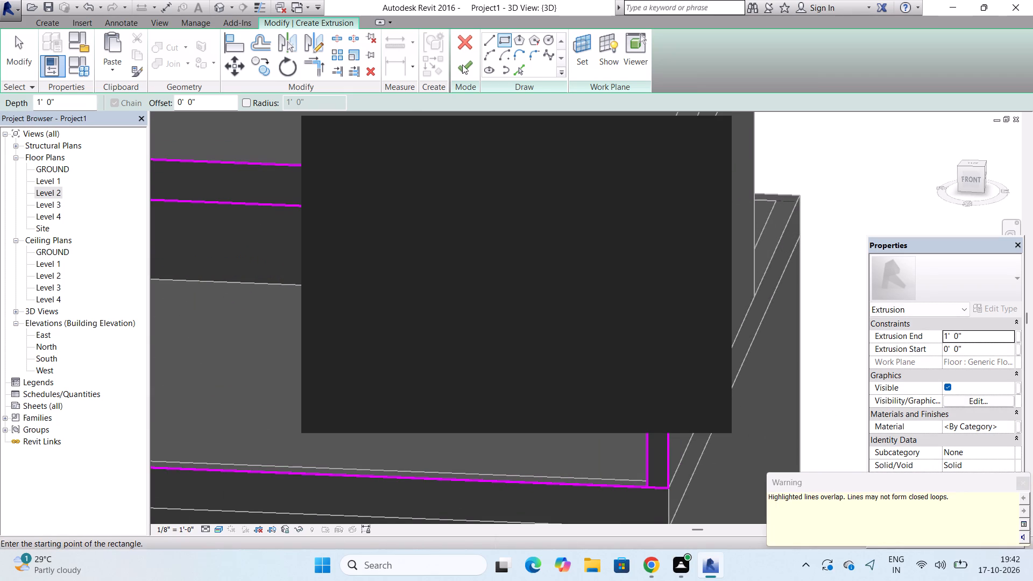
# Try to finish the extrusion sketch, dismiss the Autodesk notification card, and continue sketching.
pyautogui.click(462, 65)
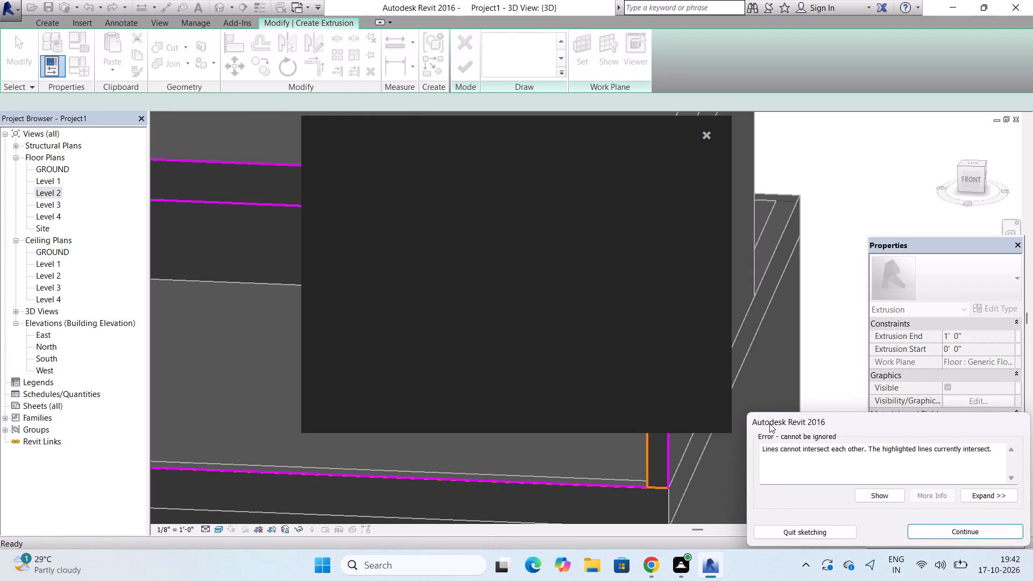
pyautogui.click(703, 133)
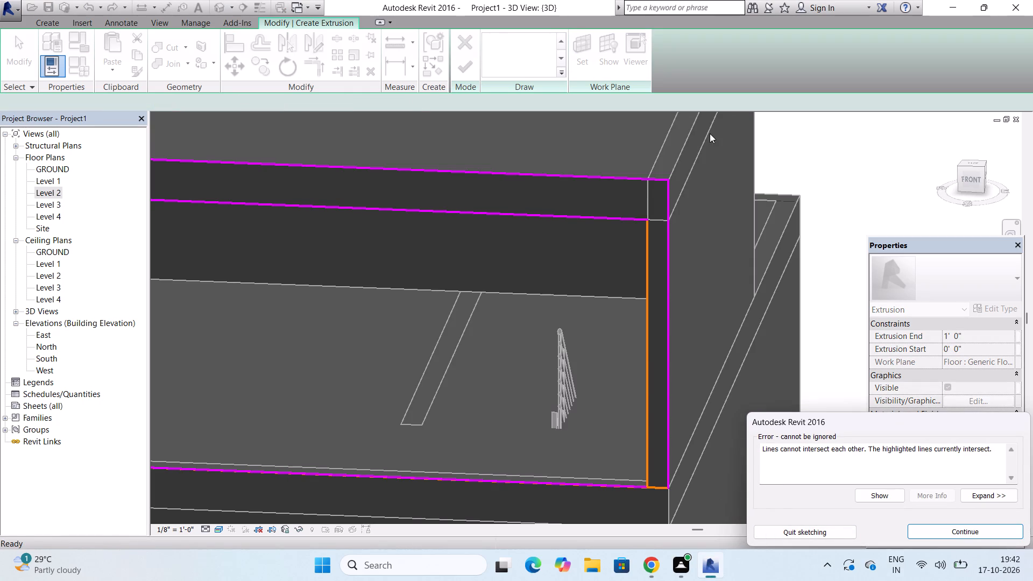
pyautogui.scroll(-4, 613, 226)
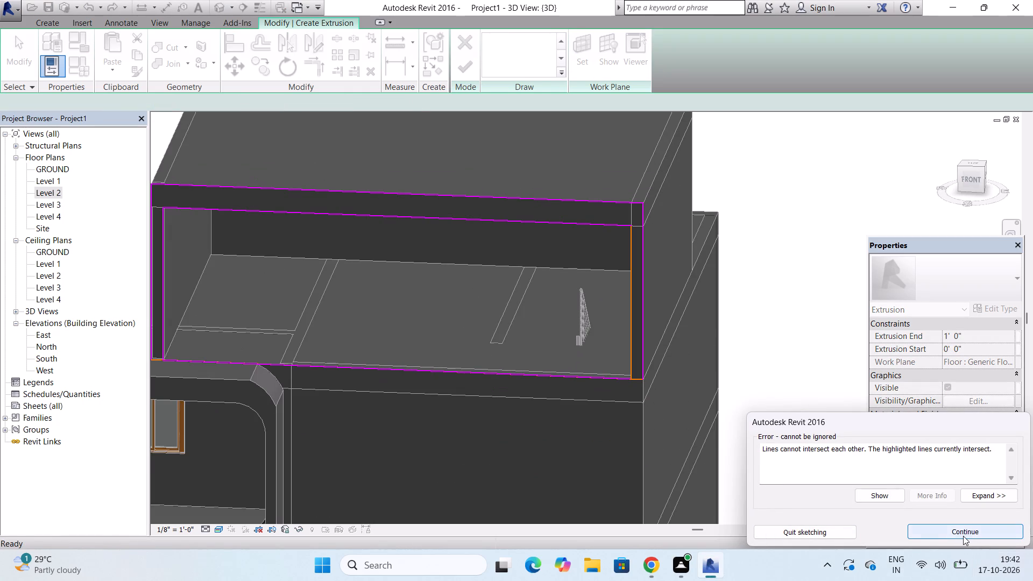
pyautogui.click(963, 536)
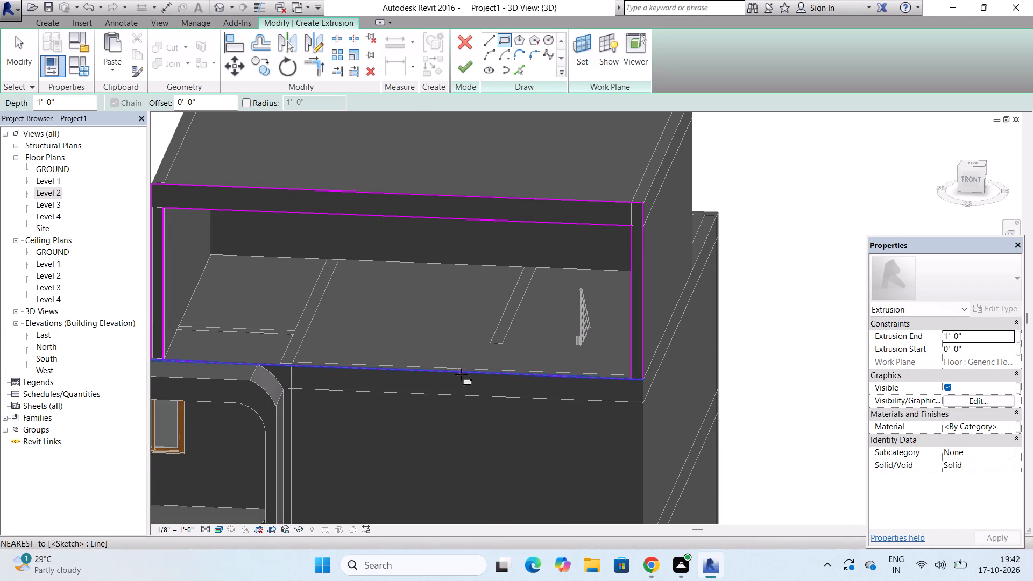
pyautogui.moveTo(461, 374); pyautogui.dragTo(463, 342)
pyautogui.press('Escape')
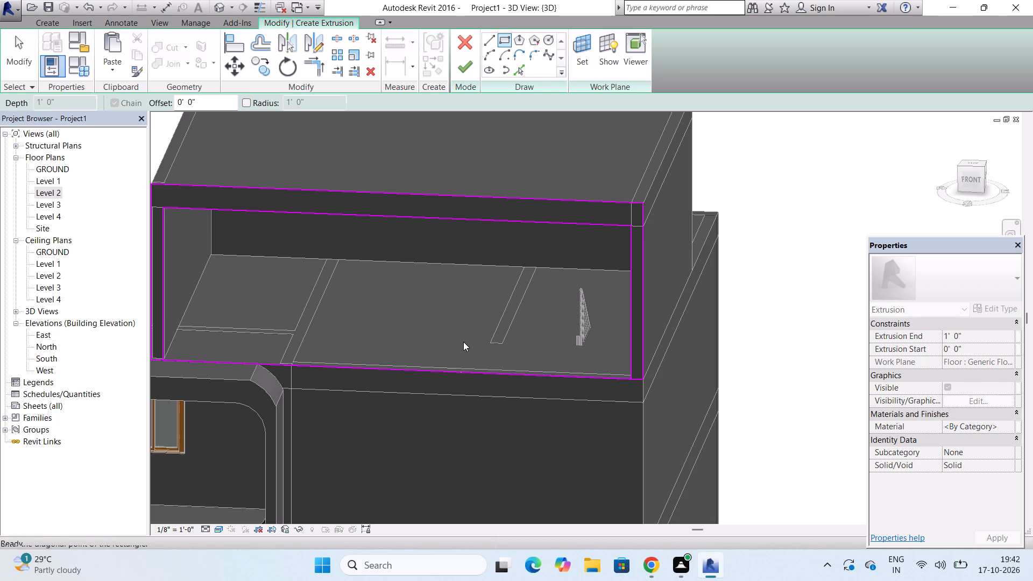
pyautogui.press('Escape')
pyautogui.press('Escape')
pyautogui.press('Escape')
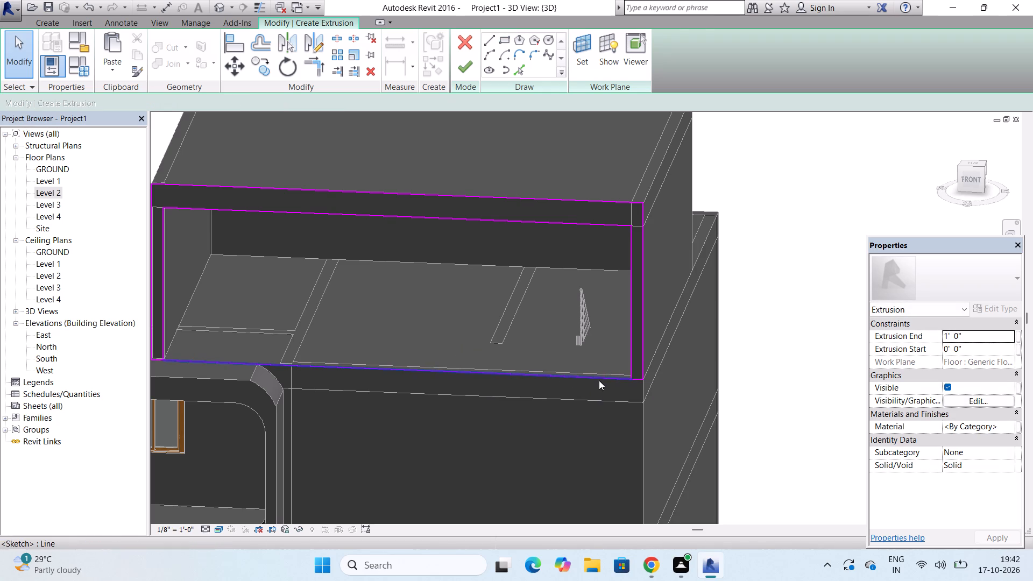
# Delete the overlapping bottom lines of the outer and inner sketch rectangles along the floor edge.
pyautogui.click(599, 380)
pyautogui.press('Delete')
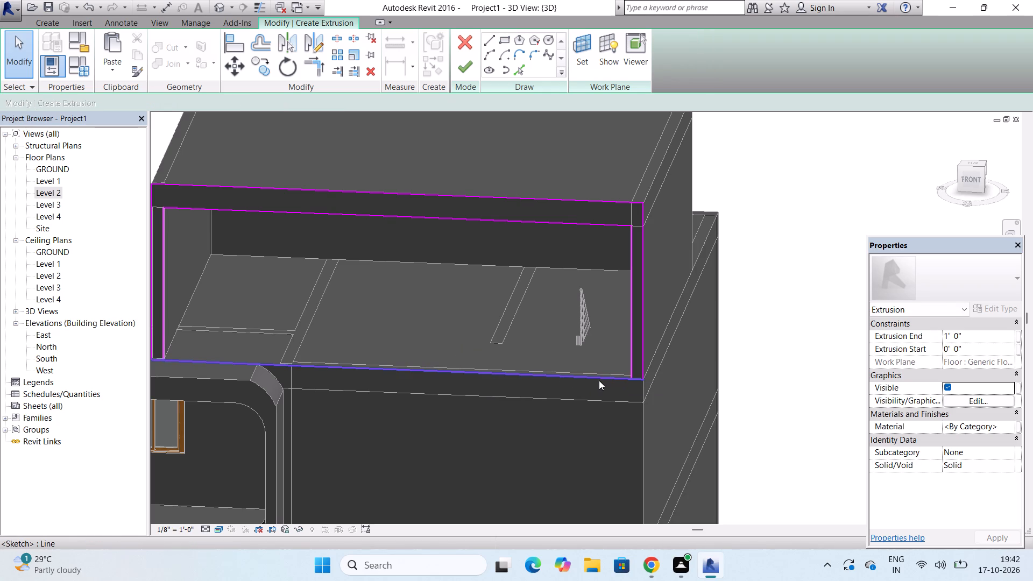
pyautogui.click(582, 377)
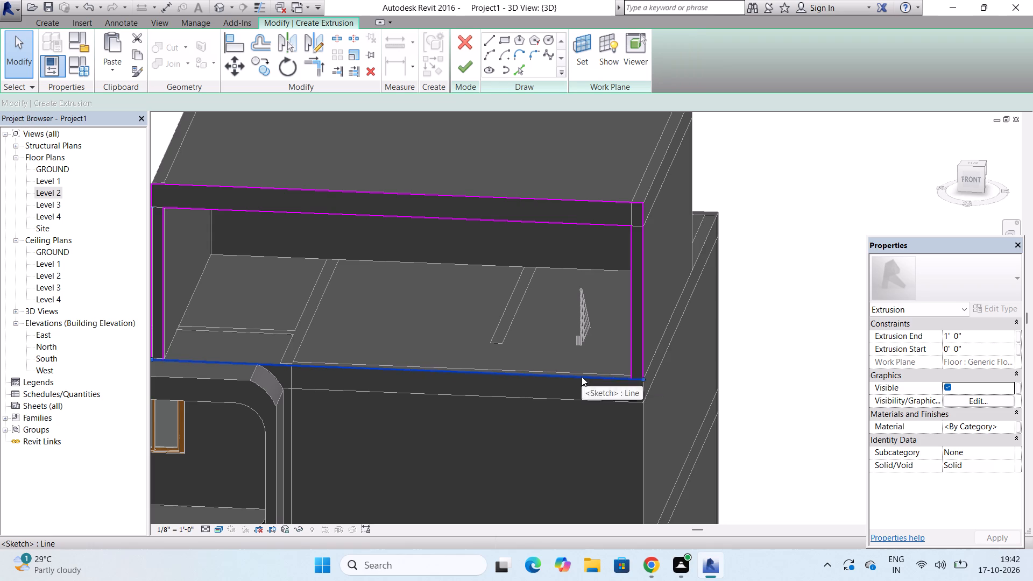
pyautogui.press('Delete')
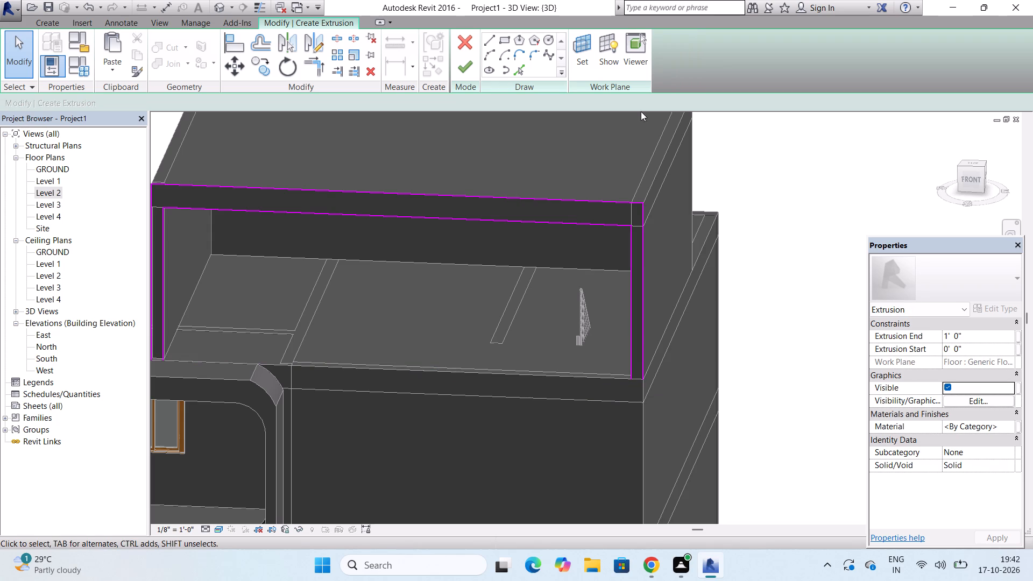
# Sketch a short line closing the base of the frame's right leg, between the inner and outer vertical lines.
pyautogui.click(492, 39)
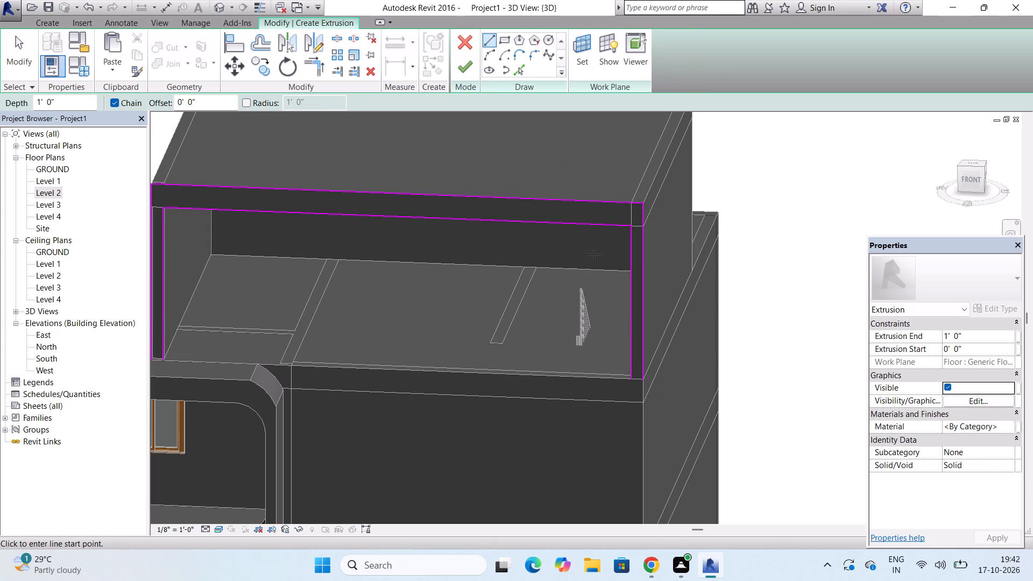
pyautogui.scroll(-4, 596, 253)
pyautogui.scroll(9, 633, 337)
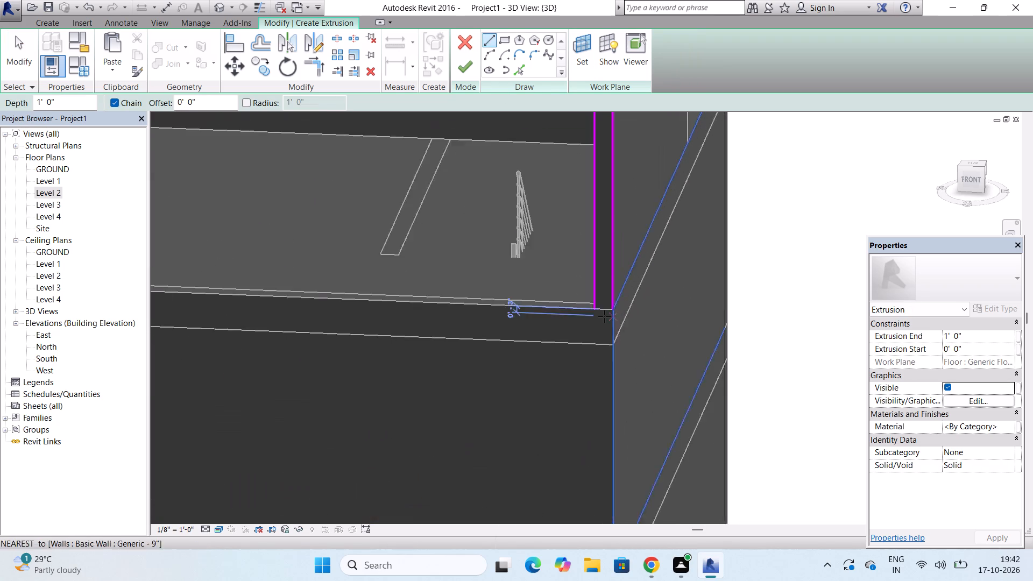
pyautogui.scroll(2, 604, 316)
pyautogui.click(589, 306)
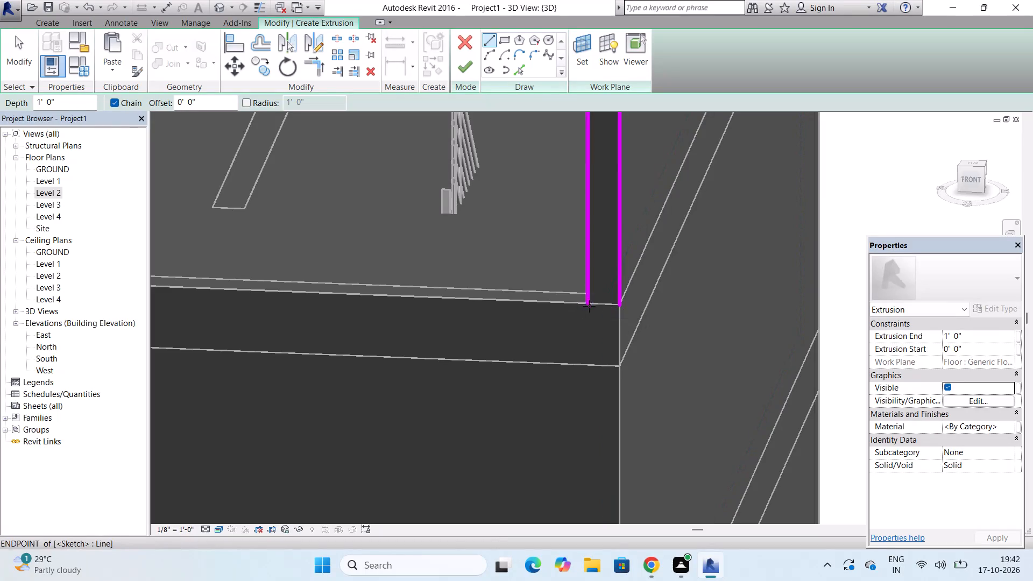
pyautogui.click(623, 305)
pyautogui.press('Escape')
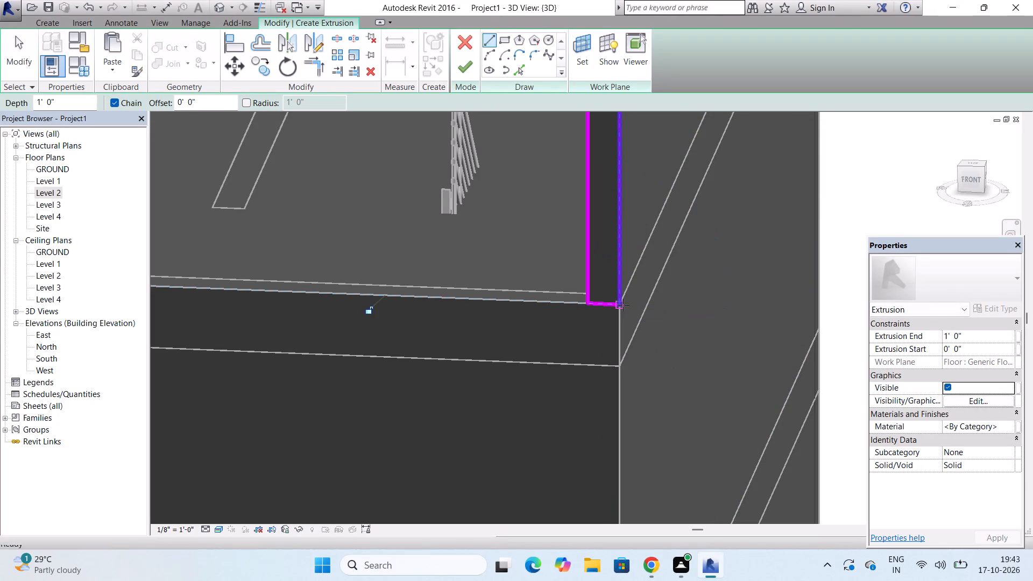
pyautogui.scroll(-13, 647, 282)
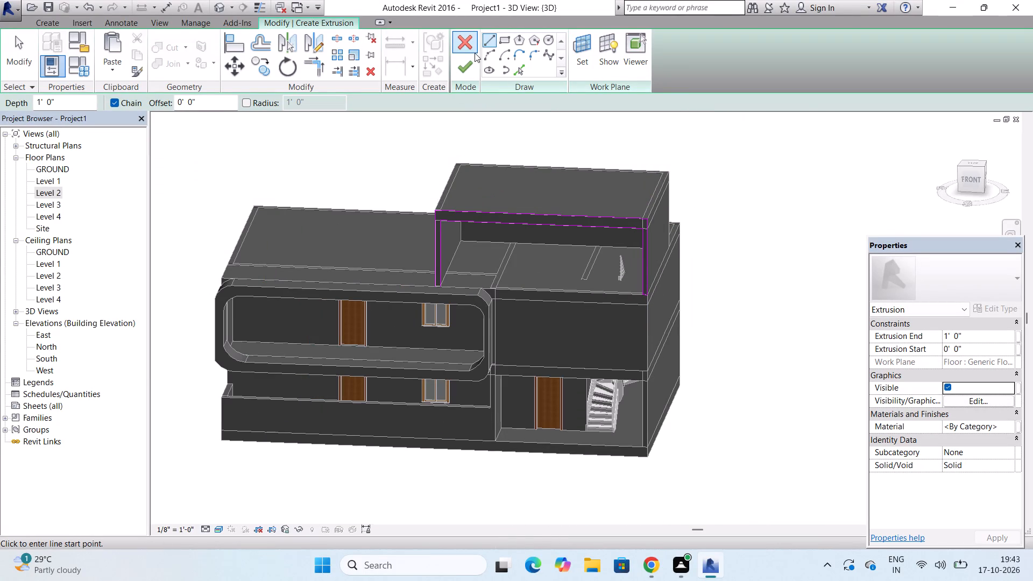
# Sketch a short line closing the base of the frame's left leg, between the outer and inner vertical lines.
pyautogui.click(487, 39)
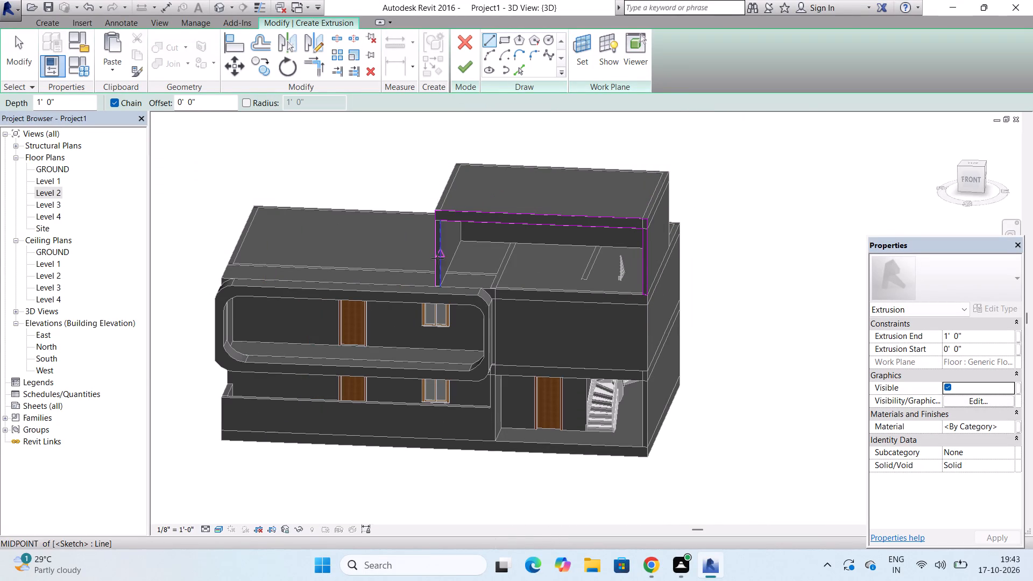
pyautogui.scroll(12, 433, 295)
pyautogui.click(437, 273)
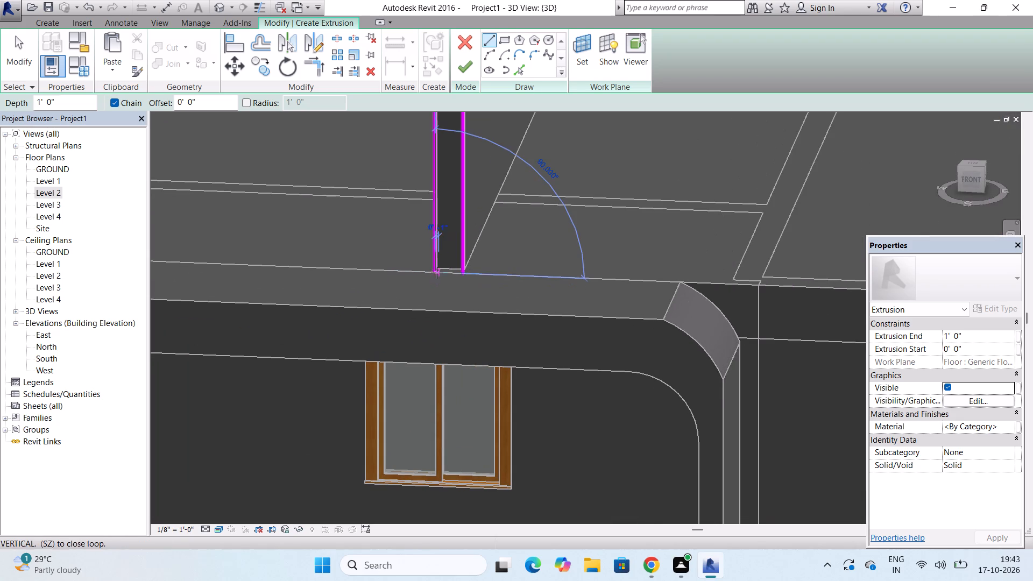
pyautogui.click(461, 277)
pyautogui.press('Escape')
pyautogui.press('Escape')
pyautogui.press('Escape')
pyautogui.scroll(-2, 452, 281)
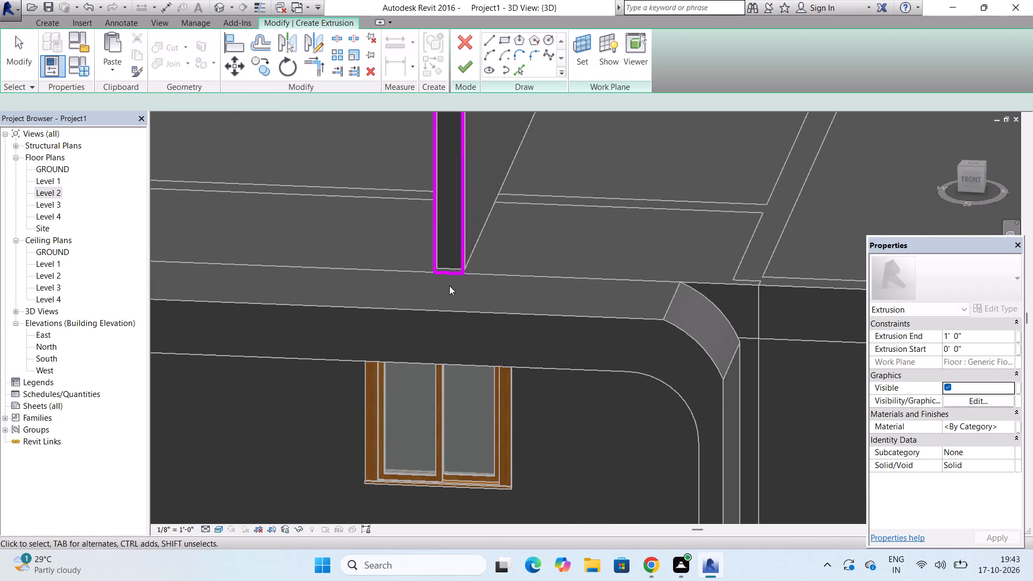
pyautogui.scroll(-6, 449, 286)
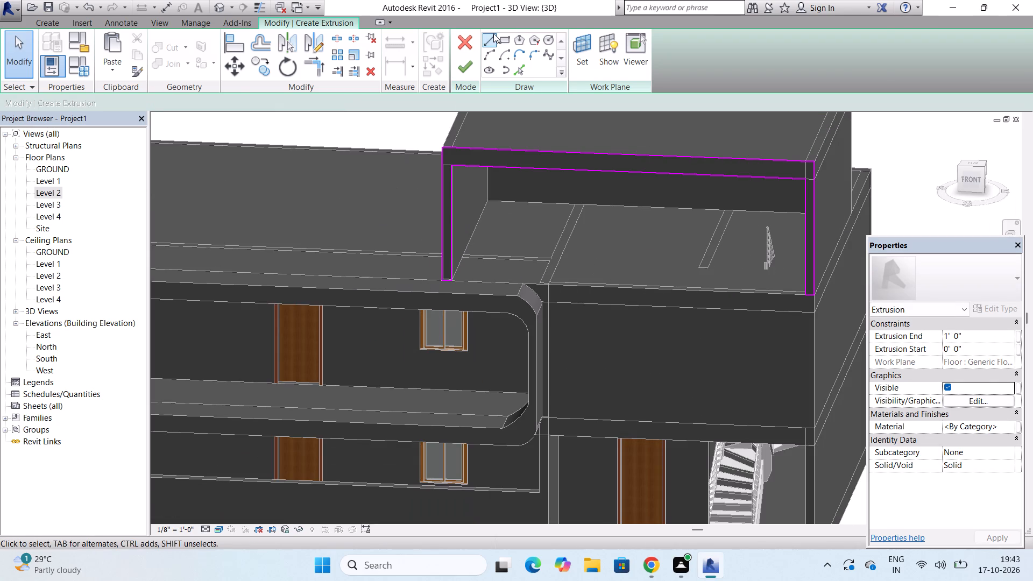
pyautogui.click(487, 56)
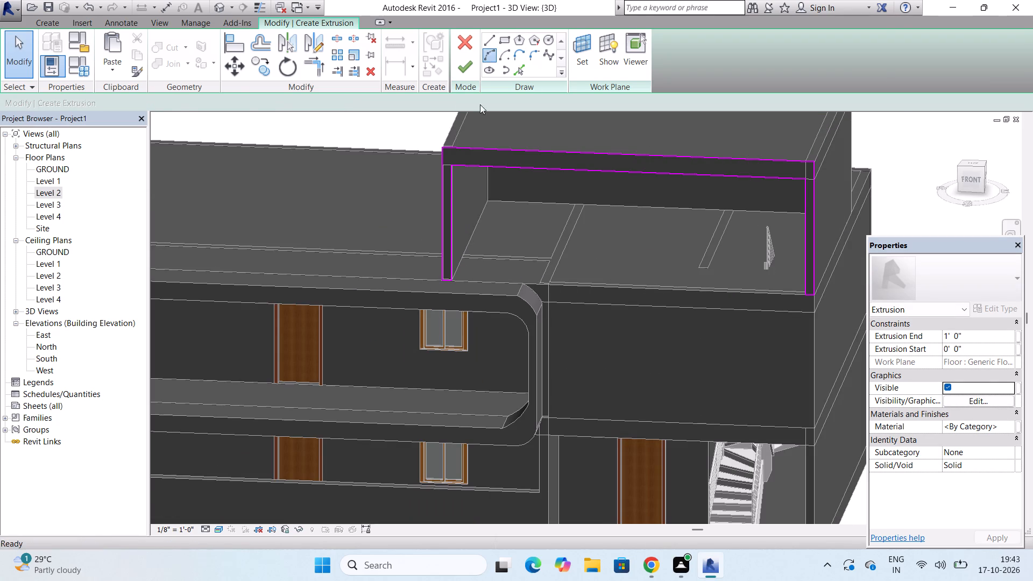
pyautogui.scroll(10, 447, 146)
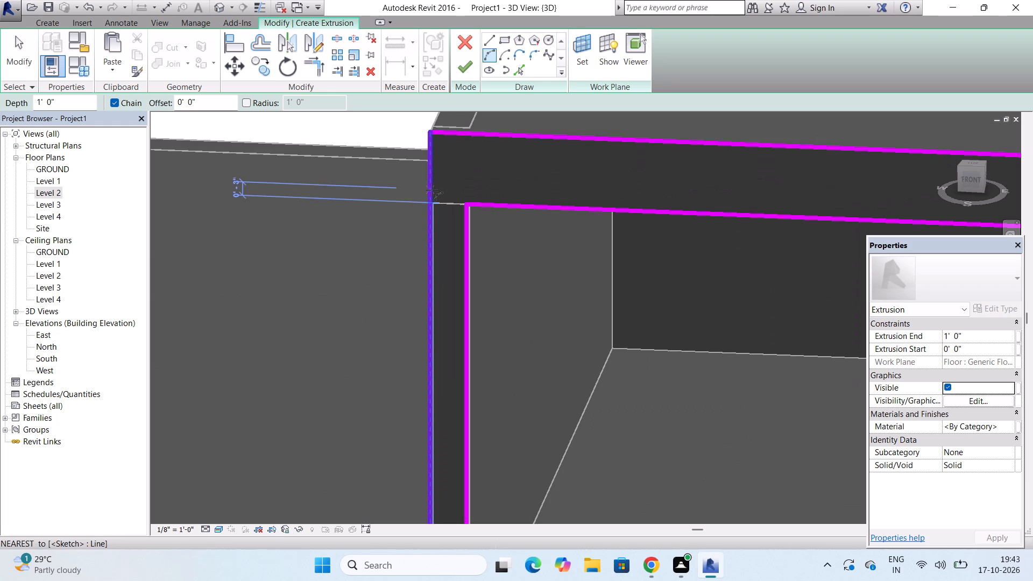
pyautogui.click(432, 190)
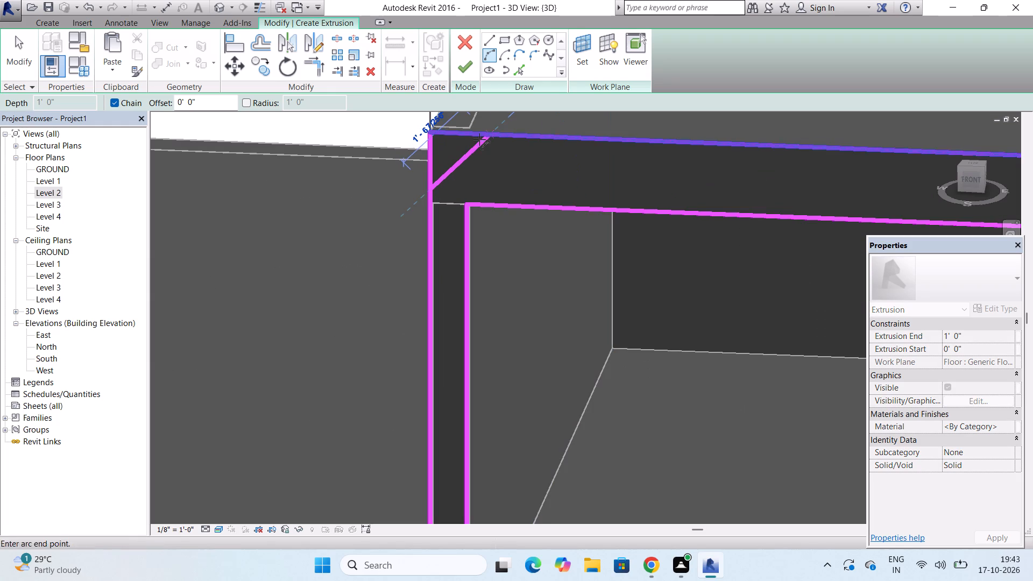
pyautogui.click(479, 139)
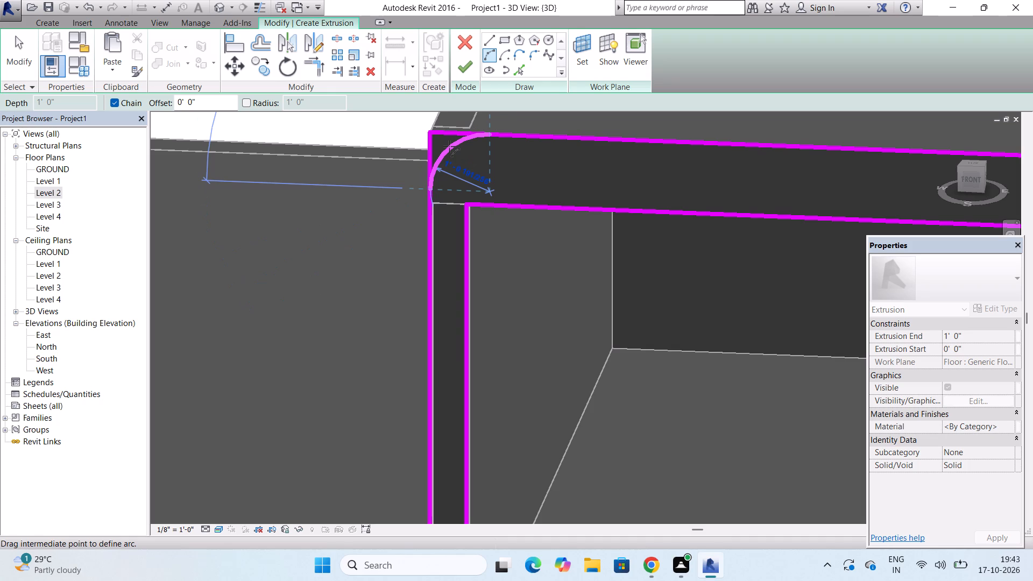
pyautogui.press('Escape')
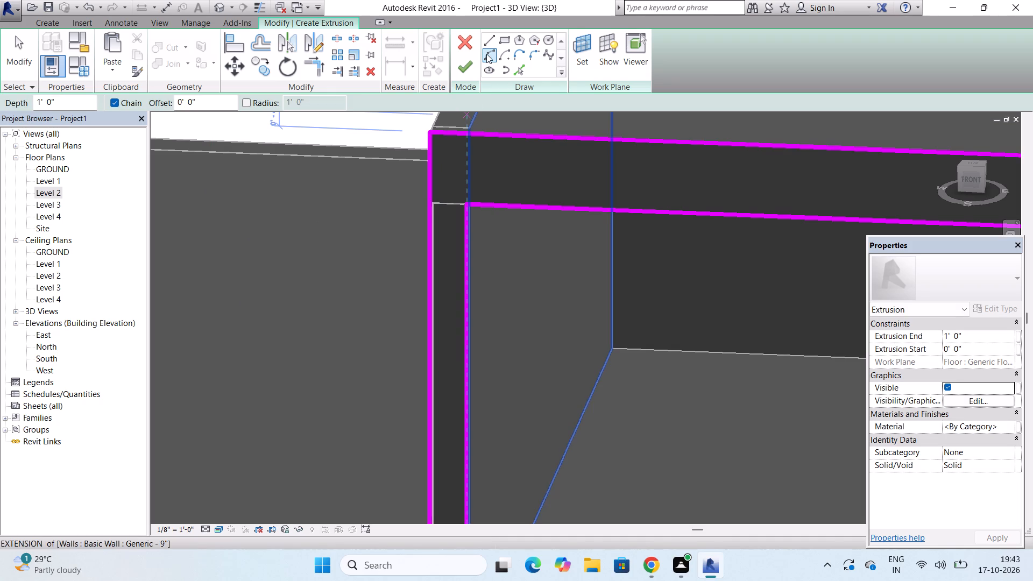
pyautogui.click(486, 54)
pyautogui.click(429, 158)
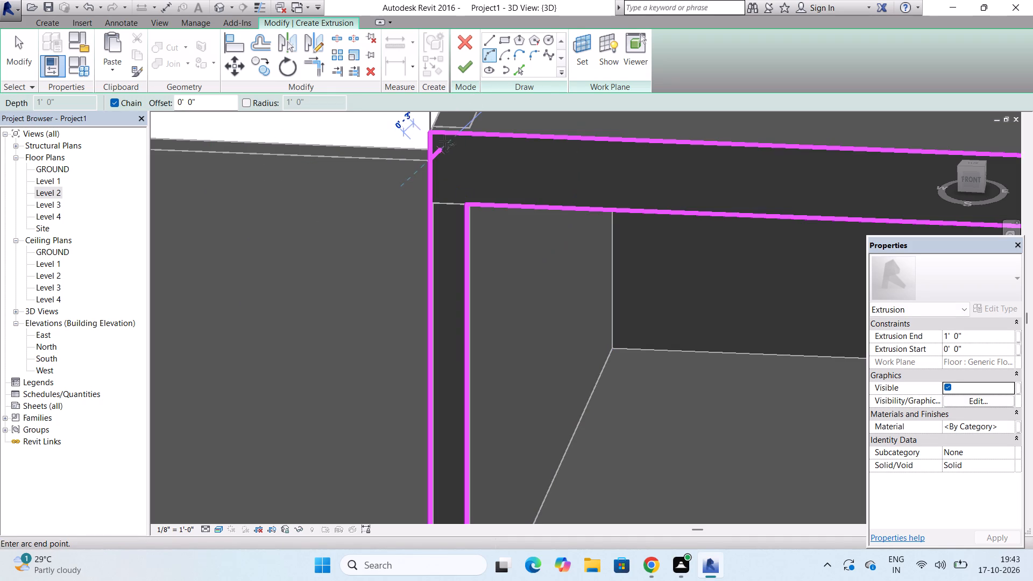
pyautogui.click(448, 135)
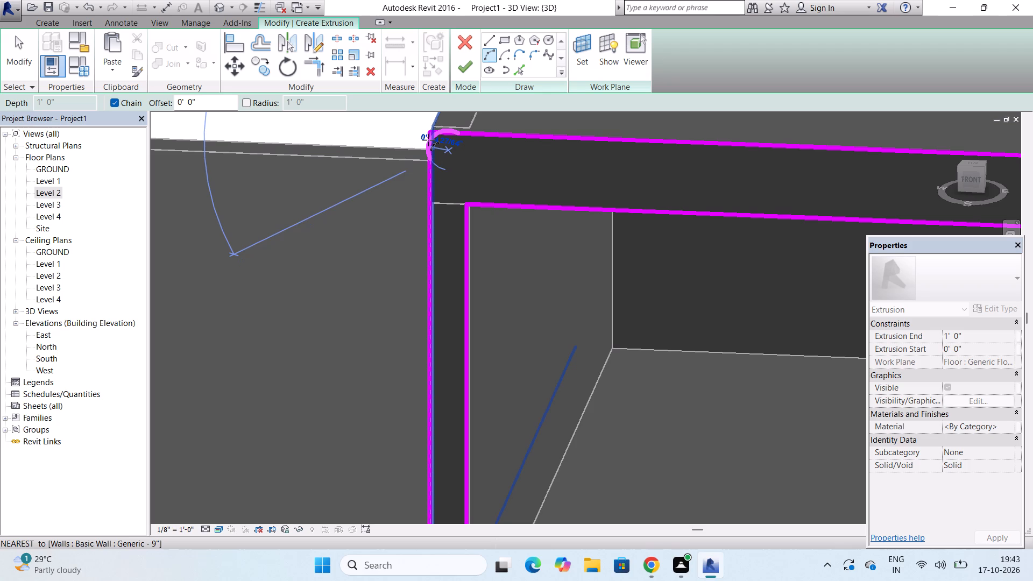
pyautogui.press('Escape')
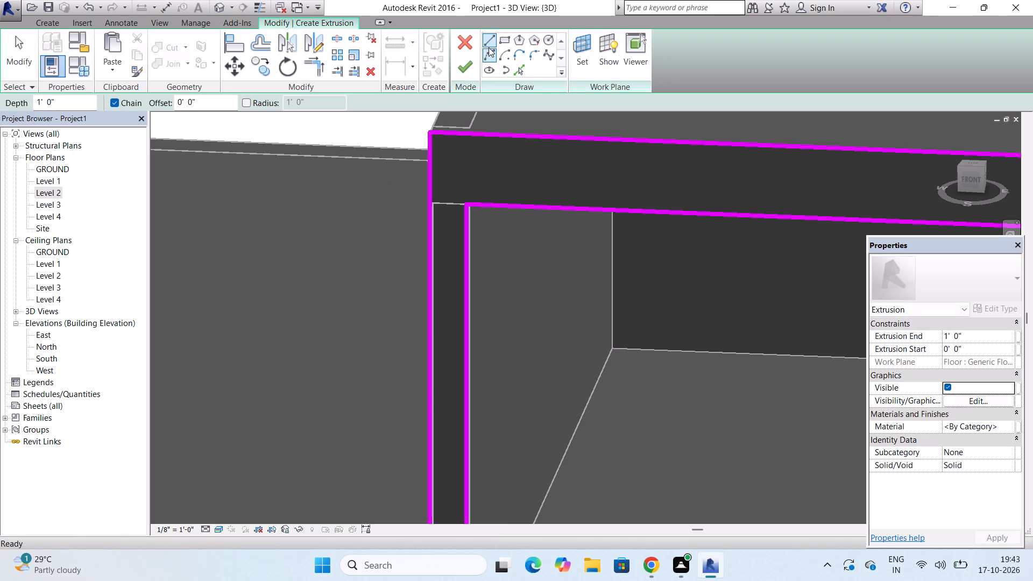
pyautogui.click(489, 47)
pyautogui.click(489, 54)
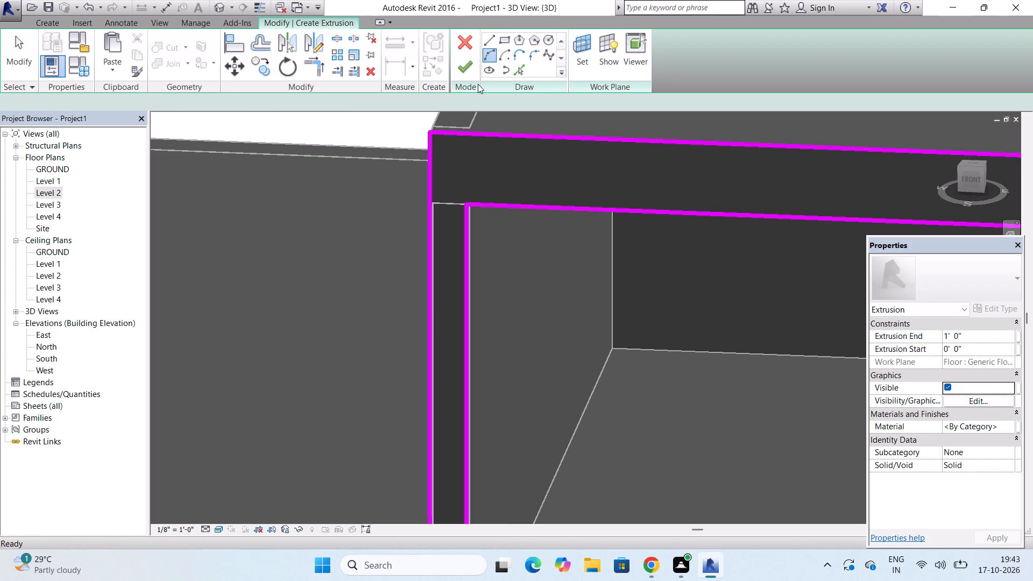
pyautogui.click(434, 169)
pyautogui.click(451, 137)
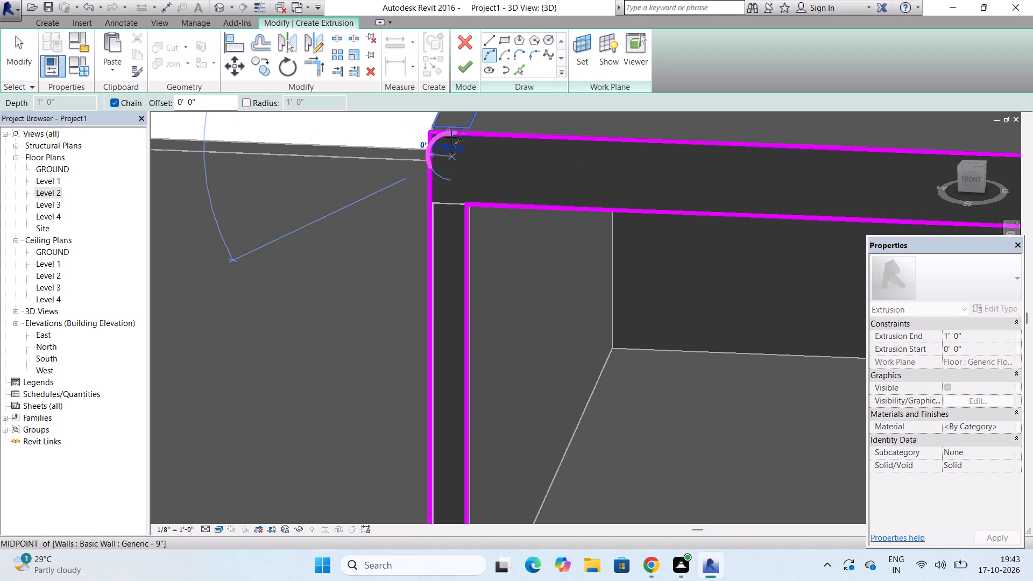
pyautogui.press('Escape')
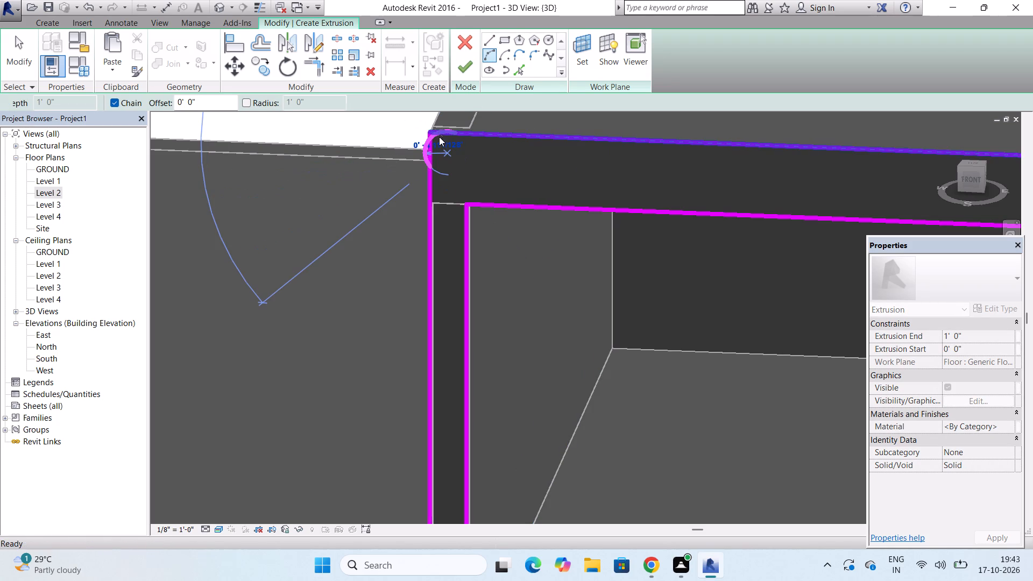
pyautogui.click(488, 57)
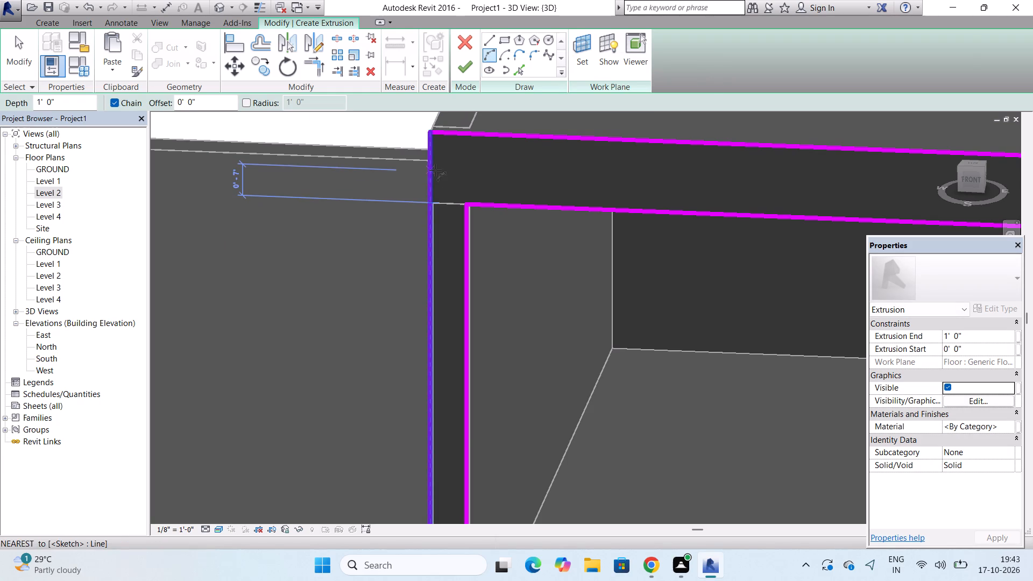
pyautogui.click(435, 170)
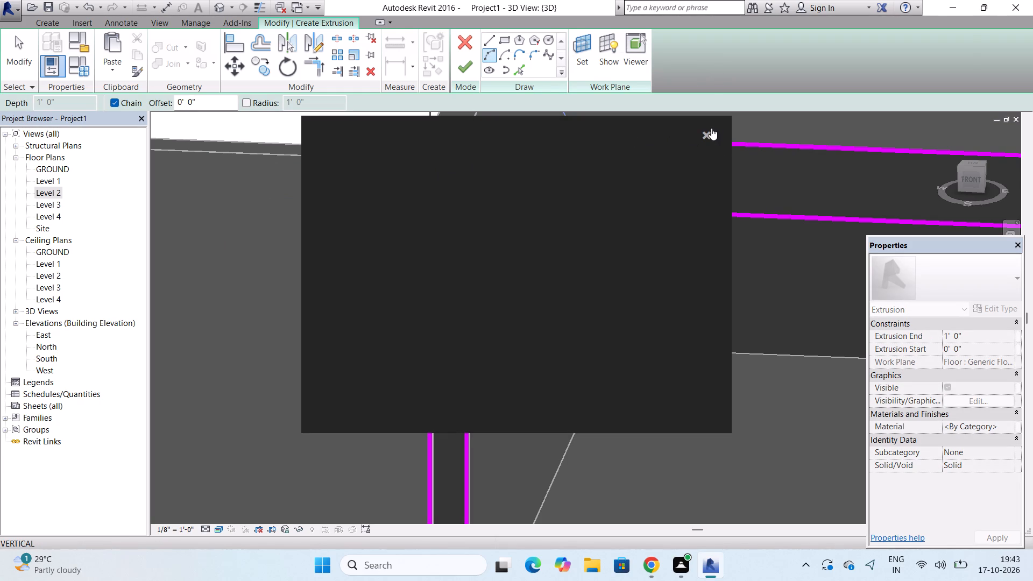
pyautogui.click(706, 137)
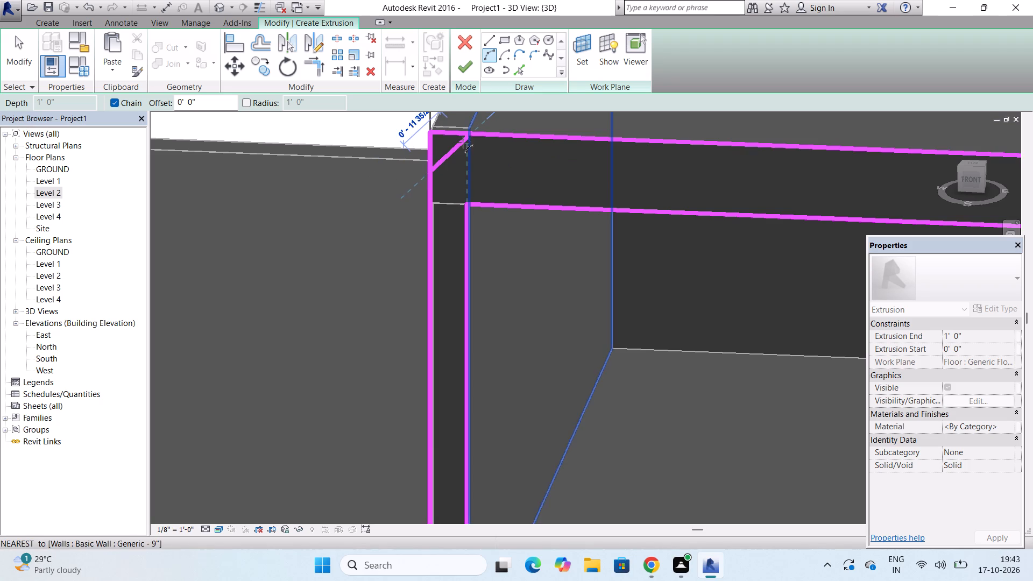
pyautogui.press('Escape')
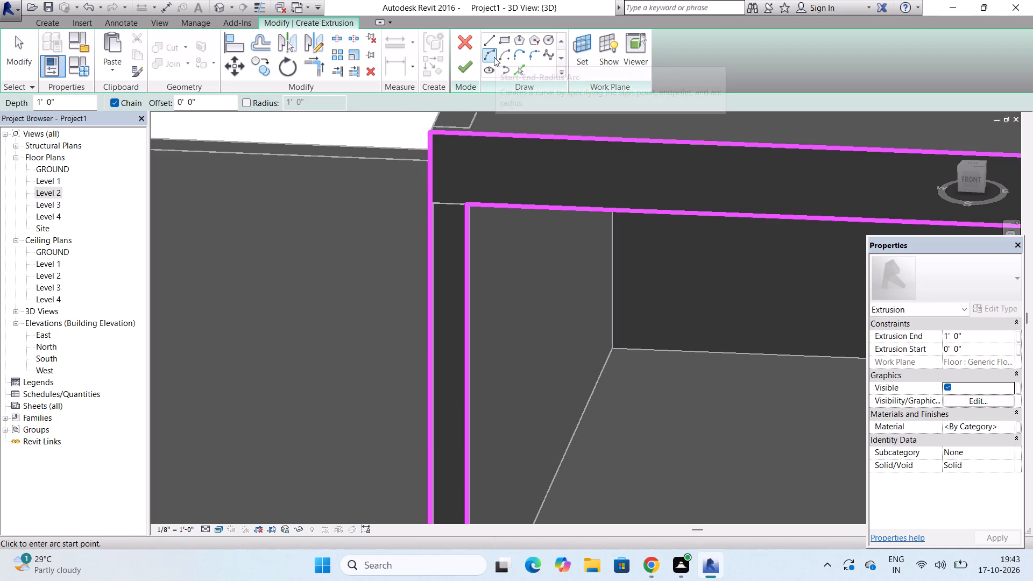
# Draw a start-end-radius arc rounding the frame's outer upper-left corner, from the outer vertical line to the top line.
pyautogui.click(492, 57)
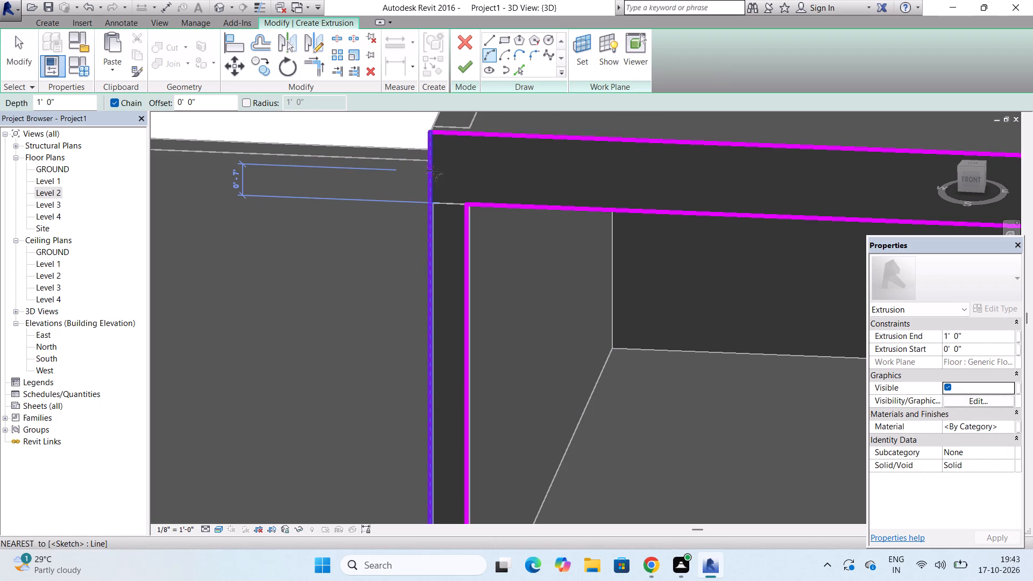
pyautogui.click(430, 176)
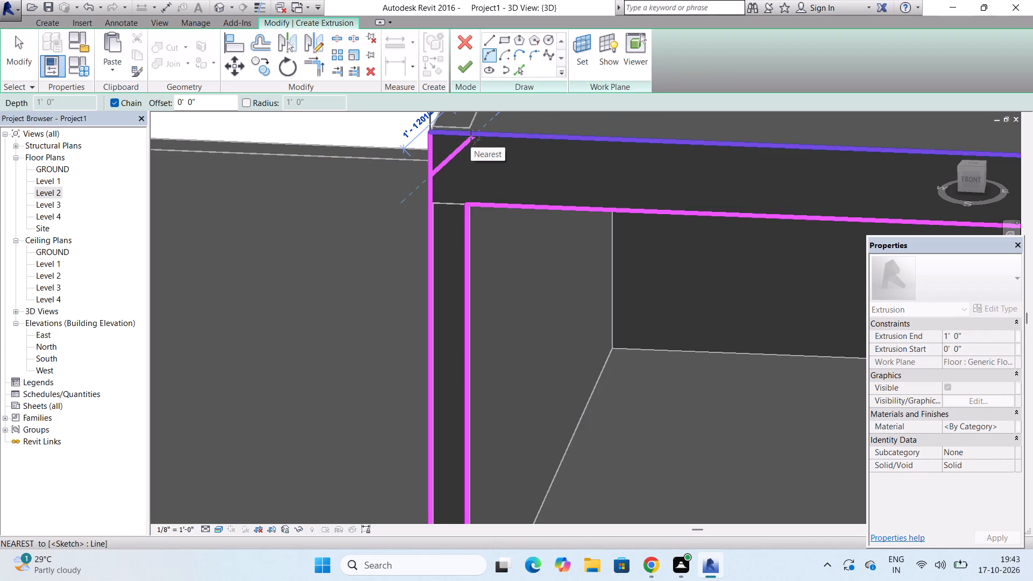
pyautogui.click(471, 136)
pyautogui.click(443, 149)
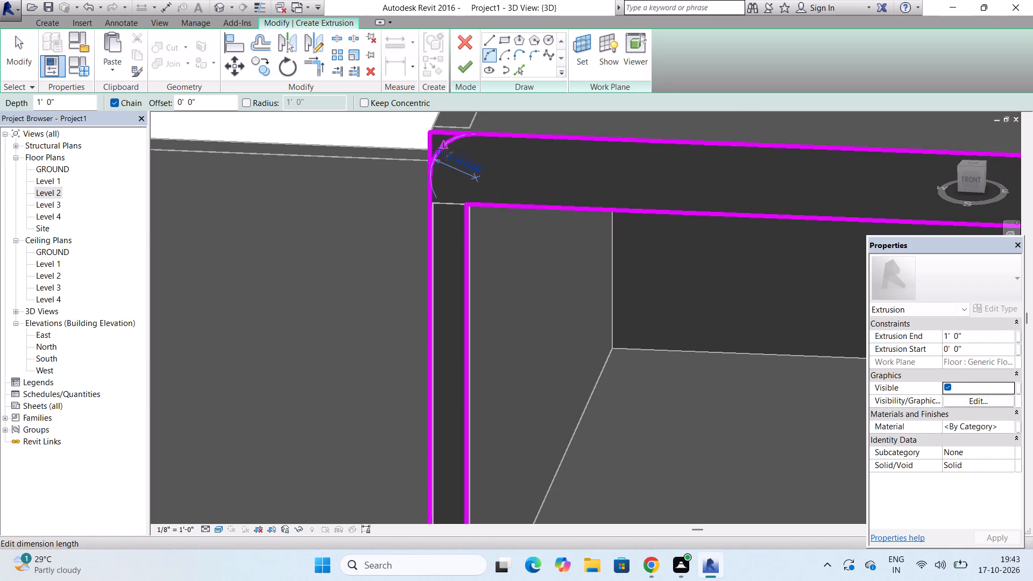
pyautogui.press('Escape')
pyautogui.press('Escape')
# Shorten the frame's outer left vertical line so its upper end meets the lower end of the corner arc.
pyautogui.scroll(4, 441, 147)
pyautogui.click(421, 144)
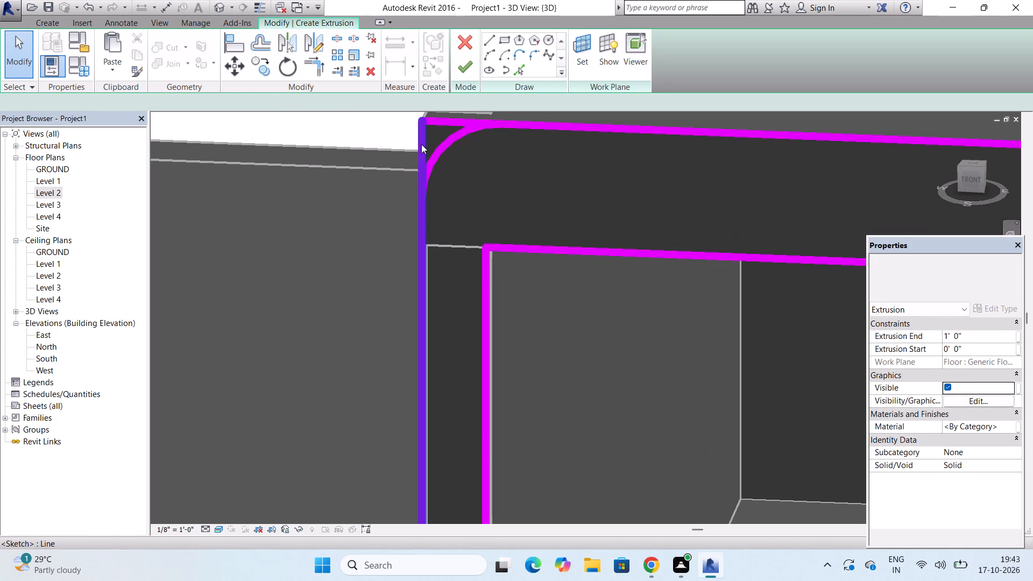
pyautogui.moveTo(422, 121); pyautogui.dragTo(416, 179)
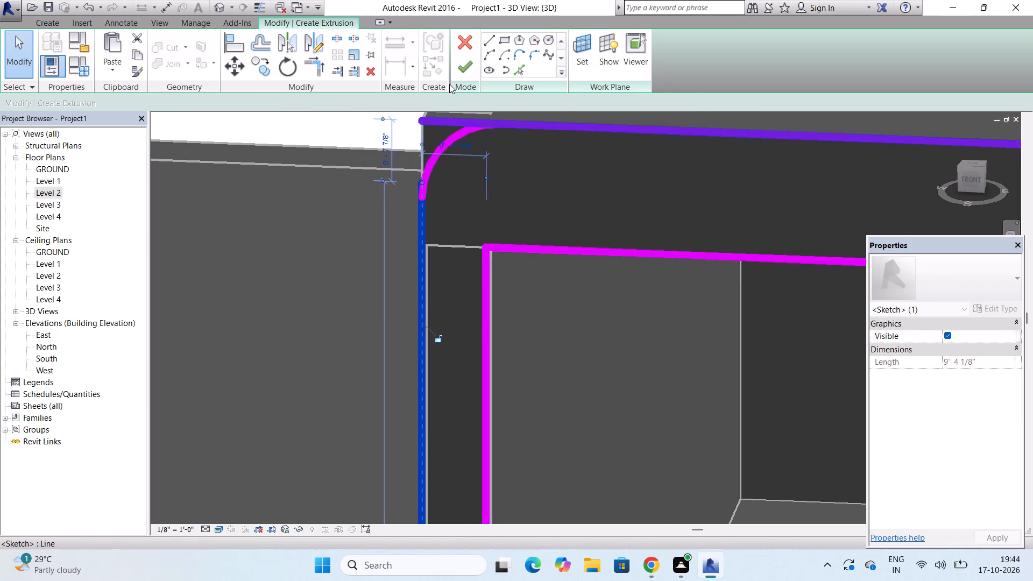
pyautogui.press('Escape')
pyautogui.scroll(6, 422, 189)
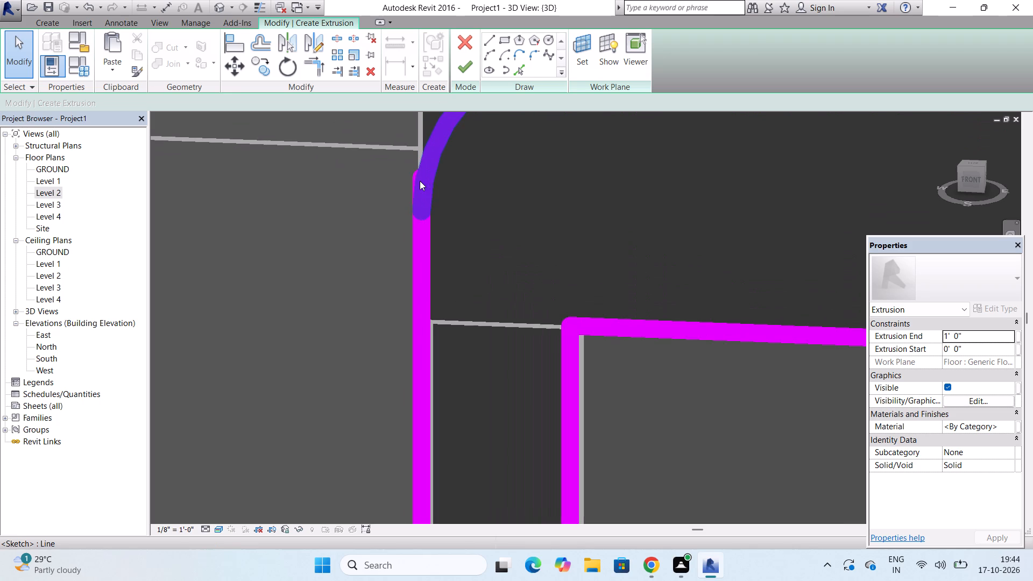
pyautogui.click(415, 179)
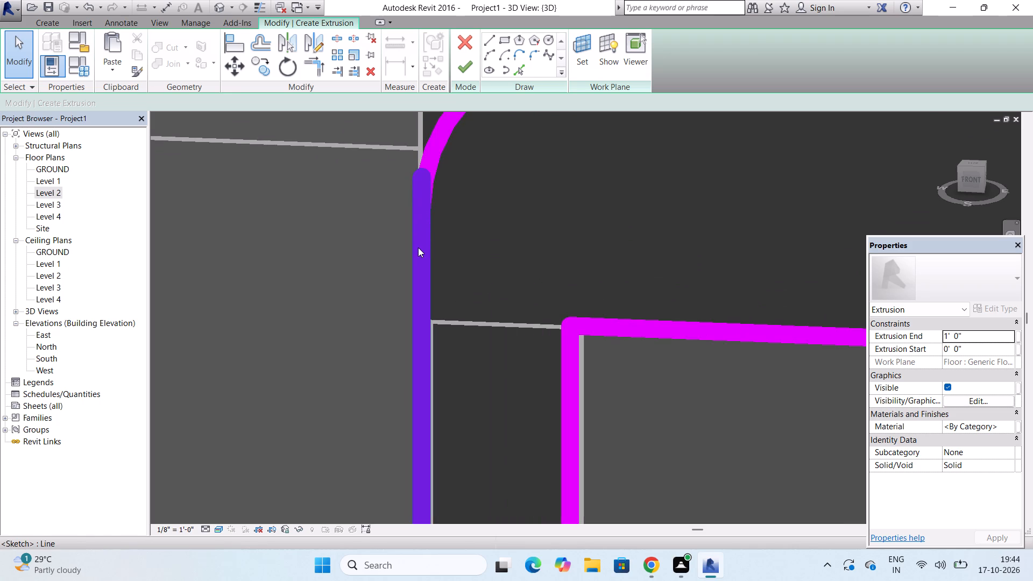
pyautogui.click(418, 247)
pyautogui.moveTo(420, 175); pyautogui.dragTo(421, 201)
pyautogui.press('Escape')
pyautogui.press('Escape')
pyautogui.scroll(-7, 412, 209)
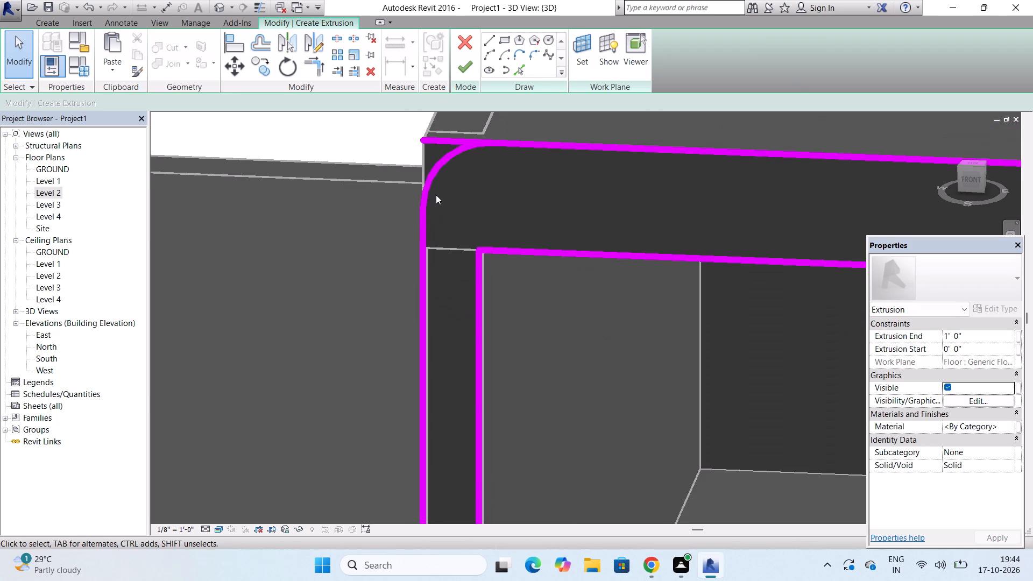
# Shorten the frame's outer top line so its left end meets the upper end of the outer left corner arc.
pyautogui.click(433, 141)
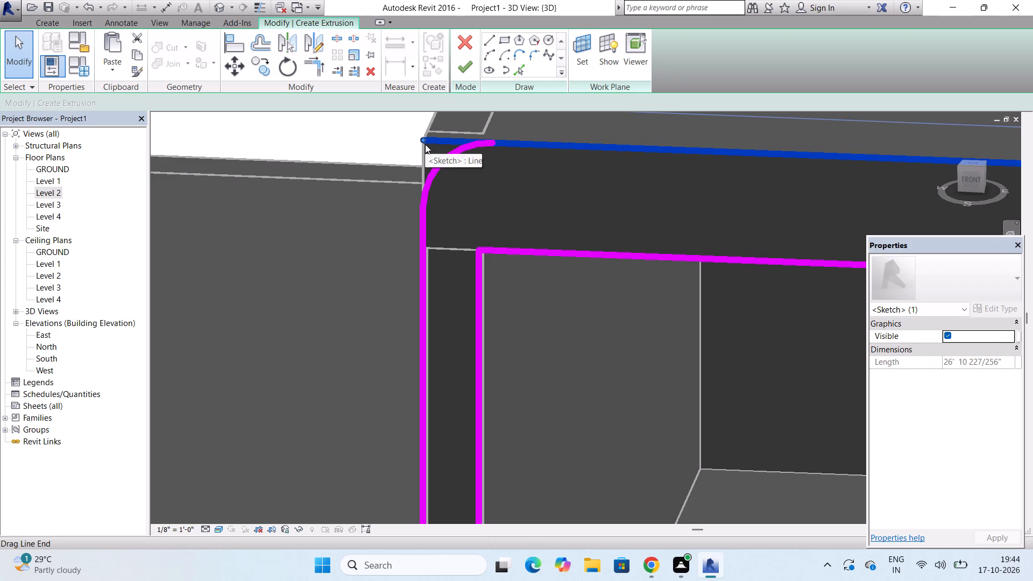
pyautogui.moveTo(424, 139); pyautogui.dragTo(462, 143)
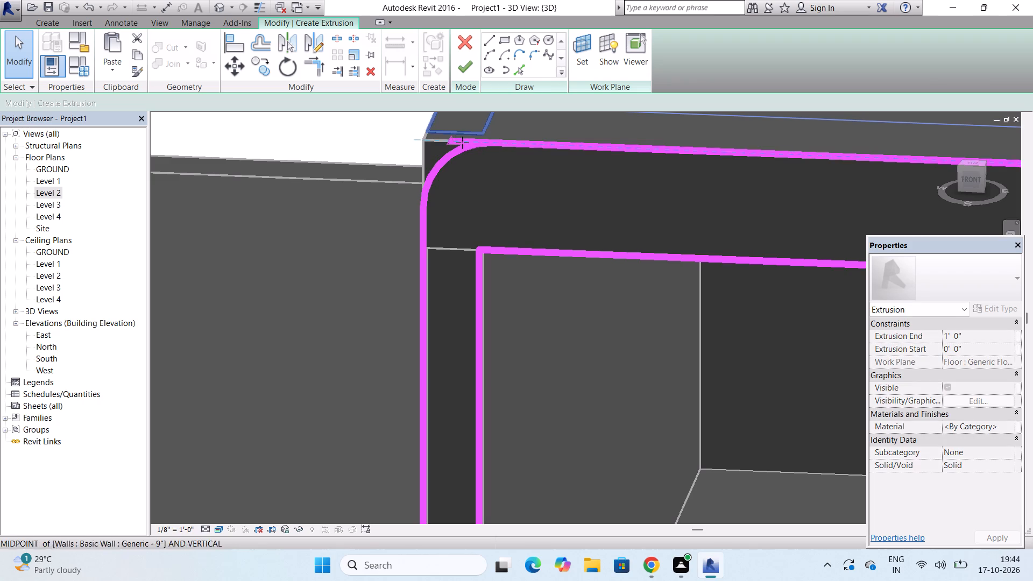
pyautogui.moveTo(462, 143); pyautogui.dragTo(494, 151)
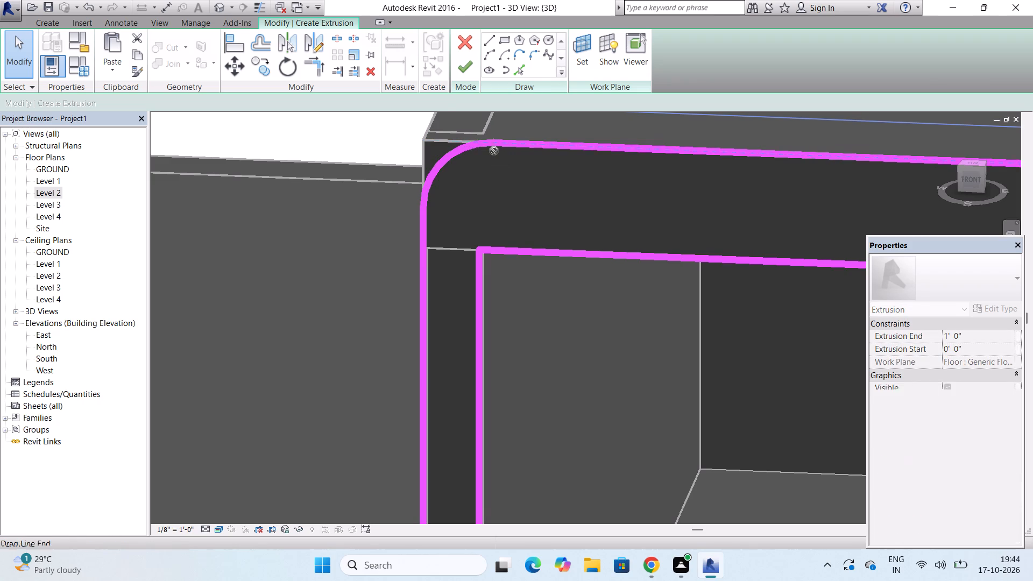
pyautogui.press('Escape')
pyautogui.click(436, 140)
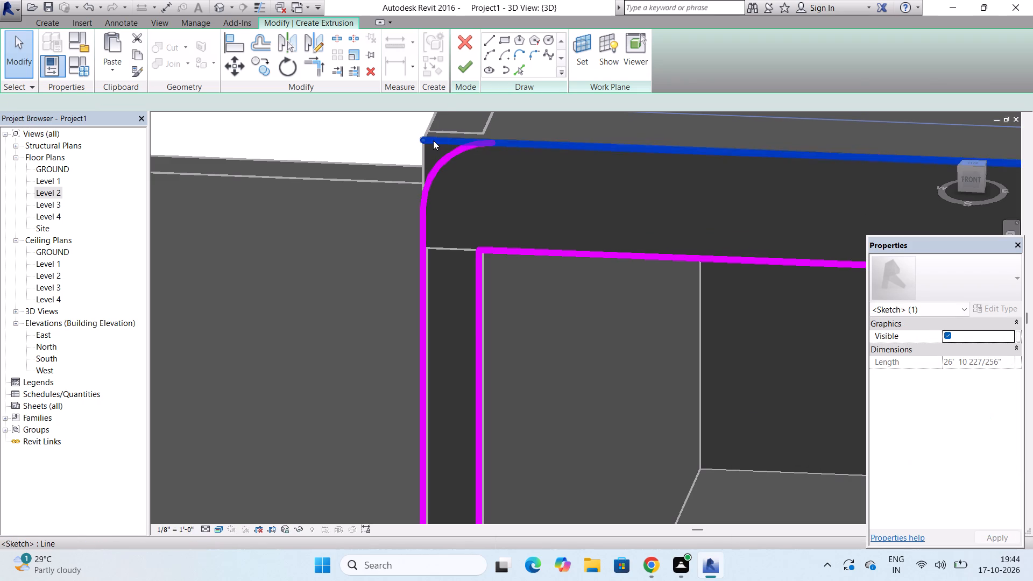
pyautogui.moveTo(423, 140); pyautogui.dragTo(475, 148)
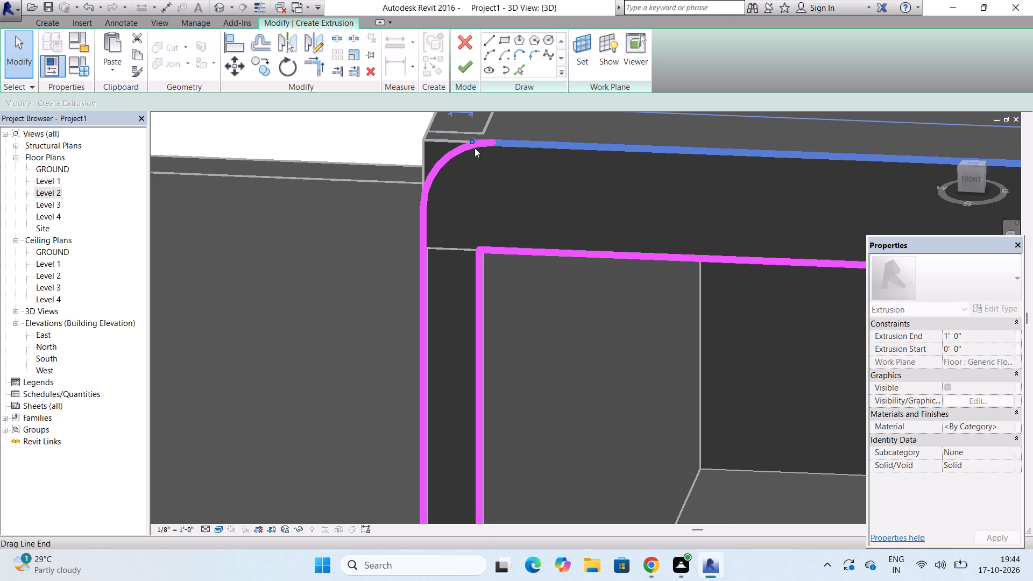
pyautogui.scroll(7, 475, 144)
pyautogui.press('Escape')
pyautogui.press('Escape')
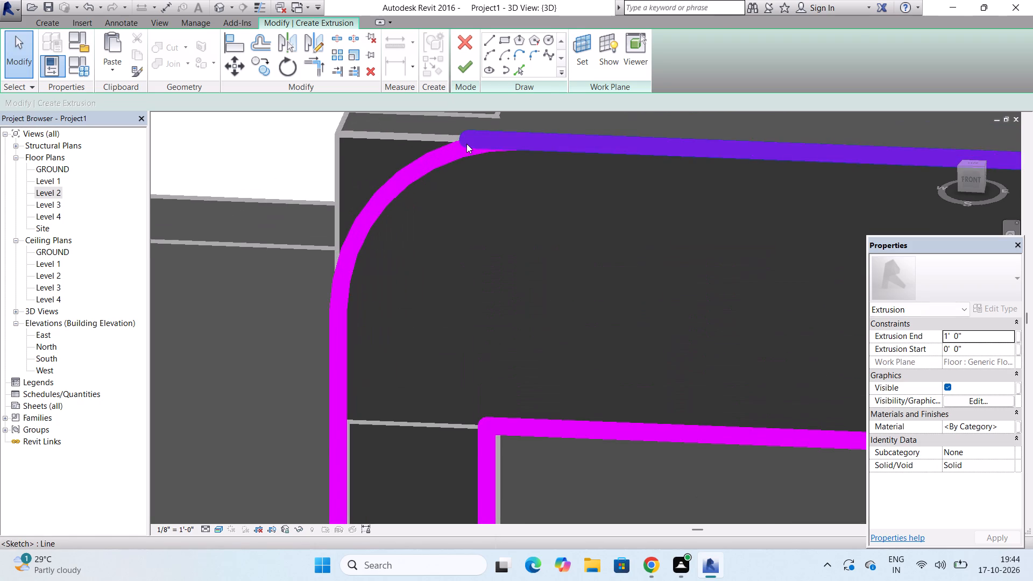
pyautogui.click(480, 138)
pyautogui.moveTo(469, 138); pyautogui.dragTo(497, 144)
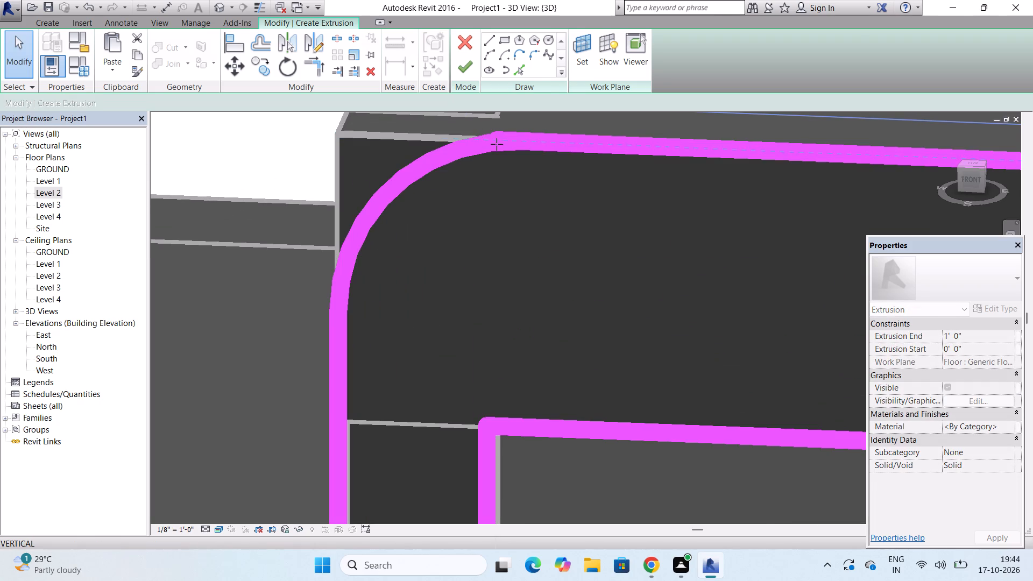
pyautogui.moveTo(497, 144); pyautogui.dragTo(514, 152)
pyautogui.press('Escape')
# Draw a start-end-radius arc rounding the frame's outer upper-right corner, from the top line to the outer right vertical line.
pyautogui.scroll(-13, 492, 147)
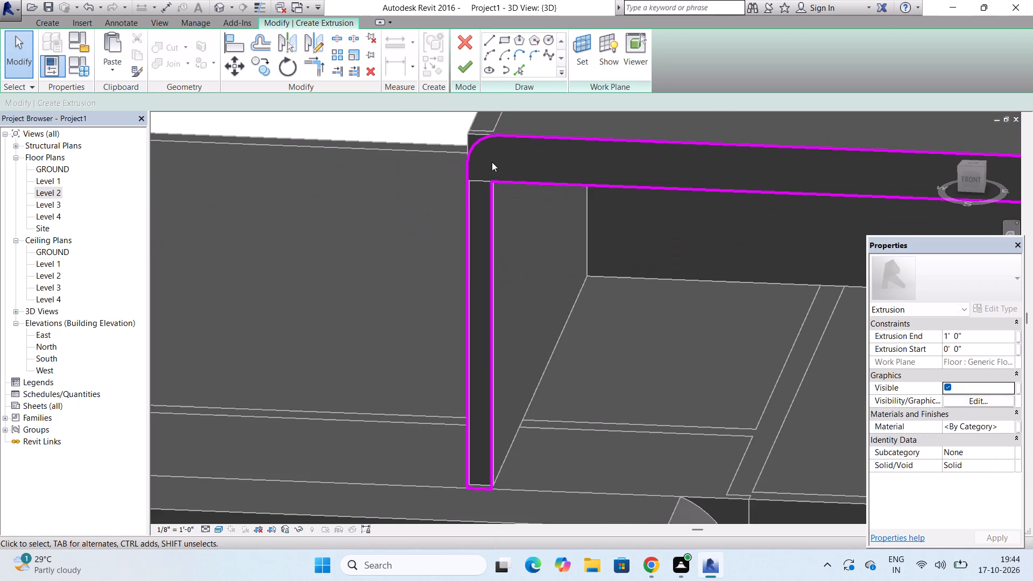
pyautogui.scroll(-4, 497, 159)
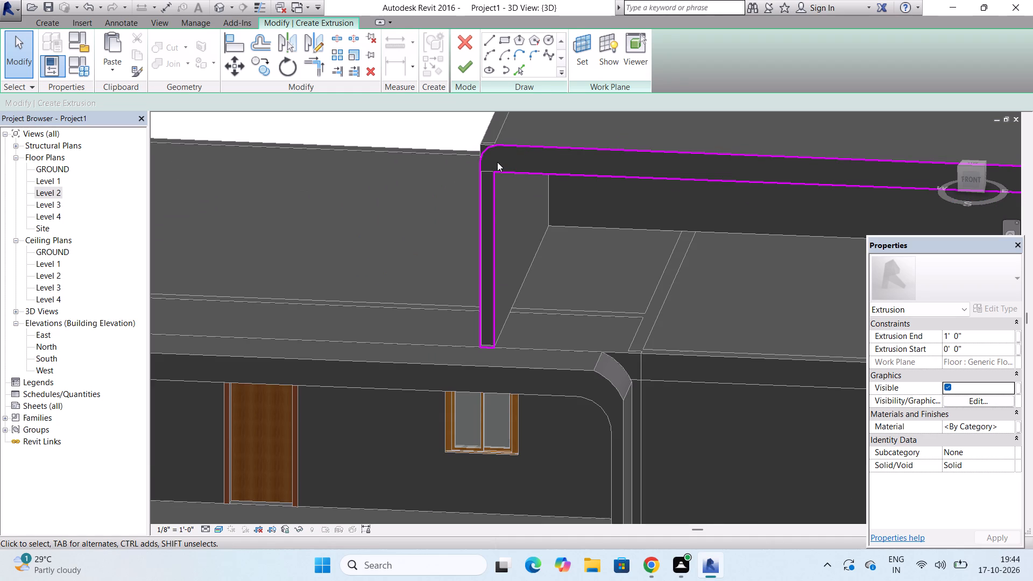
pyautogui.scroll(-4, 423, 176)
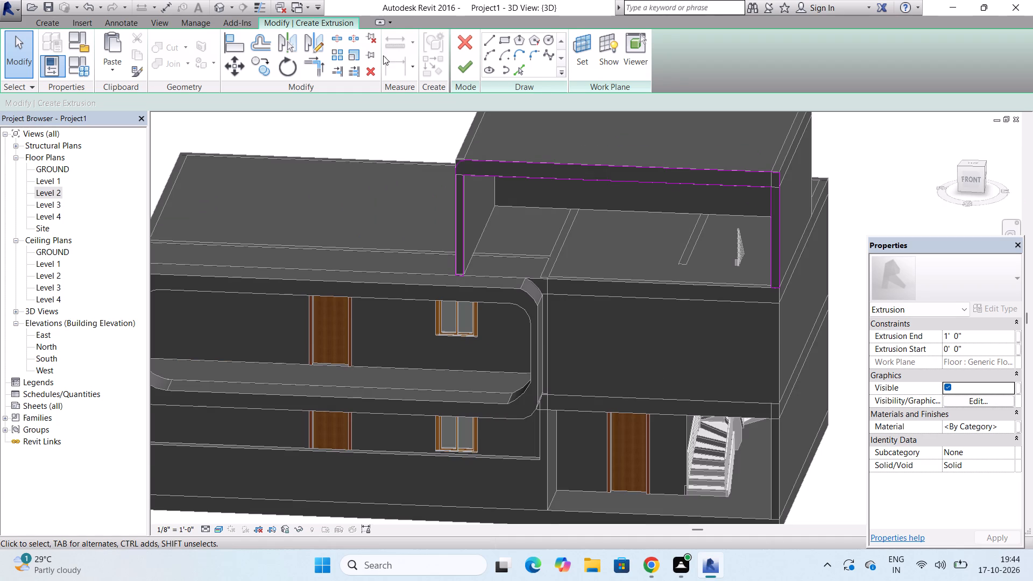
pyautogui.click(485, 59)
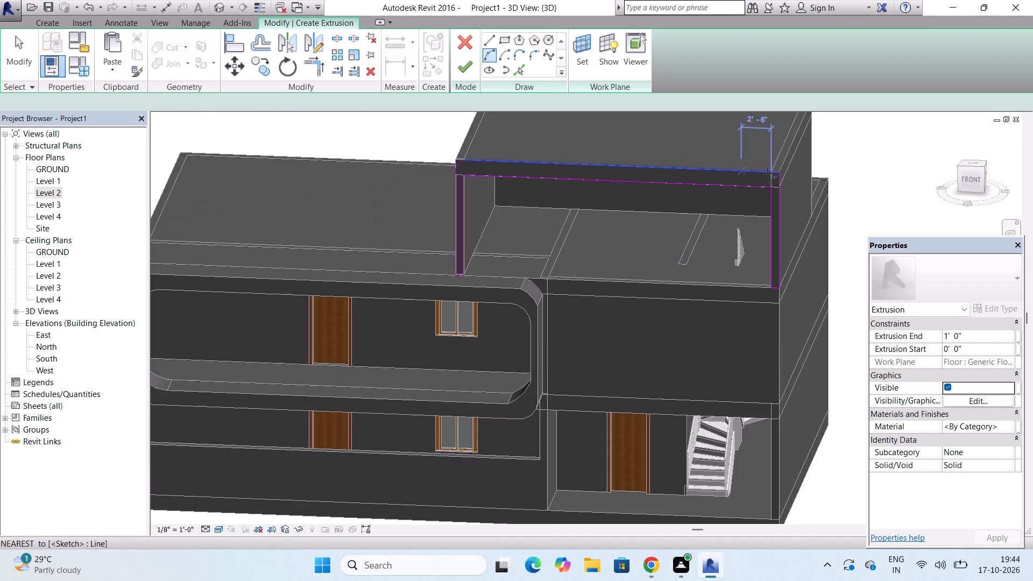
pyautogui.scroll(16, 768, 174)
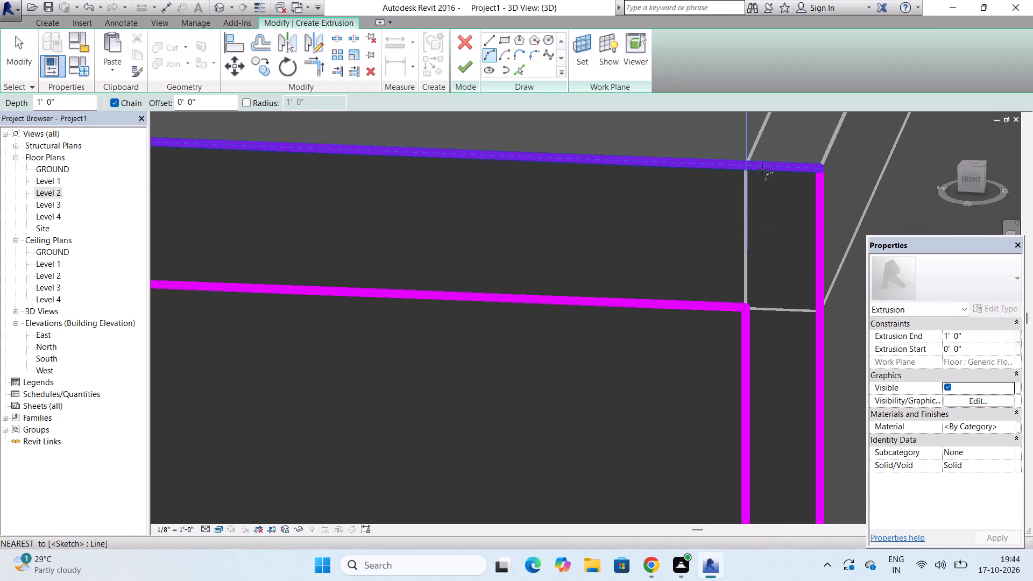
pyautogui.click(762, 169)
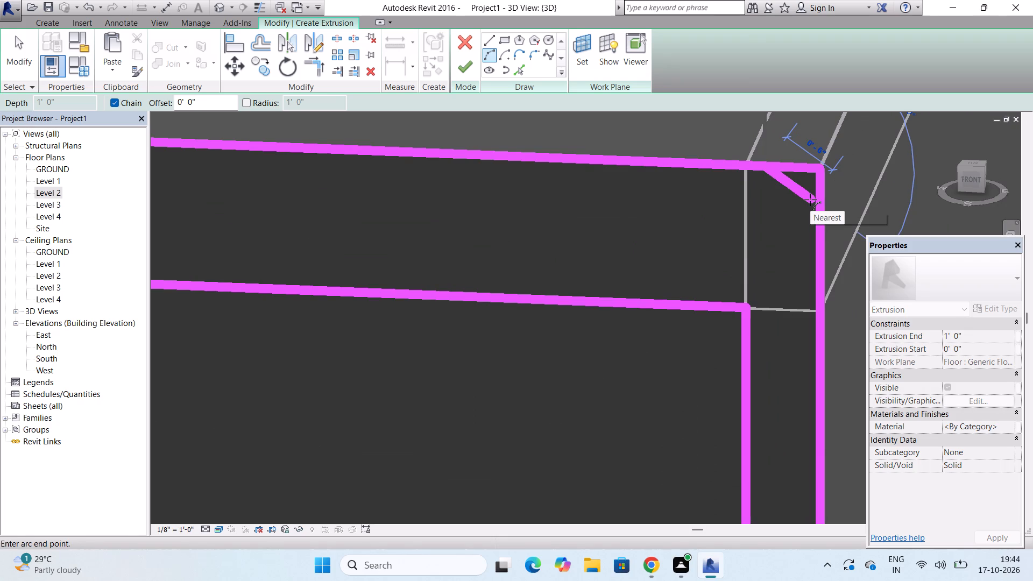
pyautogui.press('Escape')
pyautogui.click(748, 169)
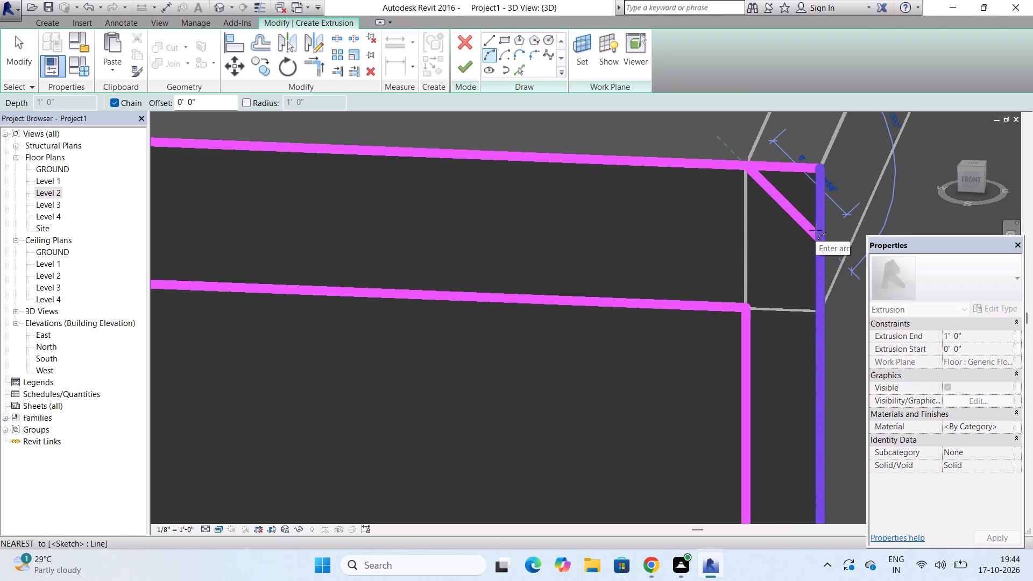
pyautogui.click(816, 230)
pyautogui.click(805, 201)
pyautogui.press('Escape')
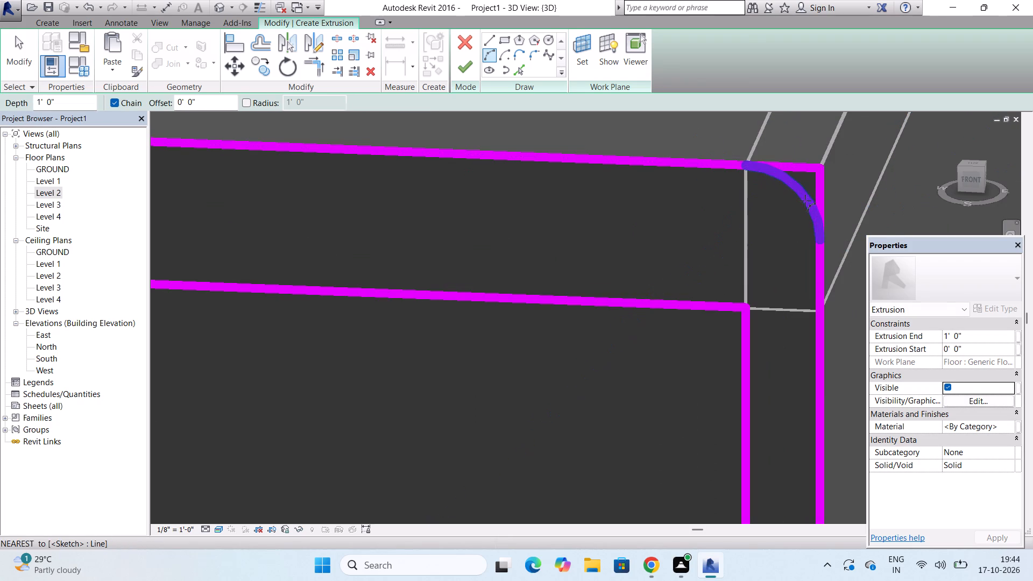
pyautogui.press('Escape')
pyautogui.press('Escape')
# Shorten the frame's outer top line and outer right vertical line so both end at the upper-right corner arc.
pyautogui.click(802, 167)
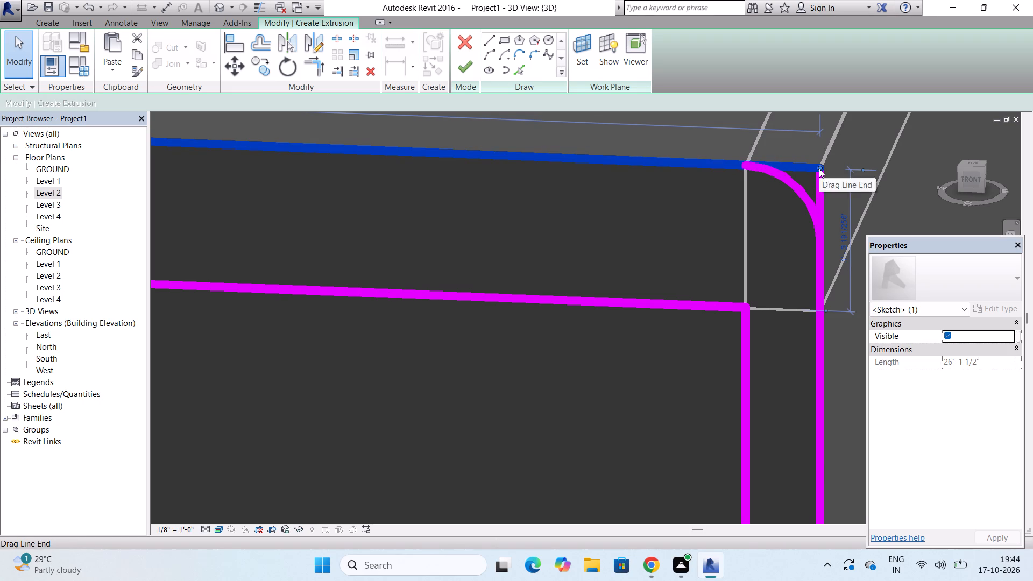
pyautogui.moveTo(819, 168); pyautogui.dragTo(748, 167)
pyautogui.press('Escape')
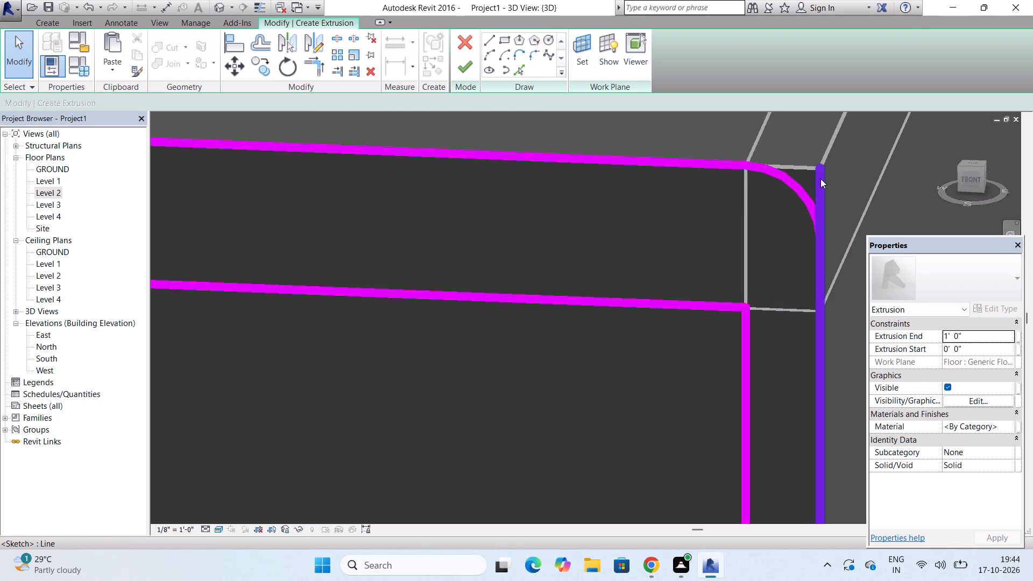
pyautogui.click(820, 179)
pyautogui.moveTo(819, 164); pyautogui.dragTo(820, 222)
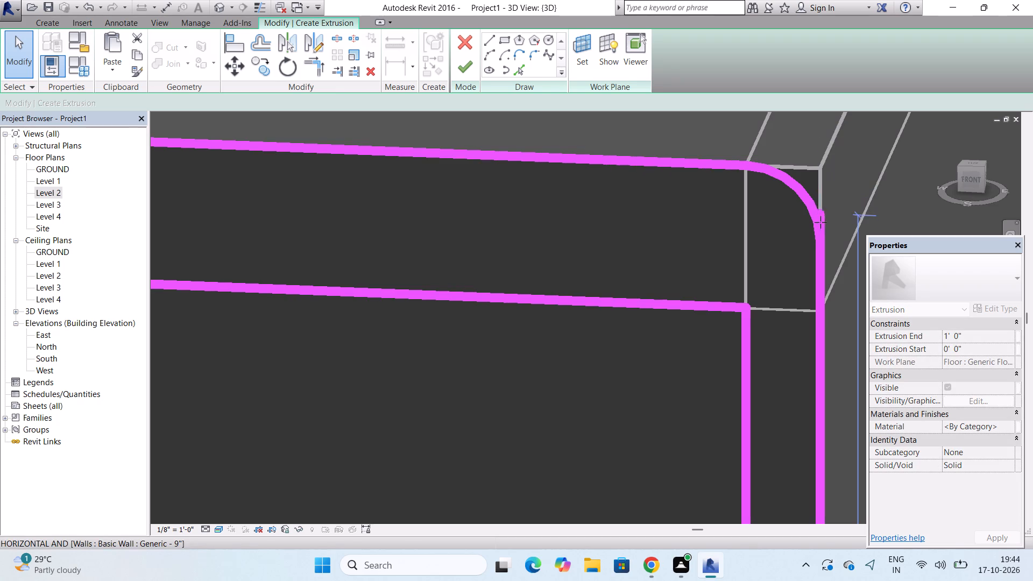
pyautogui.moveTo(820, 222); pyautogui.dragTo(820, 230)
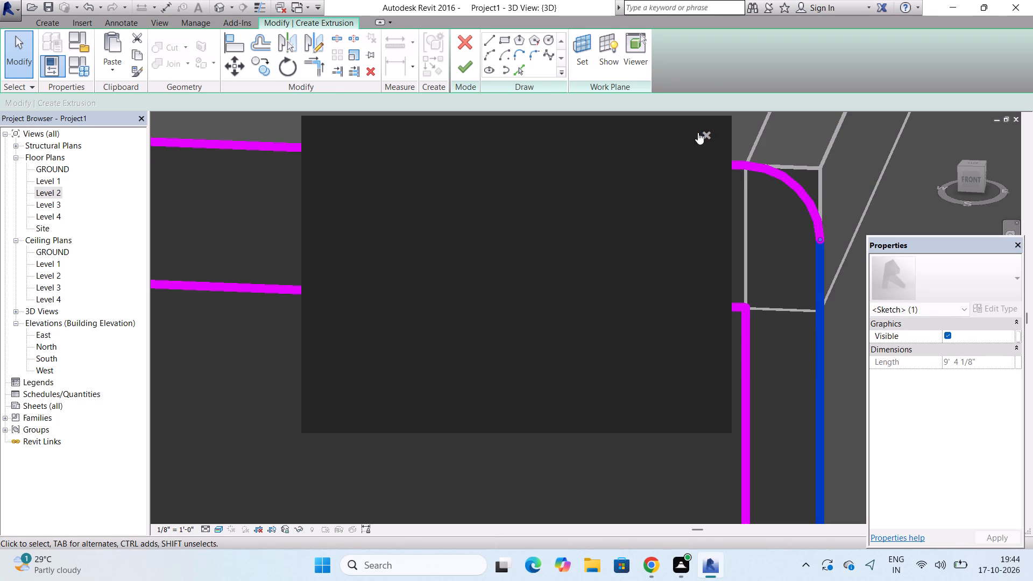
pyautogui.click(706, 133)
# Draw a start-end-radius arc rounding the frame's inner upper-left corner, from the inner left vertical line to the inner top line.
pyautogui.scroll(-4, 707, 139)
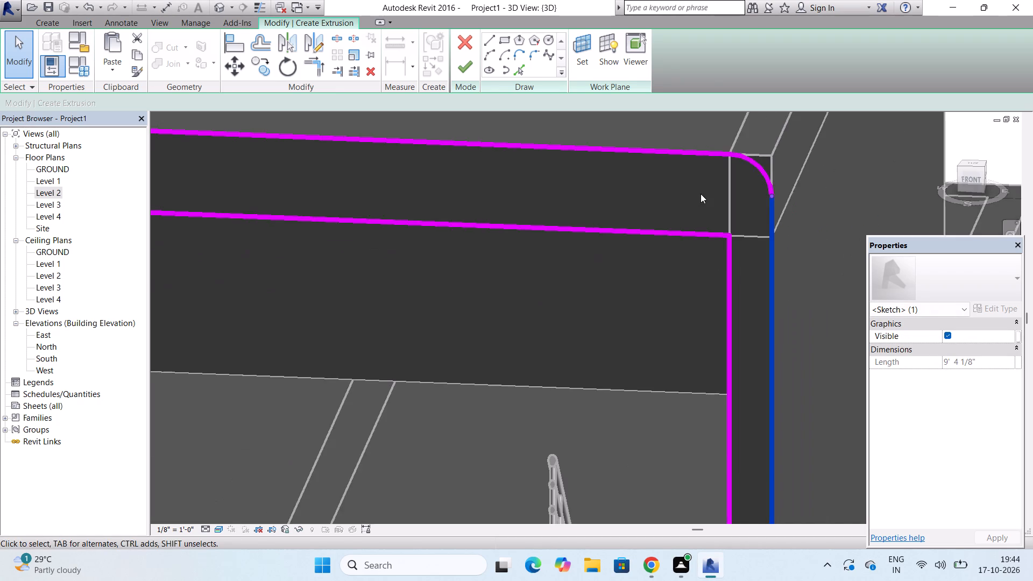
pyautogui.scroll(-10, 701, 194)
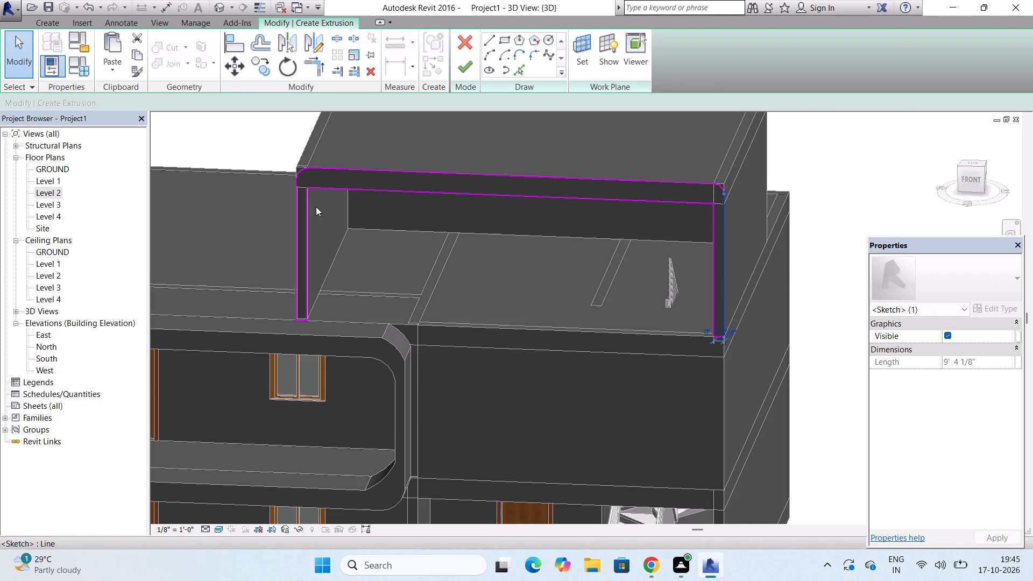
pyautogui.scroll(3, 319, 187)
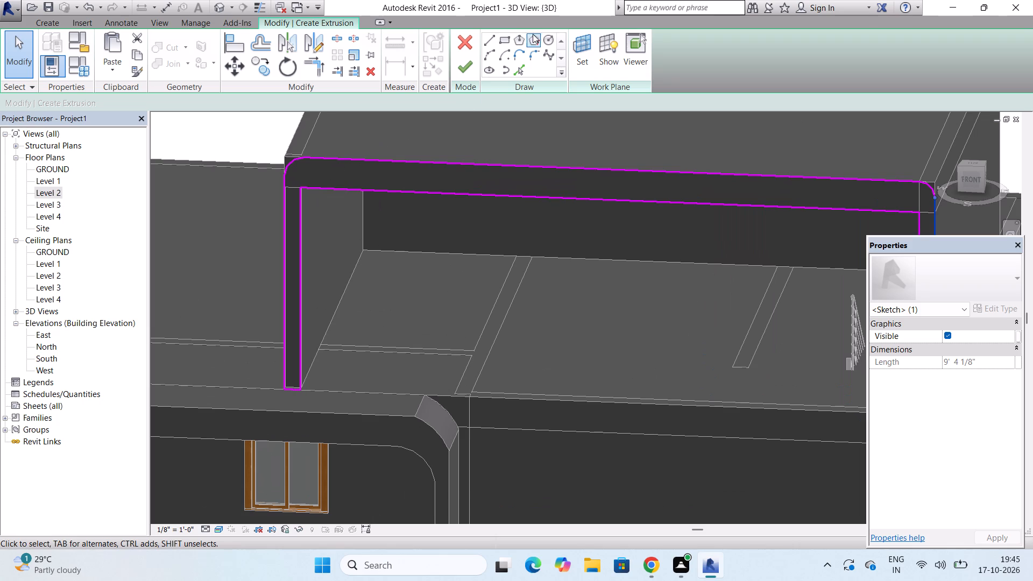
pyautogui.click(492, 58)
pyautogui.scroll(7, 286, 204)
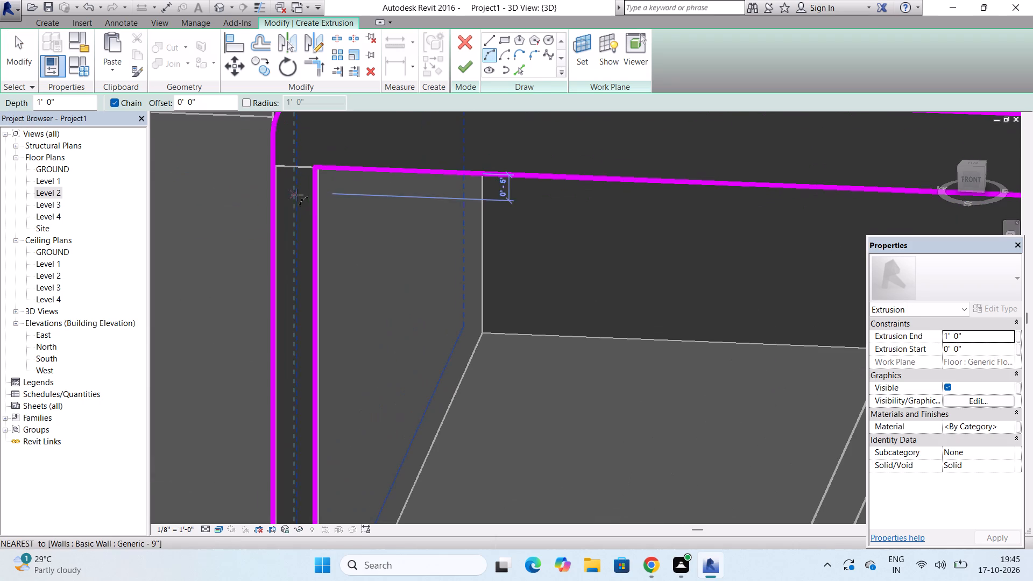
pyautogui.click(315, 217)
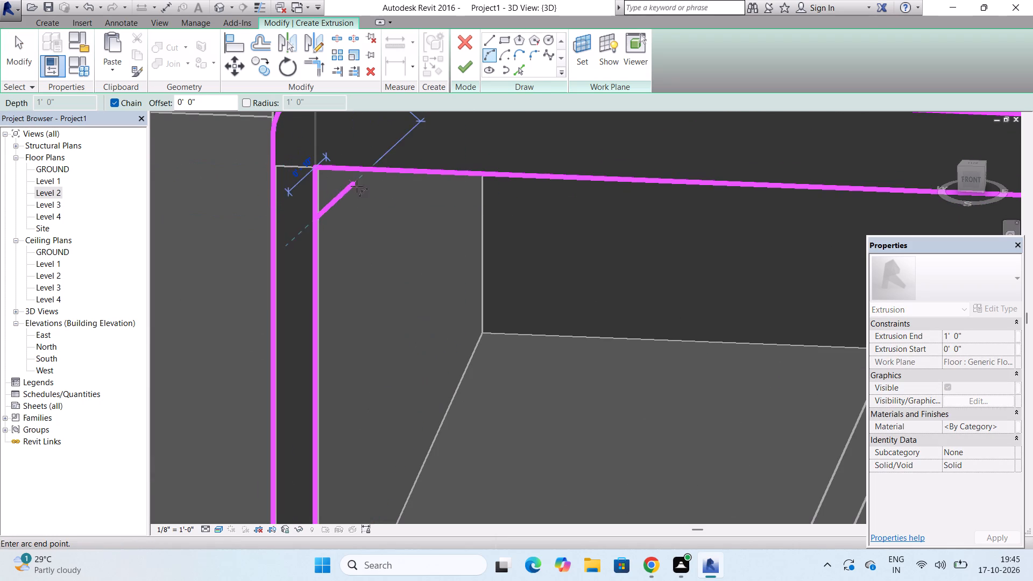
pyautogui.click(372, 169)
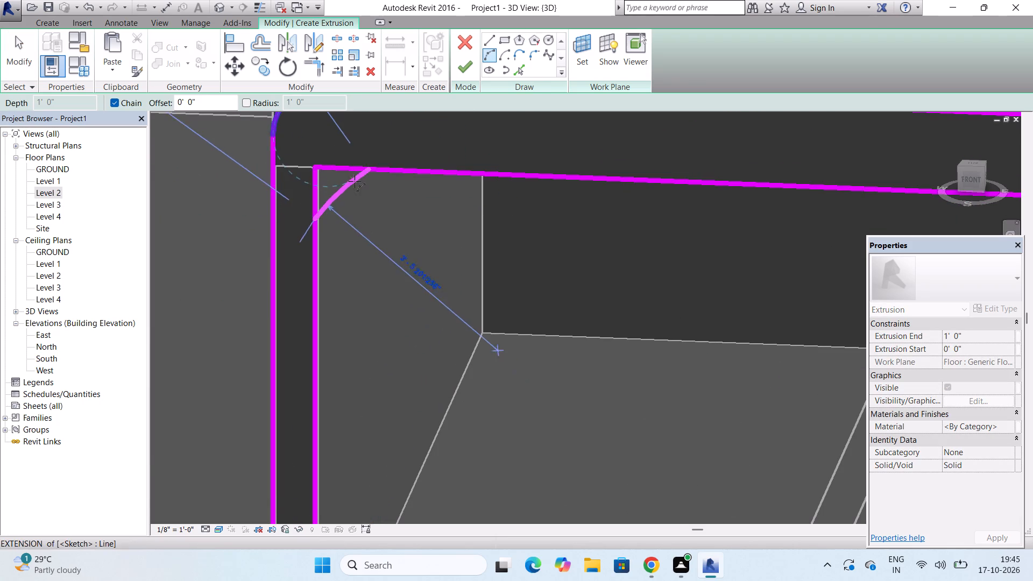
pyautogui.click(328, 181)
pyautogui.press('Escape')
pyautogui.press('Escape')
# Shorten the frame's inner left vertical line and inner top line so both end at the inner upper-left corner arc.
pyautogui.click(316, 178)
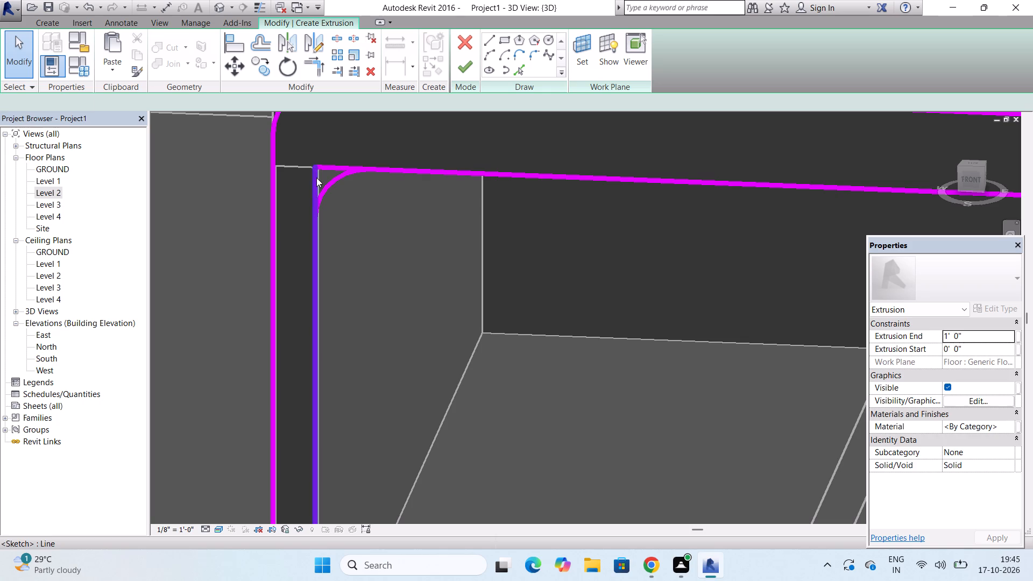
pyautogui.moveTo(314, 165); pyautogui.dragTo(316, 215)
pyautogui.press('Escape')
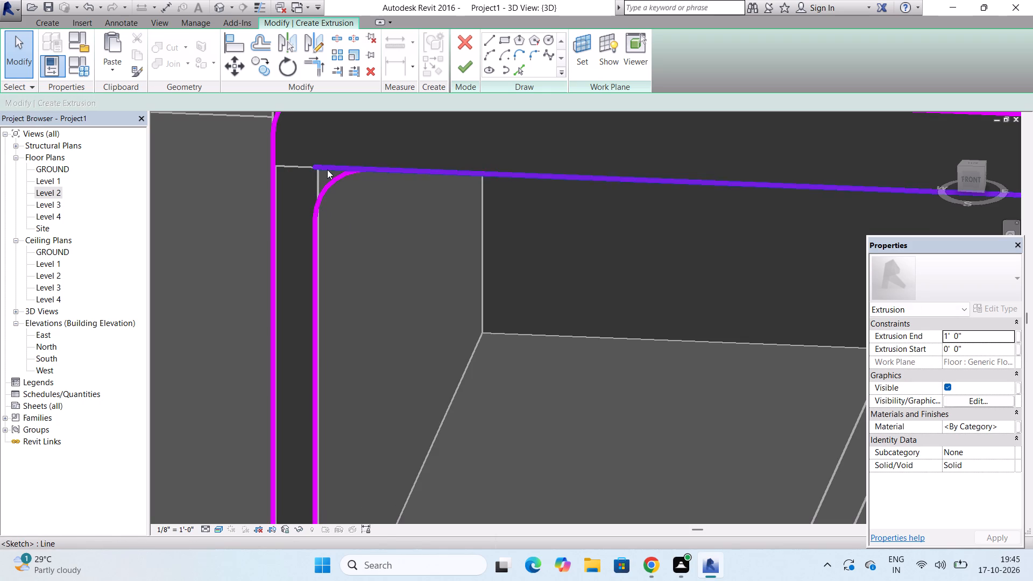
pyautogui.click(328, 165)
pyautogui.moveTo(313, 165); pyautogui.dragTo(316, 165)
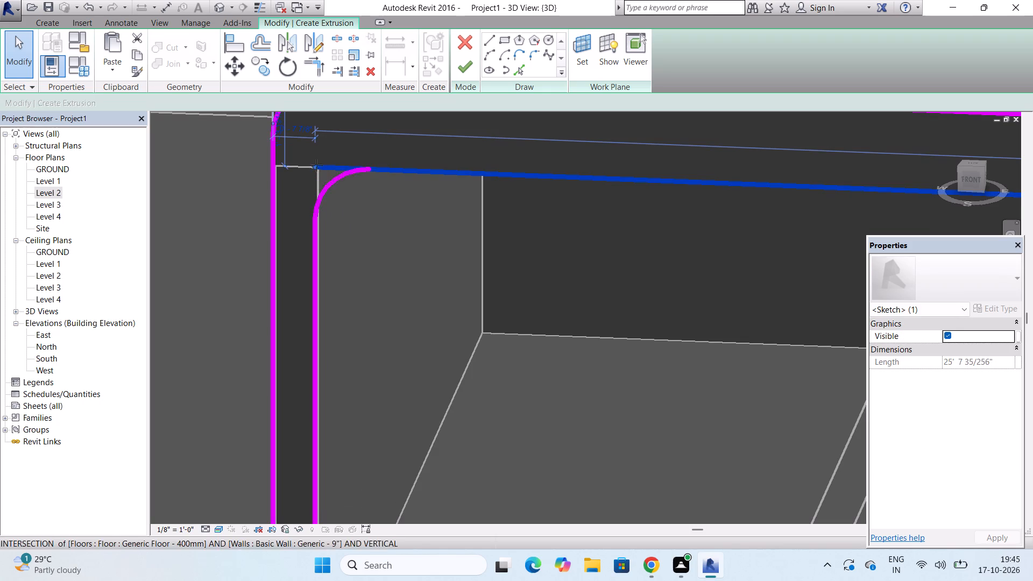
pyautogui.moveTo(316, 165); pyautogui.dragTo(363, 171)
pyautogui.press('Escape')
pyautogui.press('Escape')
# Draw a start-end-radius arc rounding the frame's inner upper-right corner, from the inner top line to the inner right vertical line.
pyautogui.scroll(-3, 321, 172)
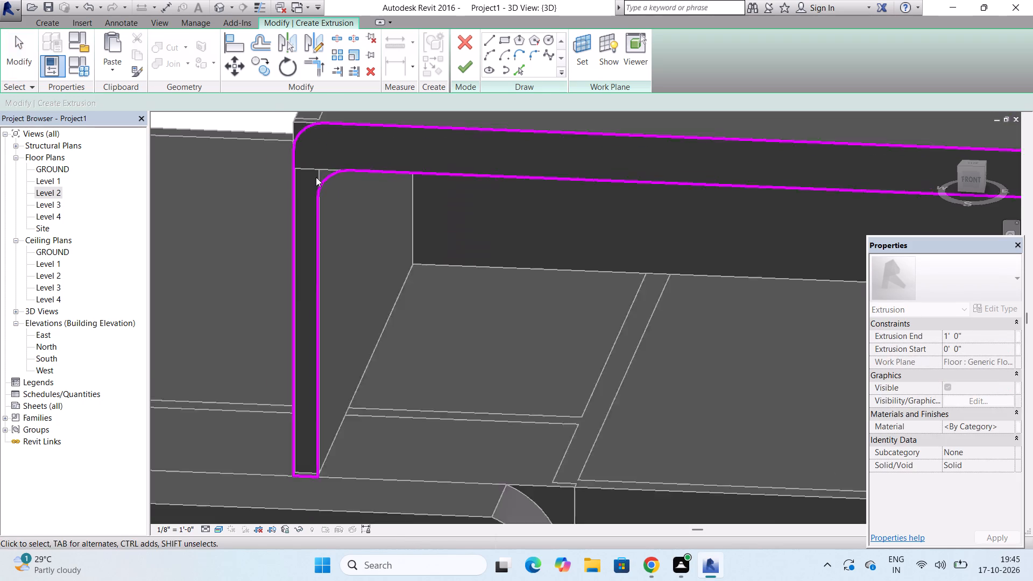
pyautogui.scroll(-10, 316, 177)
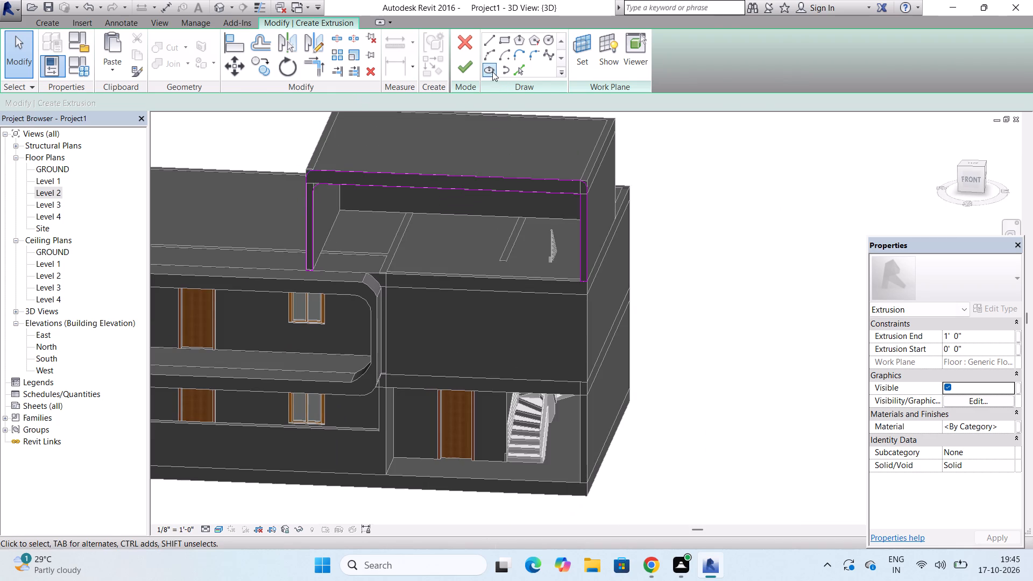
pyautogui.click(492, 49)
pyautogui.scroll(9, 562, 190)
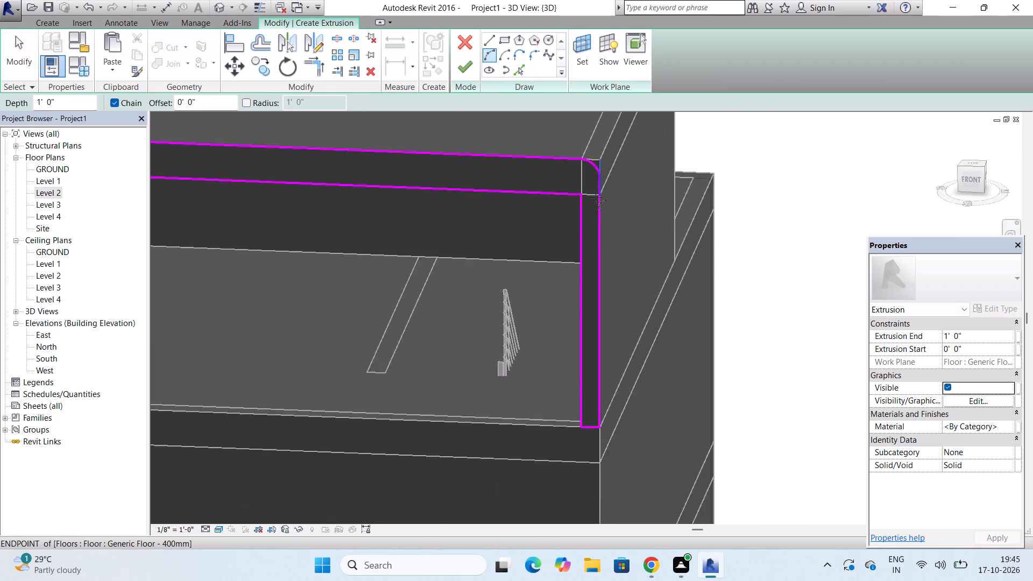
pyautogui.scroll(2, 596, 197)
pyautogui.click(528, 192)
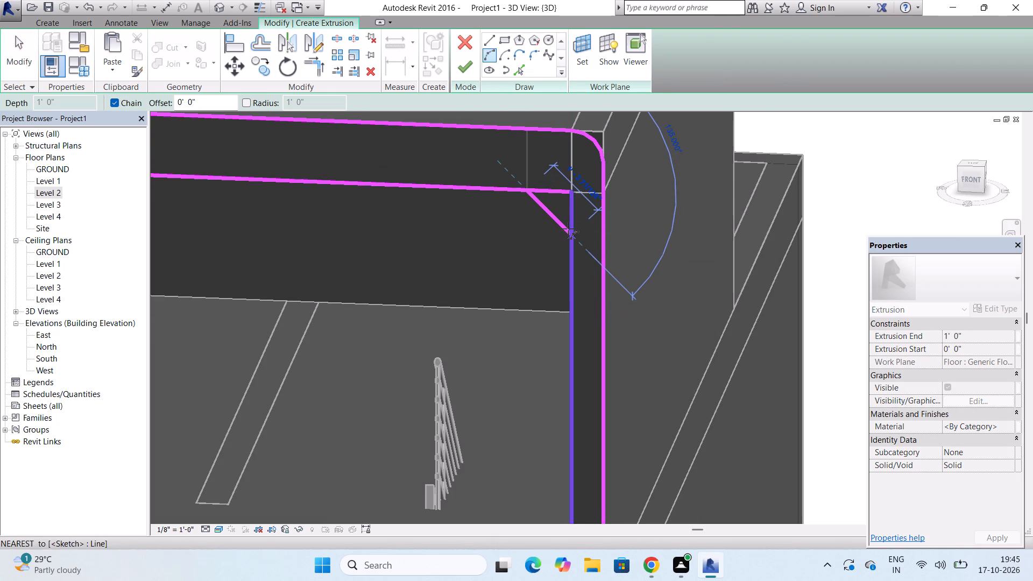
pyautogui.click(568, 229)
pyautogui.click(557, 210)
pyautogui.press('Escape')
pyautogui.press('Escape')
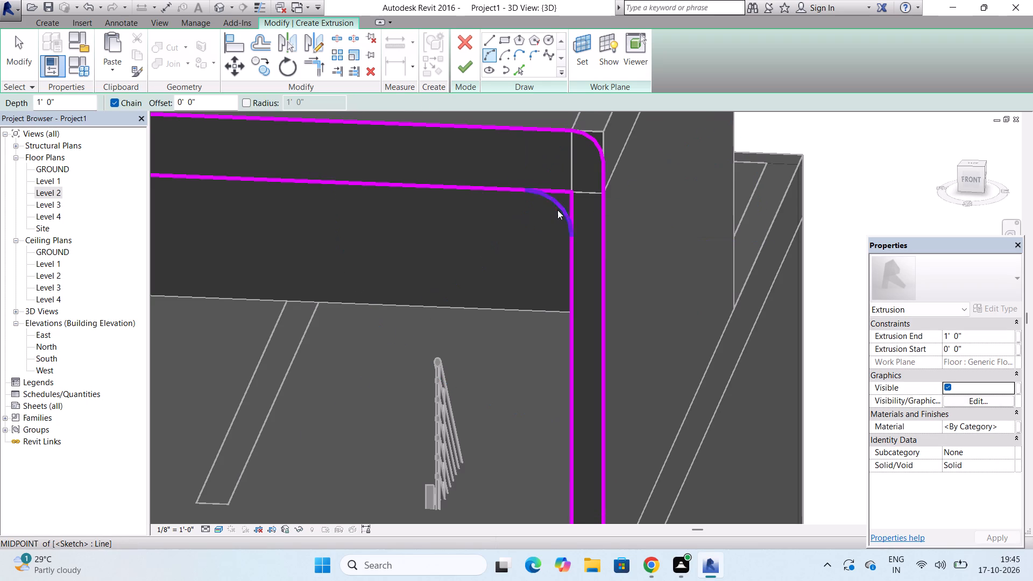
pyautogui.press('Escape')
# Shorten the frame's inner top line so its right end meets the upper end of the inner right corner arc.
pyautogui.click(559, 189)
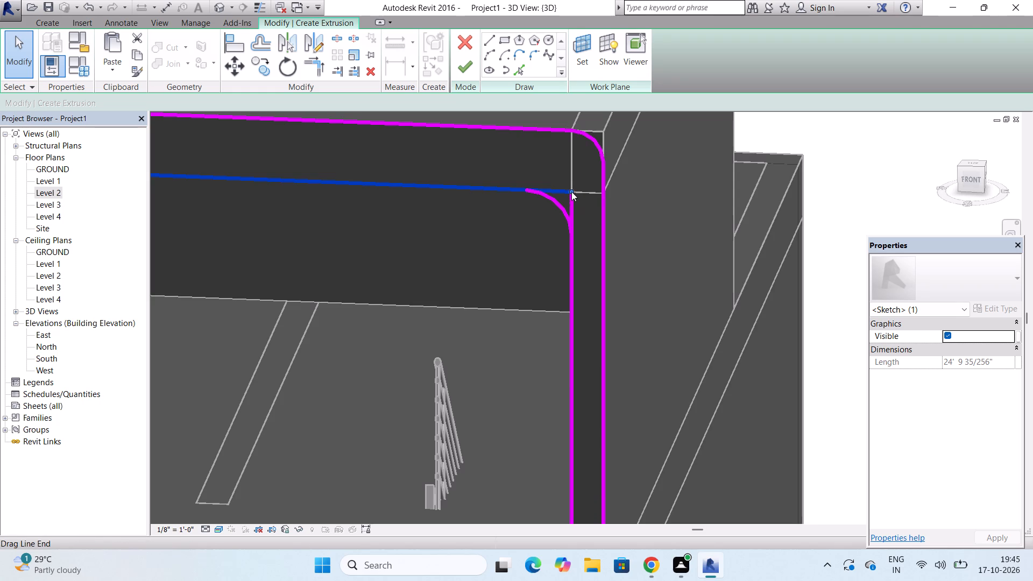
pyautogui.moveTo(571, 192); pyautogui.dragTo(533, 190)
pyautogui.press('Escape')
pyautogui.press('Escape')
pyautogui.press('Escape')
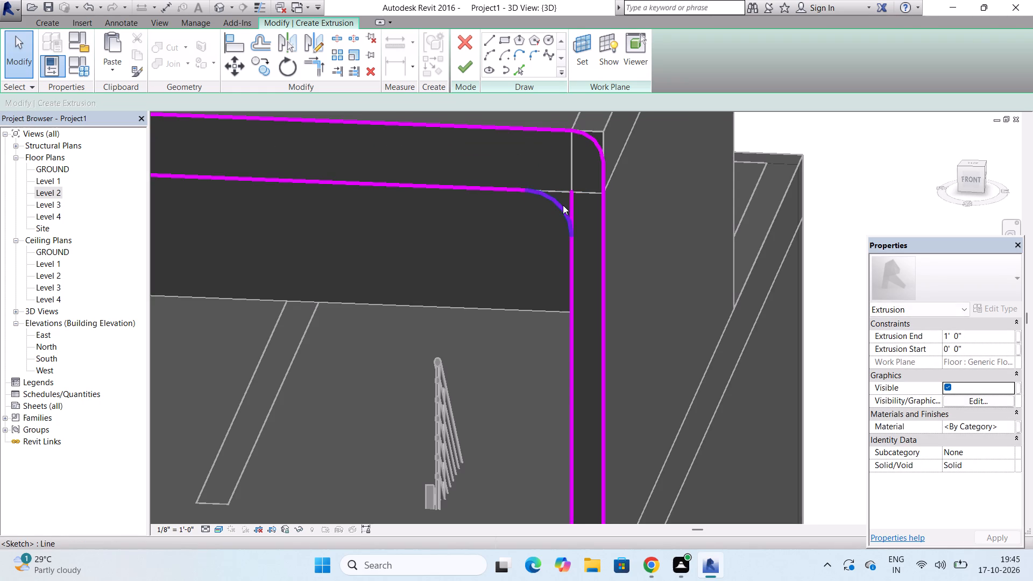
# Shorten the frame's inner right vertical line so its upper end meets the inner upper-right corner arc.
pyautogui.click(572, 201)
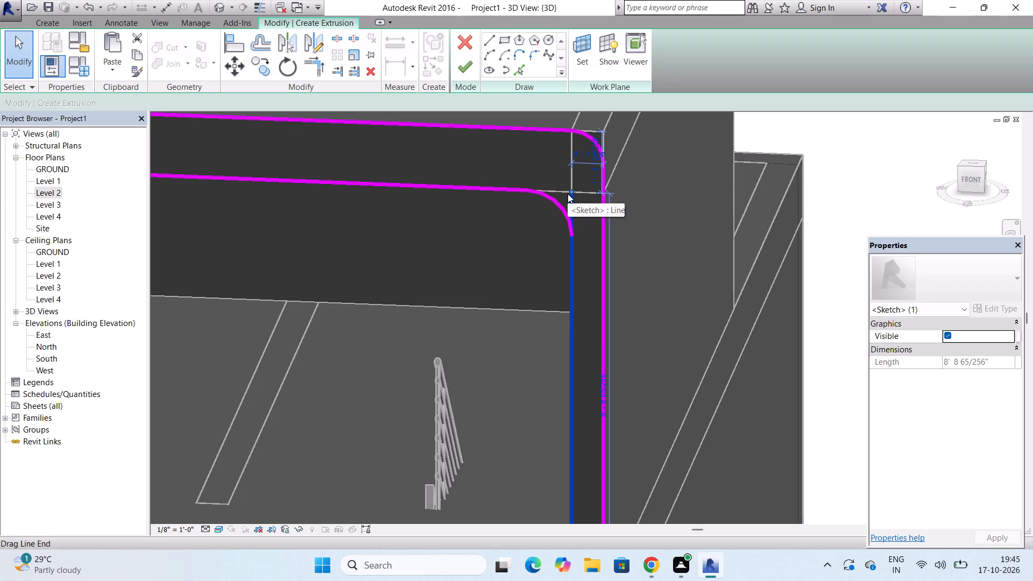
pyautogui.moveTo(571, 190); pyautogui.dragTo(571, 190)
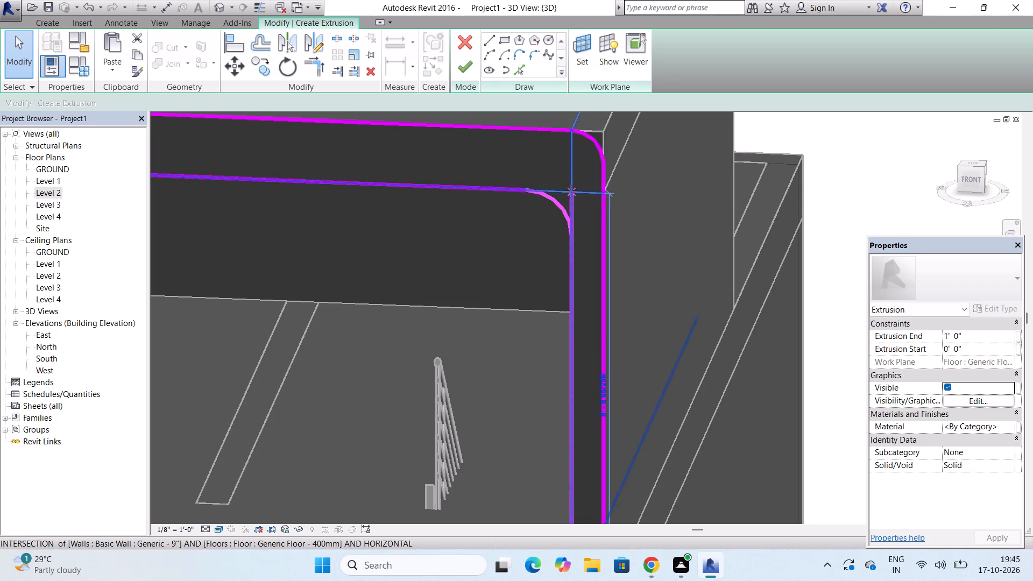
pyautogui.moveTo(571, 190); pyautogui.dragTo(570, 228)
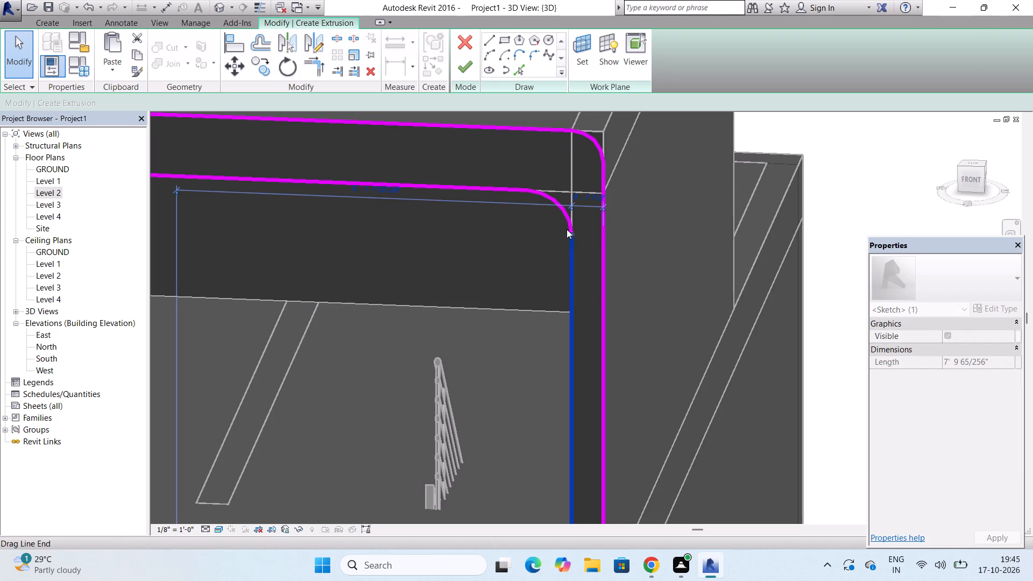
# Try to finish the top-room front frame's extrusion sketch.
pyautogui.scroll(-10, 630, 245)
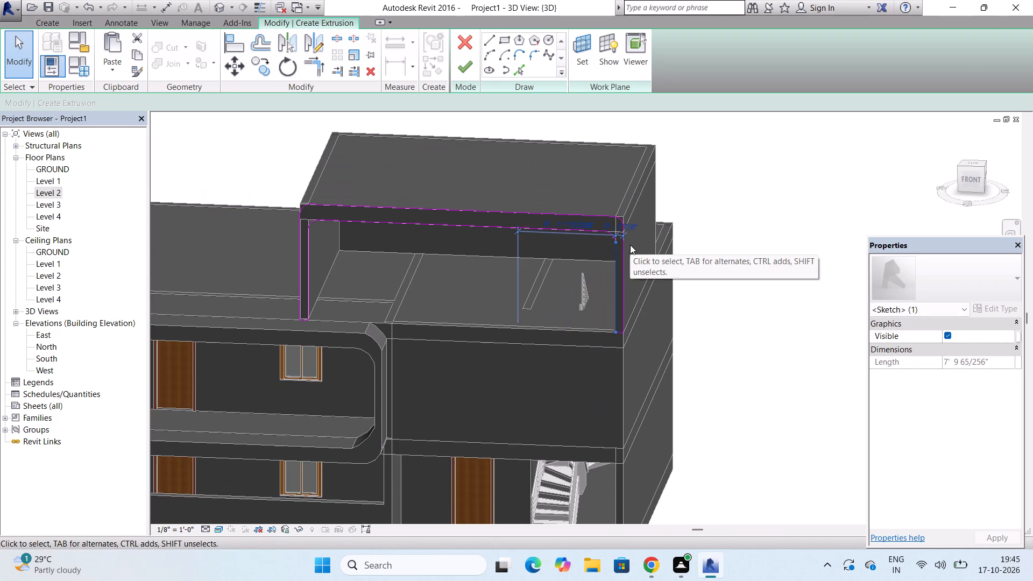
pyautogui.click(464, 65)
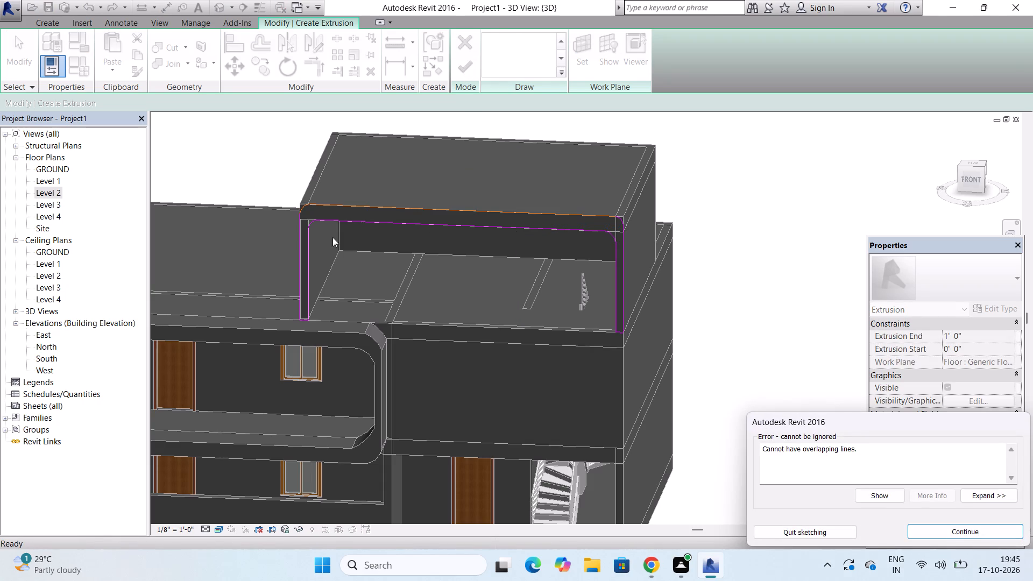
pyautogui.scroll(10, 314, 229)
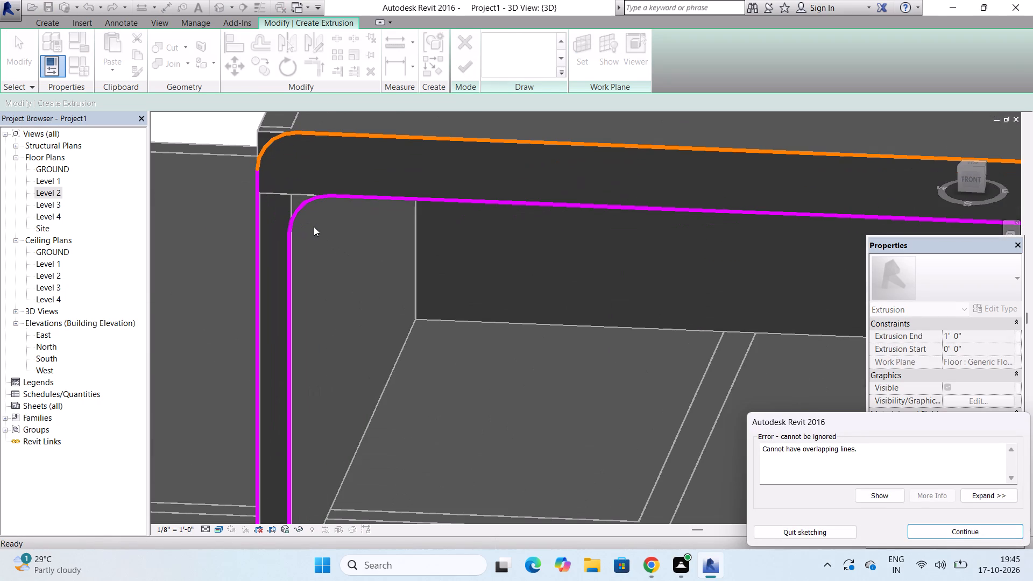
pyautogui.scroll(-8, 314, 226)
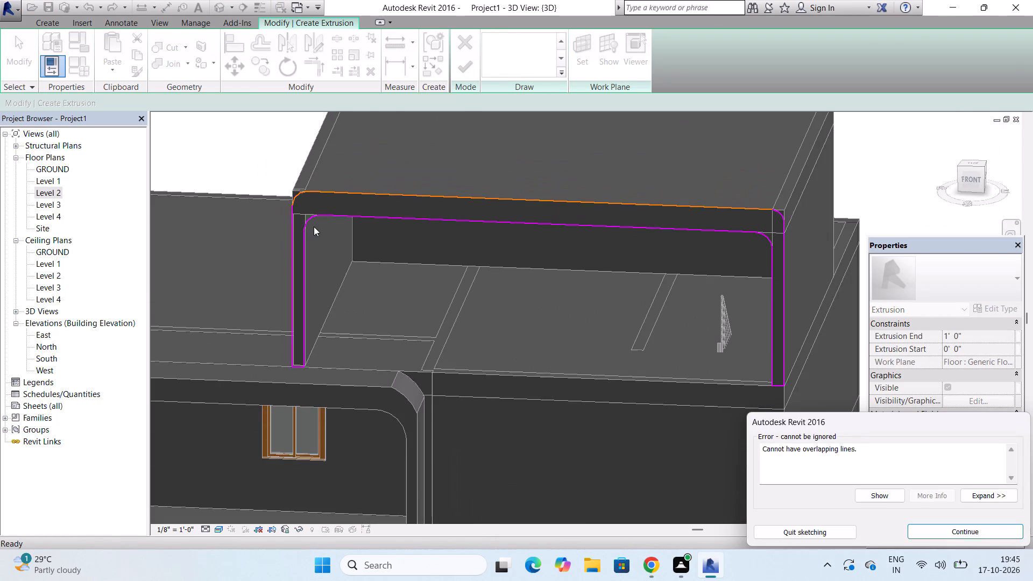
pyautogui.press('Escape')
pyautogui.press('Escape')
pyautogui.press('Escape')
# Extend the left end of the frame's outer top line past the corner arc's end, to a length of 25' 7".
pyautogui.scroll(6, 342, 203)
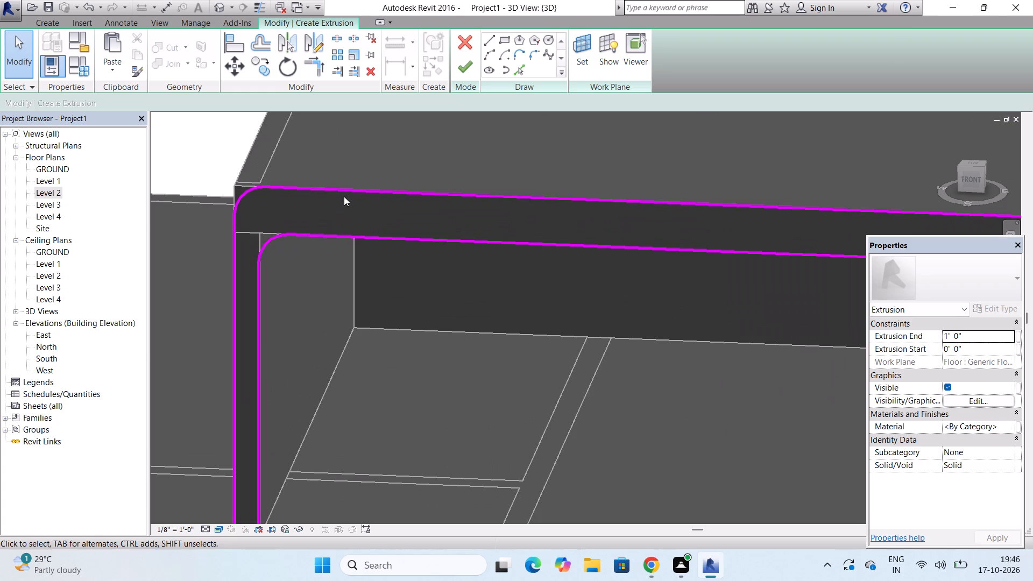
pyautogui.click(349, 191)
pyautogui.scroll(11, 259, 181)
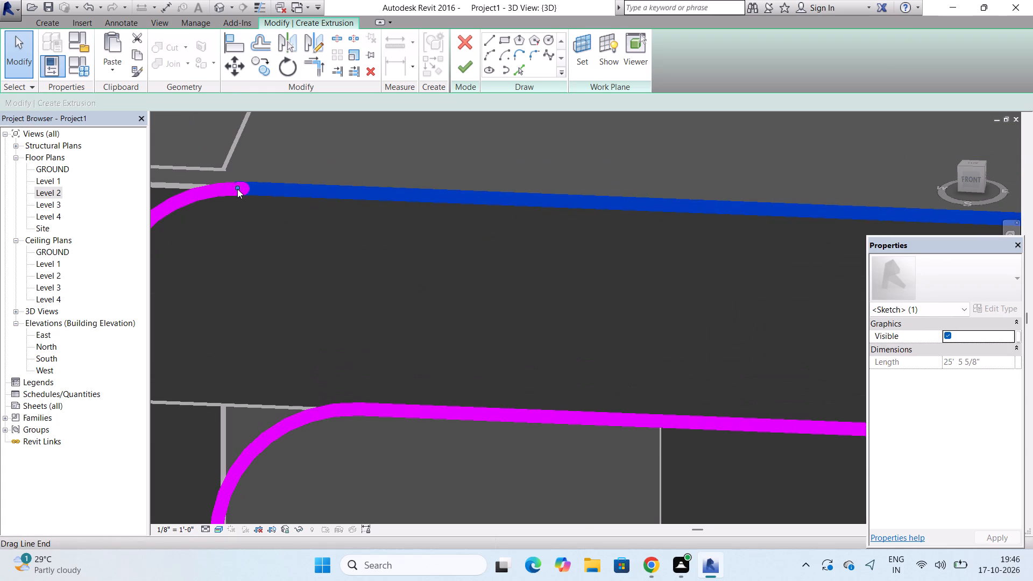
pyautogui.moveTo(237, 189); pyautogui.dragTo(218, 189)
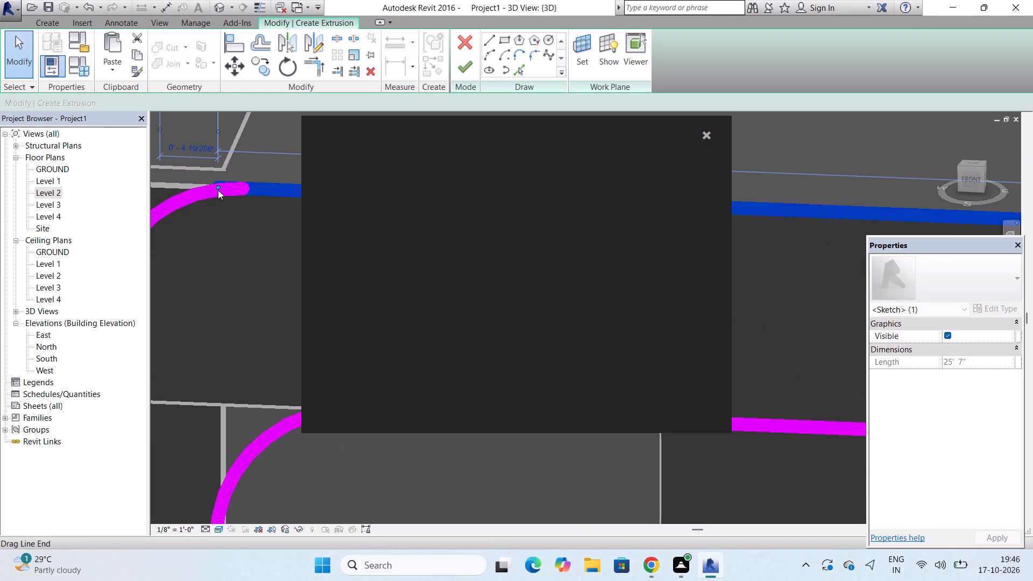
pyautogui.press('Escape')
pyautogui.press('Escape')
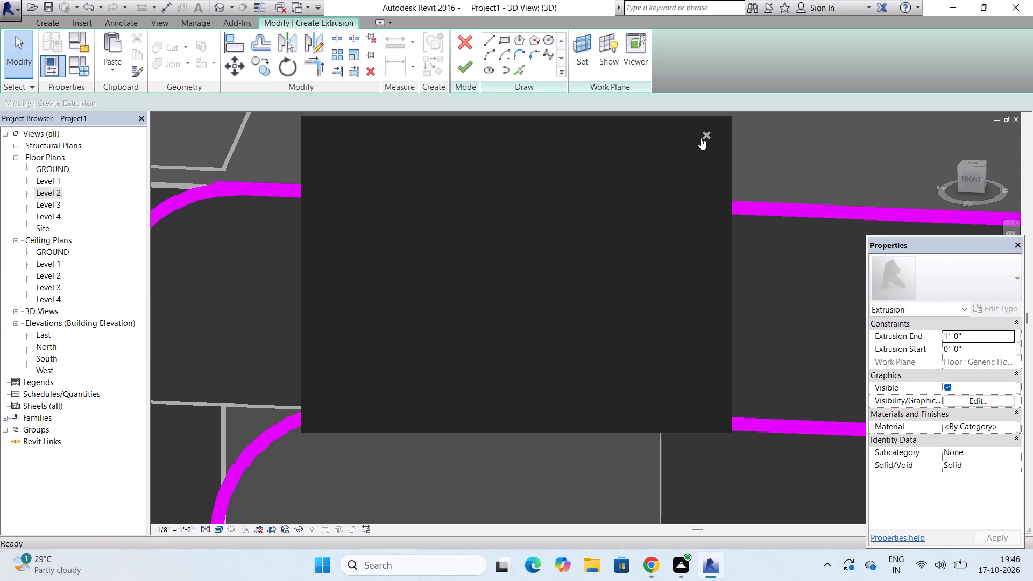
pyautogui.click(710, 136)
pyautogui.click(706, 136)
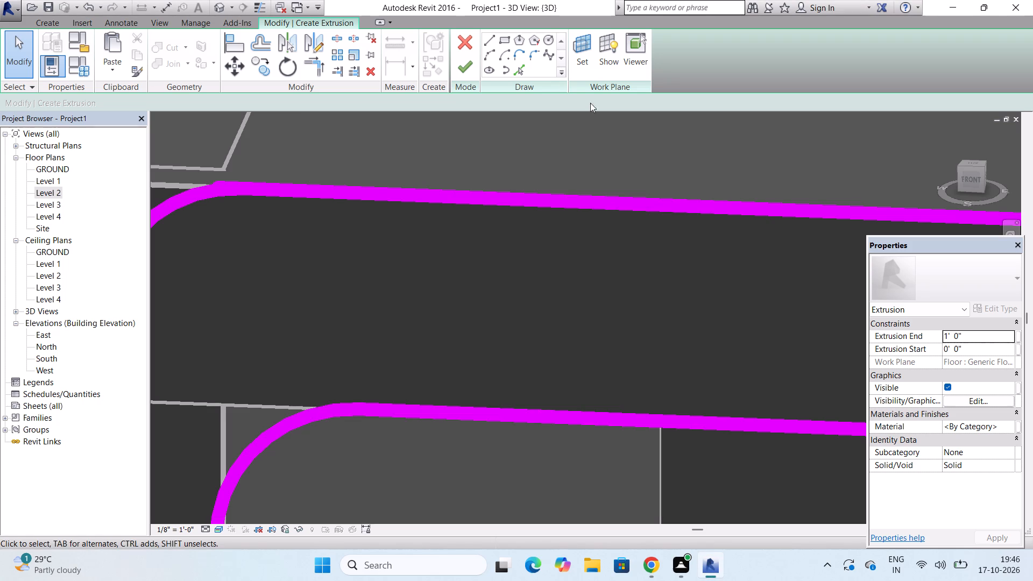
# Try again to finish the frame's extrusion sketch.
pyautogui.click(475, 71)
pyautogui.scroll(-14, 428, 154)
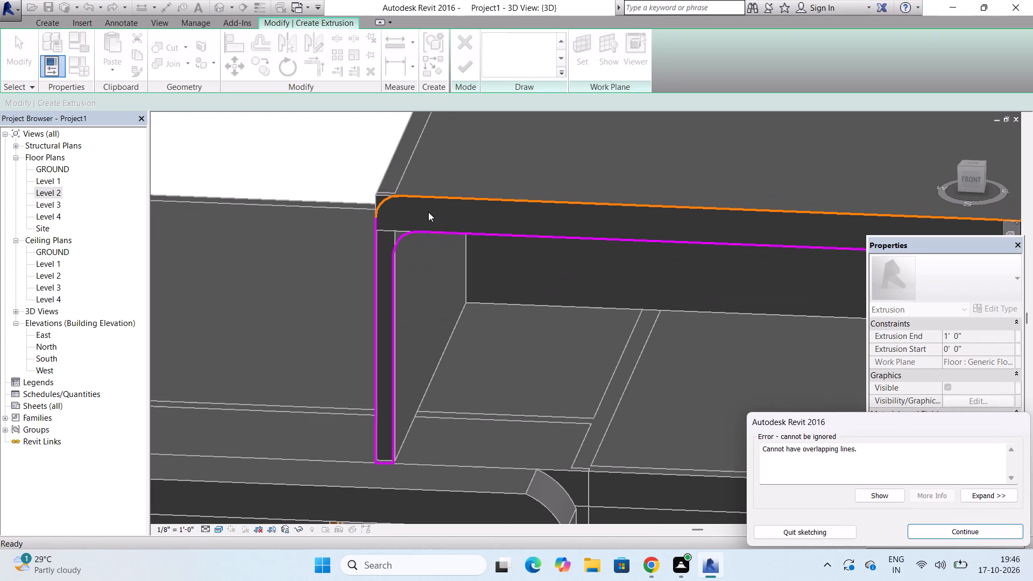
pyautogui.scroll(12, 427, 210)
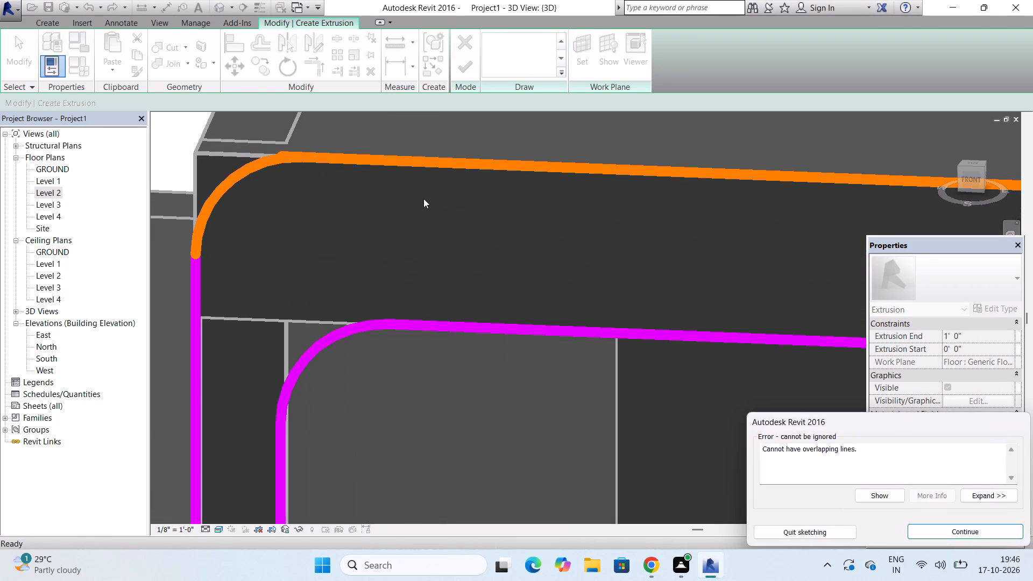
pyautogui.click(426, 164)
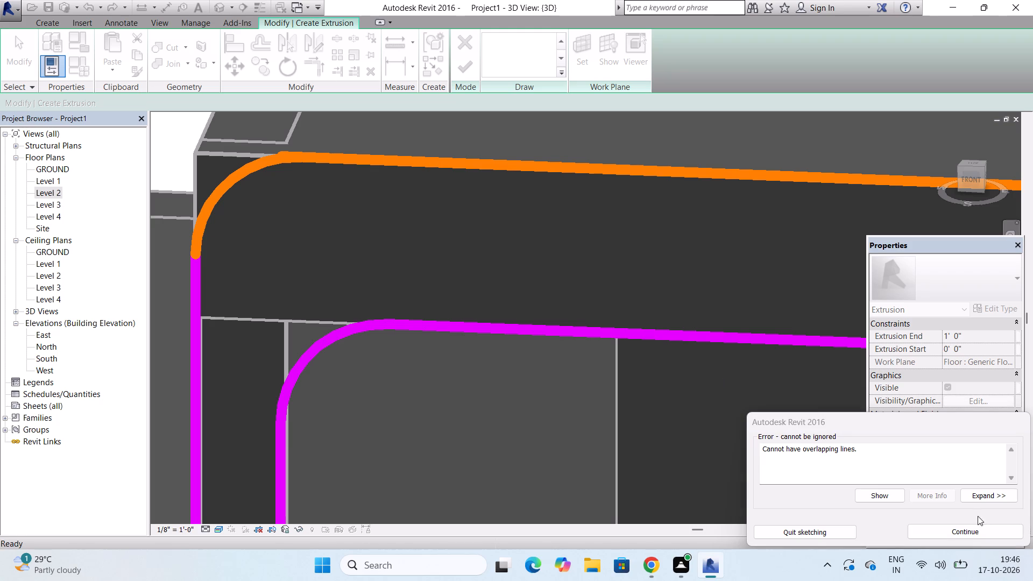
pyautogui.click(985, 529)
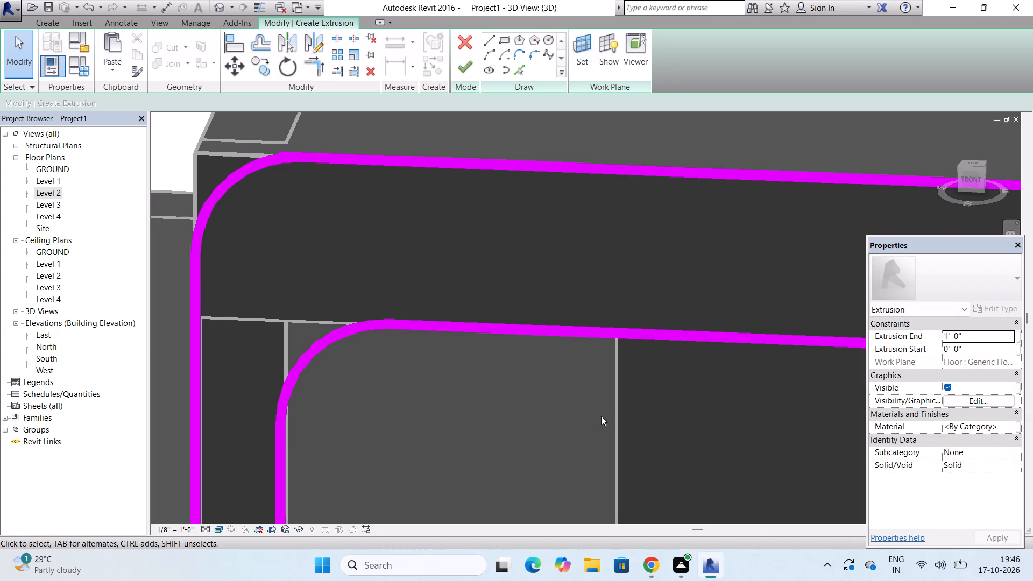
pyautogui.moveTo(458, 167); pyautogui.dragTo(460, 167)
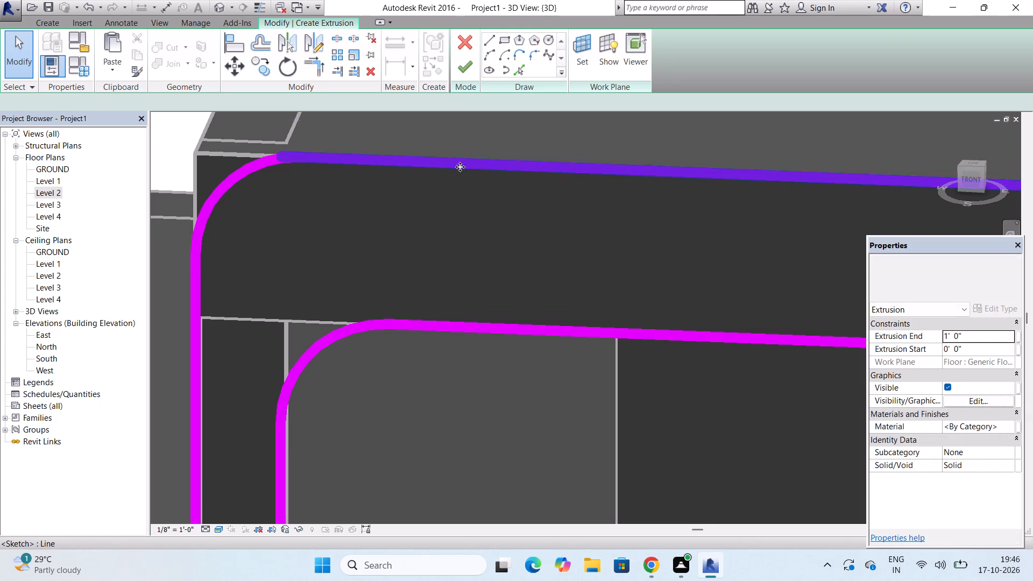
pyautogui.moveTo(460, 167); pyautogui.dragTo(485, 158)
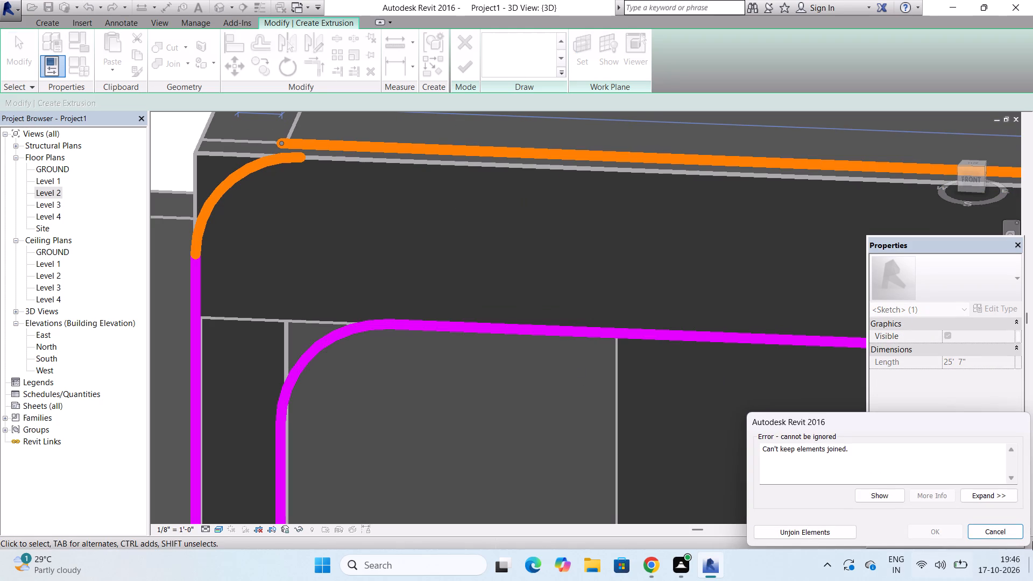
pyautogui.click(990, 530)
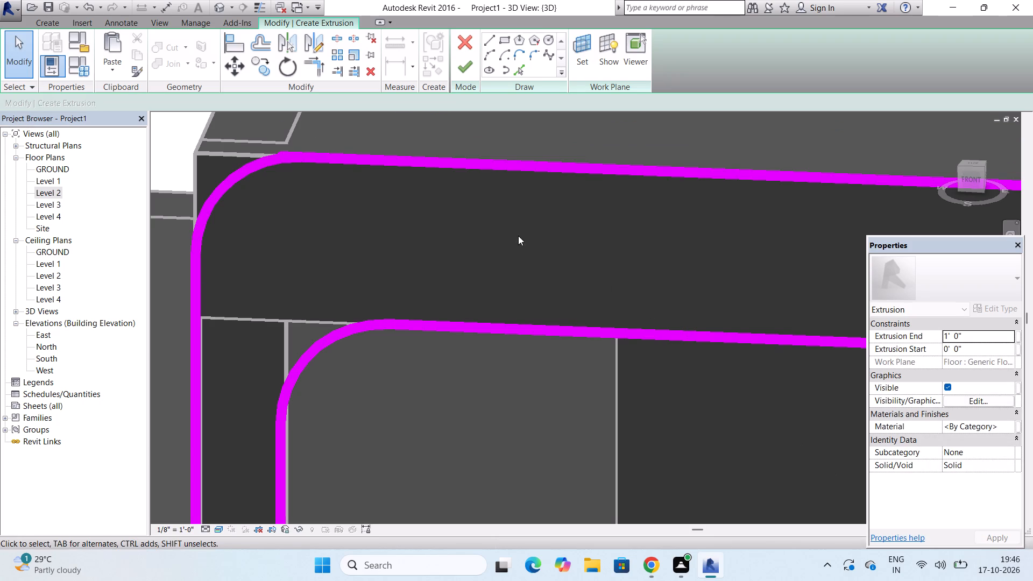
# Shorten the frame's outer top line so its left end meets the outer upper-left corner arc, and finish the extrusion sketch.
pyautogui.click(323, 159)
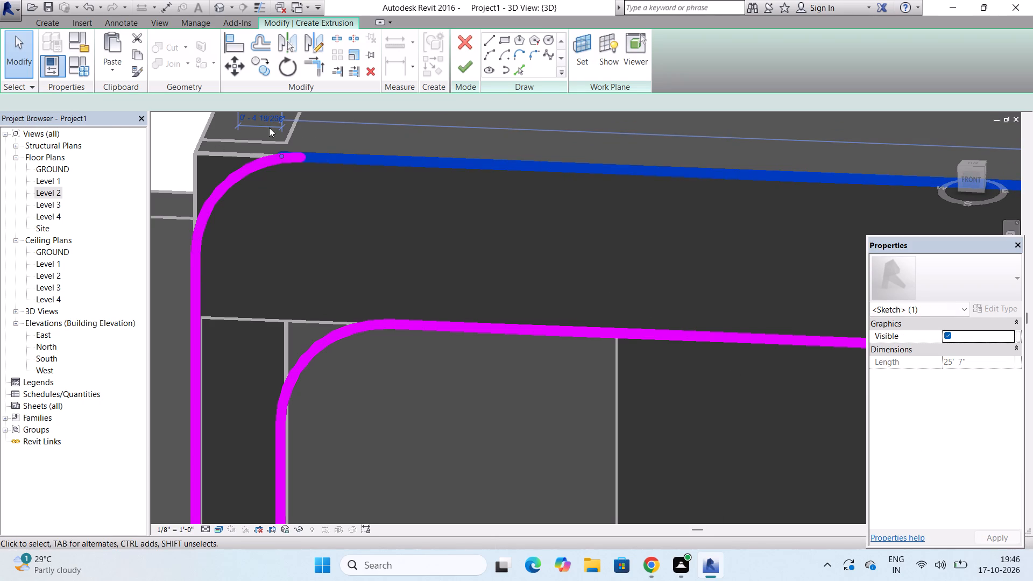
pyautogui.moveTo(282, 155); pyautogui.dragTo(307, 165)
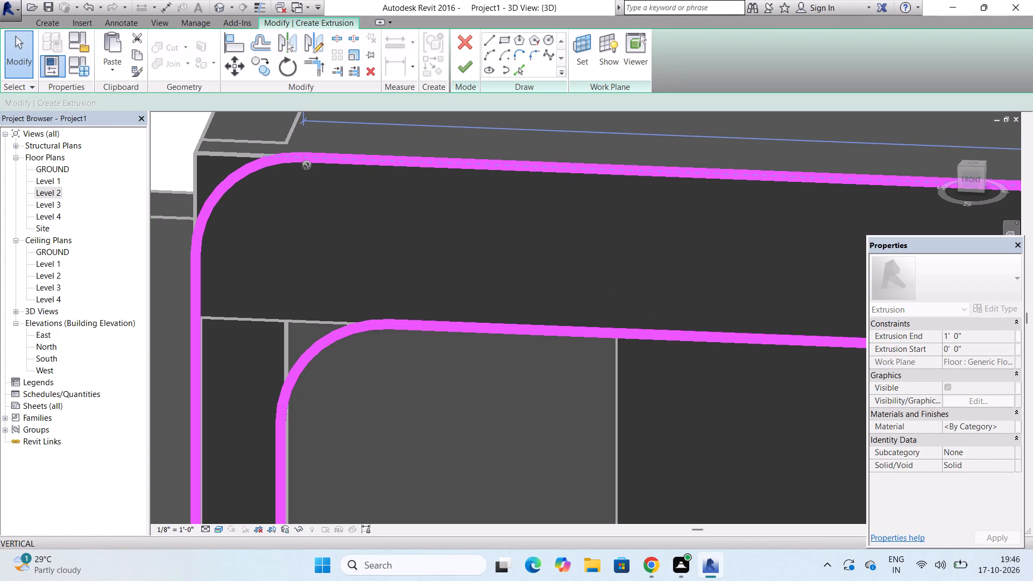
pyautogui.moveTo(307, 165); pyautogui.dragTo(305, 163)
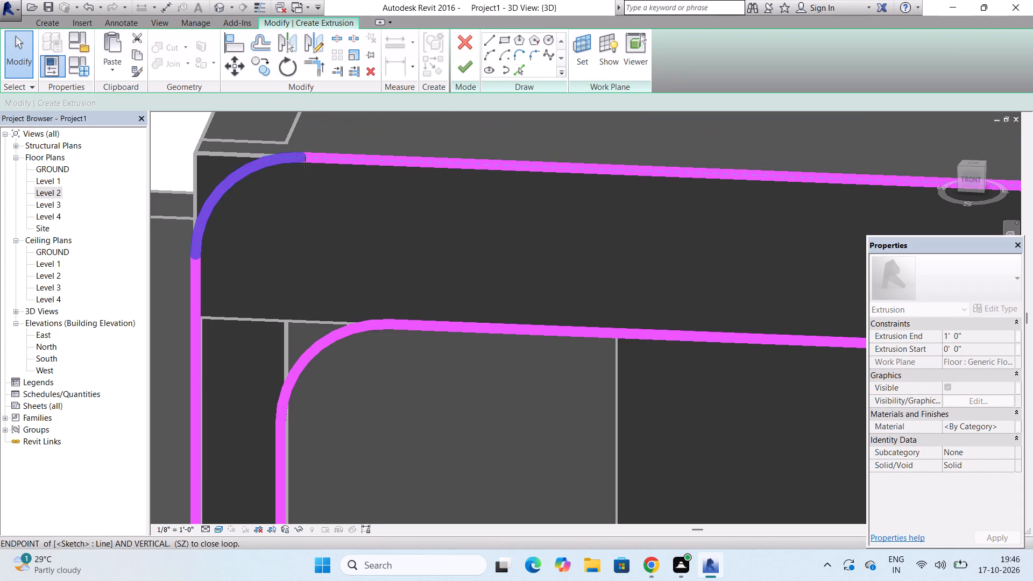
pyautogui.moveTo(305, 163); pyautogui.dragTo(299, 158)
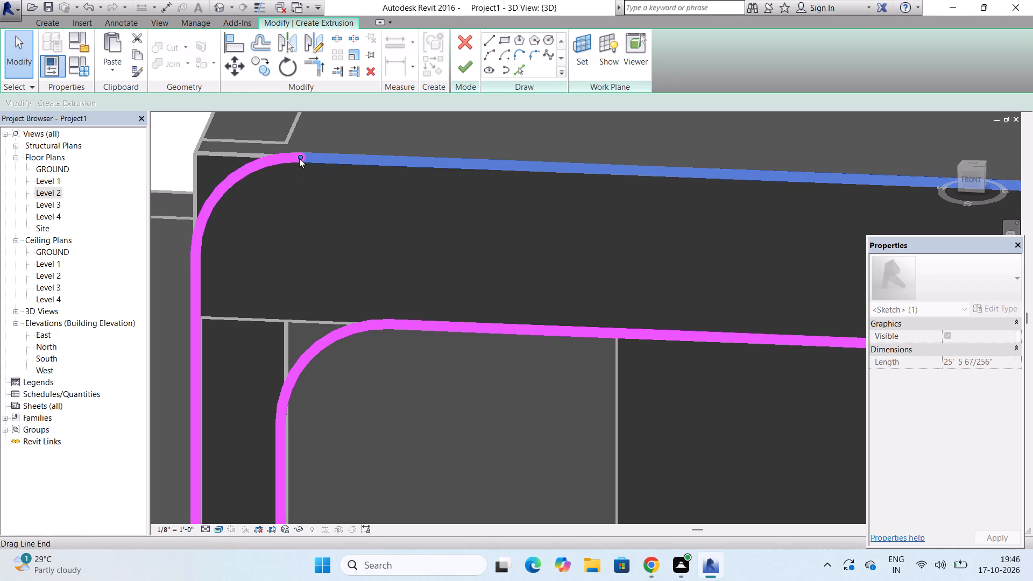
pyautogui.click(461, 67)
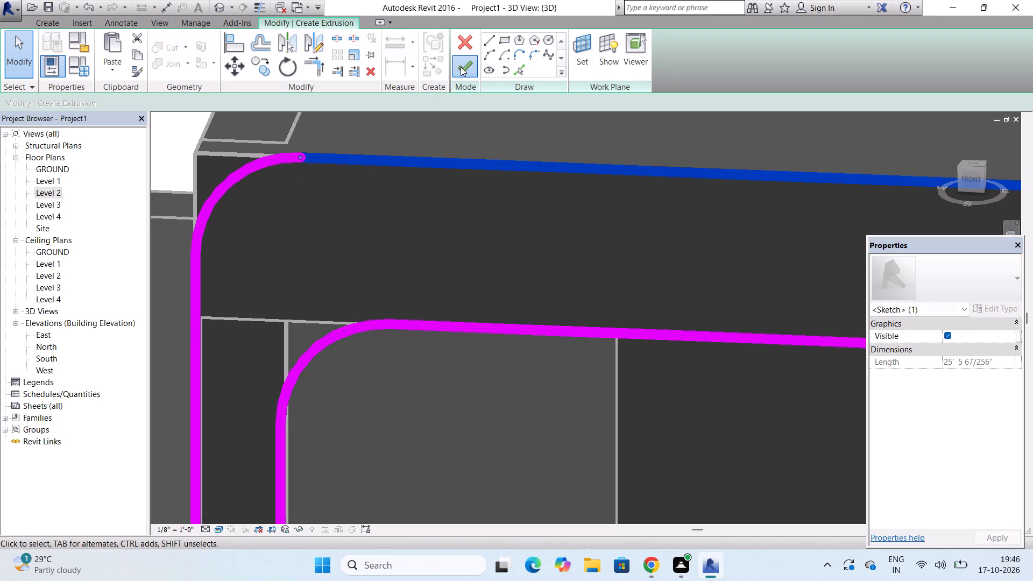
# Stretch the front face of the top-room frame outward to an extrusion depth of about 2' 11 7/8".
pyautogui.scroll(-15, 436, 190)
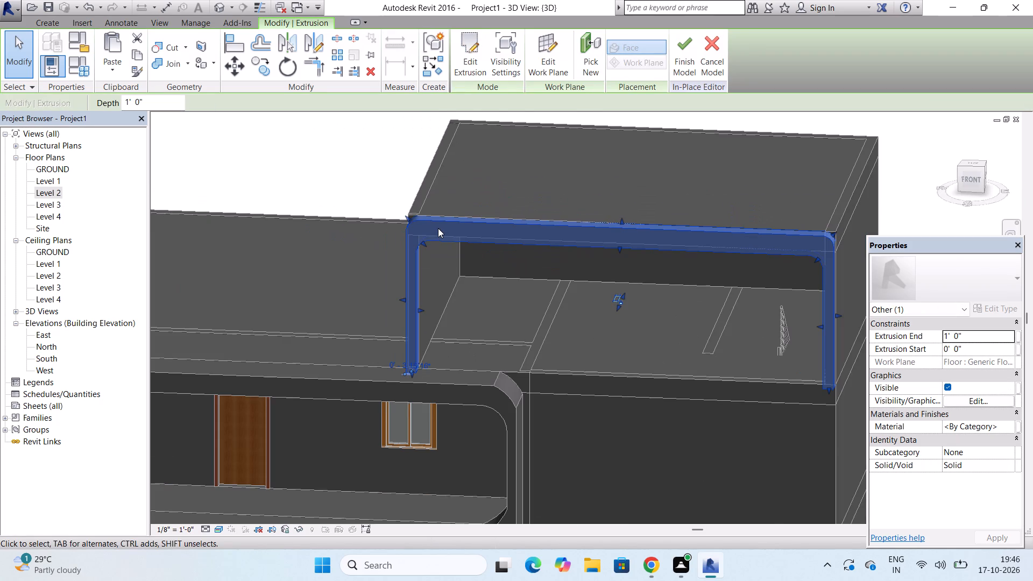
pyautogui.scroll(-4, 438, 228)
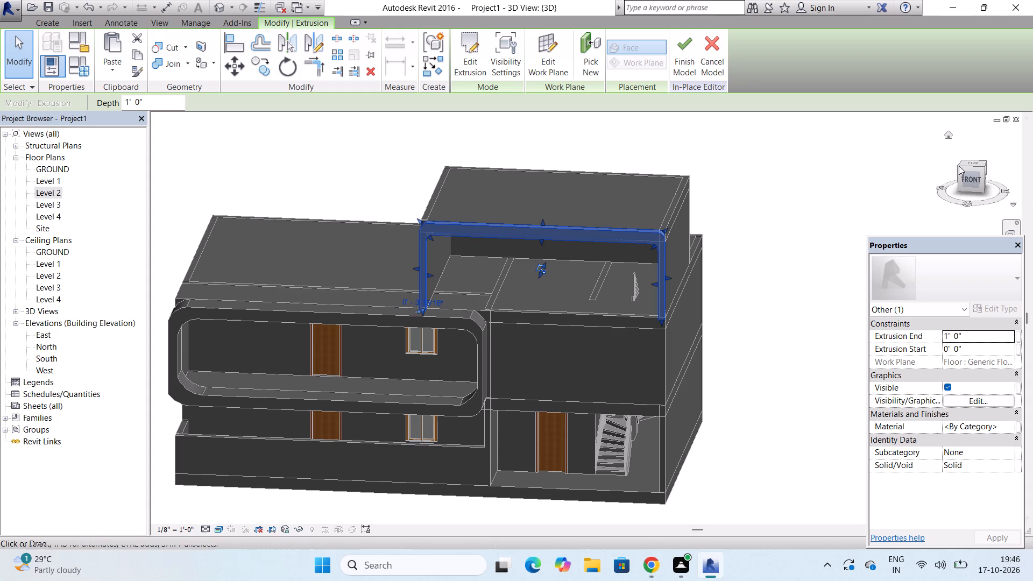
pyautogui.moveTo(960, 170); pyautogui.dragTo(748, 179)
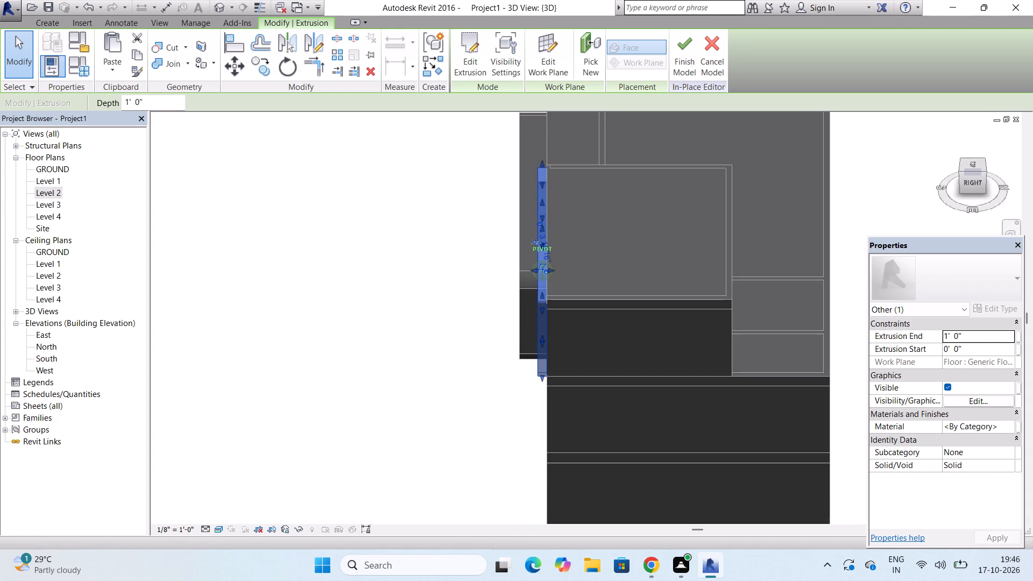
pyautogui.moveTo(748, 179); pyautogui.dragTo(832, 177)
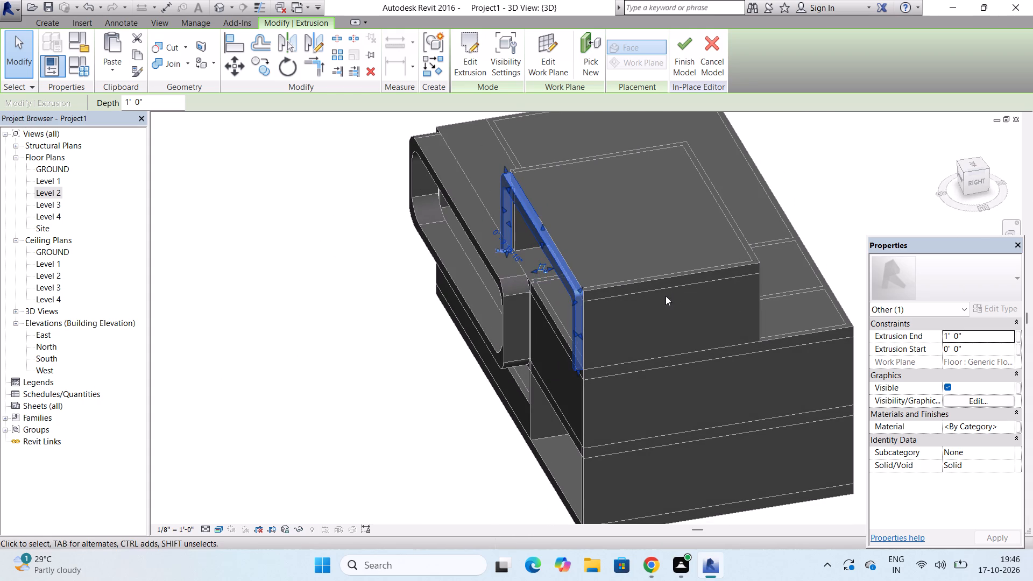
pyautogui.scroll(2, 483, 285)
pyautogui.scroll(2, 548, 277)
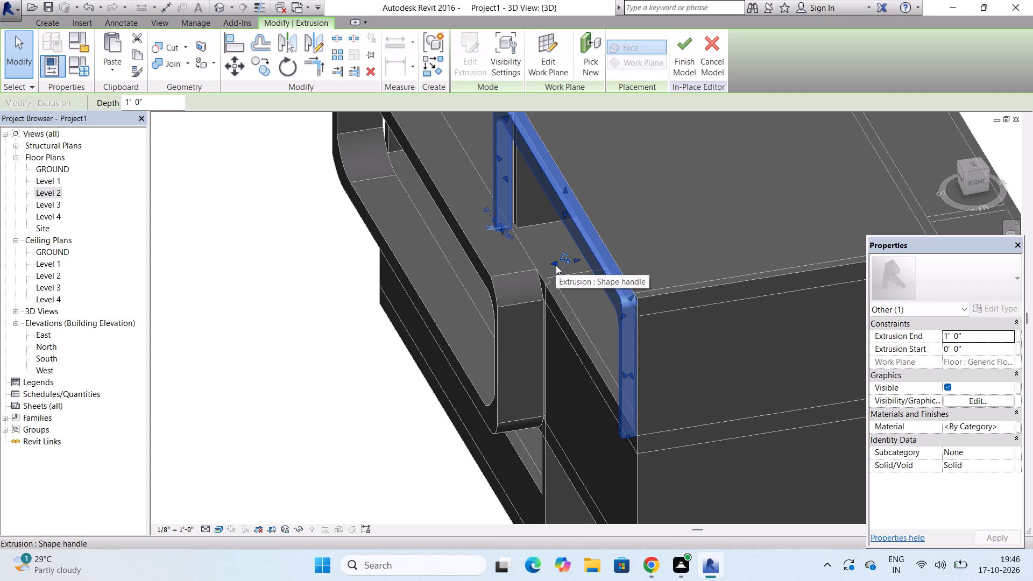
pyautogui.moveTo(554, 263); pyautogui.dragTo(536, 268)
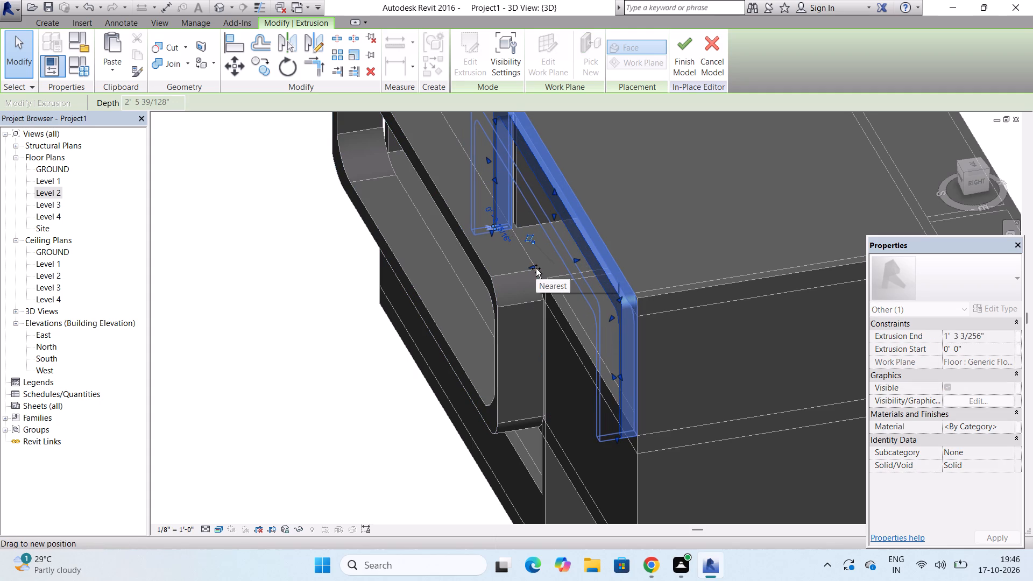
pyautogui.moveTo(536, 268); pyautogui.dragTo(504, 272)
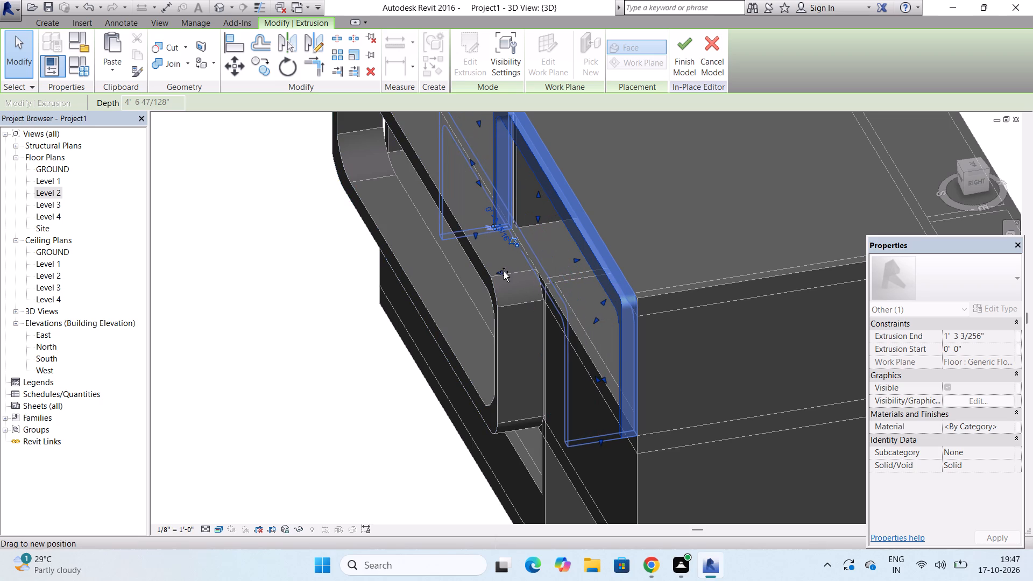
pyautogui.moveTo(504, 272); pyautogui.dragTo(522, 271)
pyautogui.scroll(-5, 521, 273)
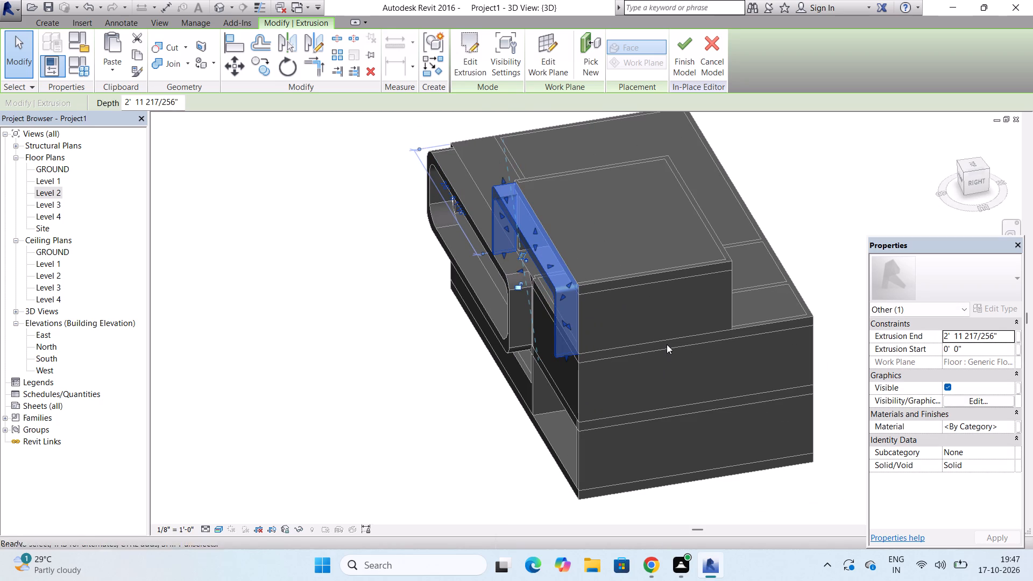
pyautogui.press('Escape')
pyautogui.press('Escape')
pyautogui.press('Escape')
pyautogui.press('Escape')
pyautogui.press('Escape')
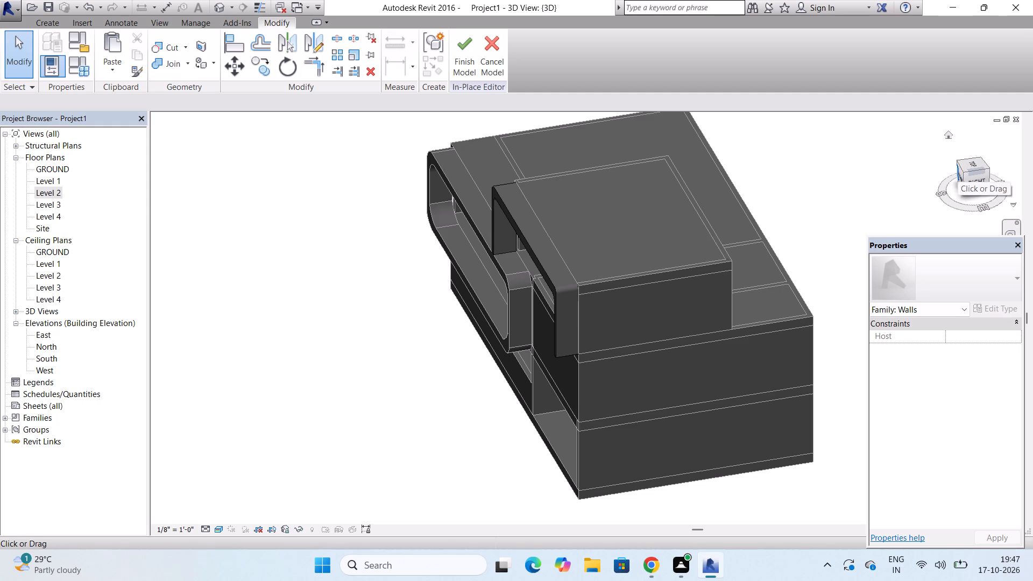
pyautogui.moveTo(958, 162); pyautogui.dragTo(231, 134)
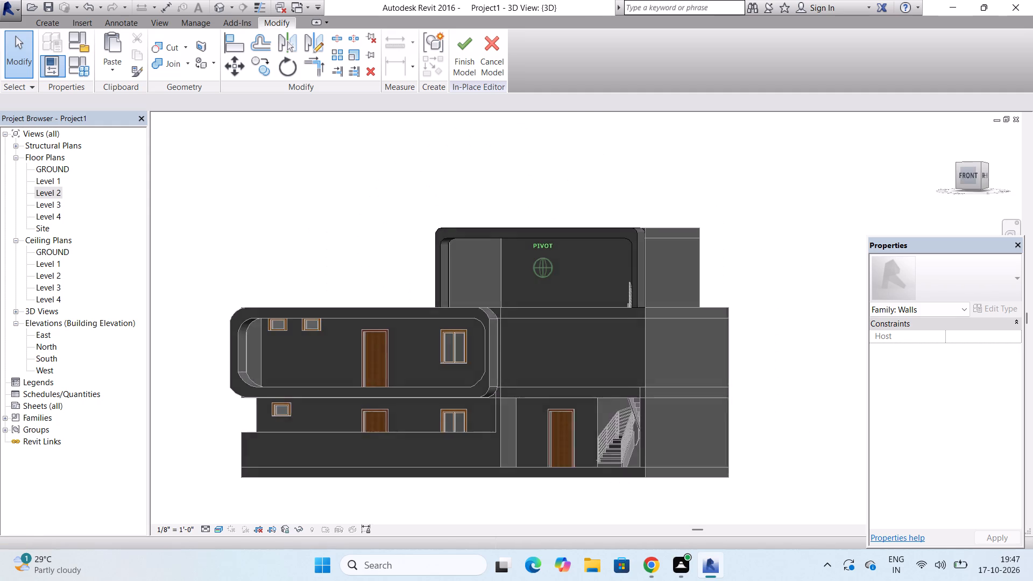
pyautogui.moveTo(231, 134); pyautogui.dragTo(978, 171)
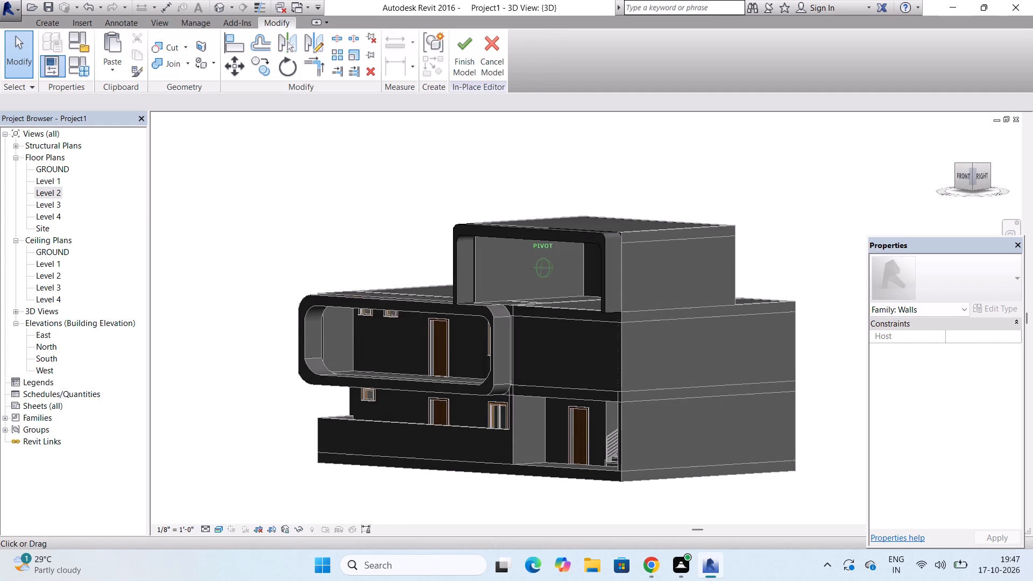
# Finish the in-place wall model containing the projecting top-room frame.
pyautogui.moveTo(978, 171); pyautogui.dragTo(978, 177)
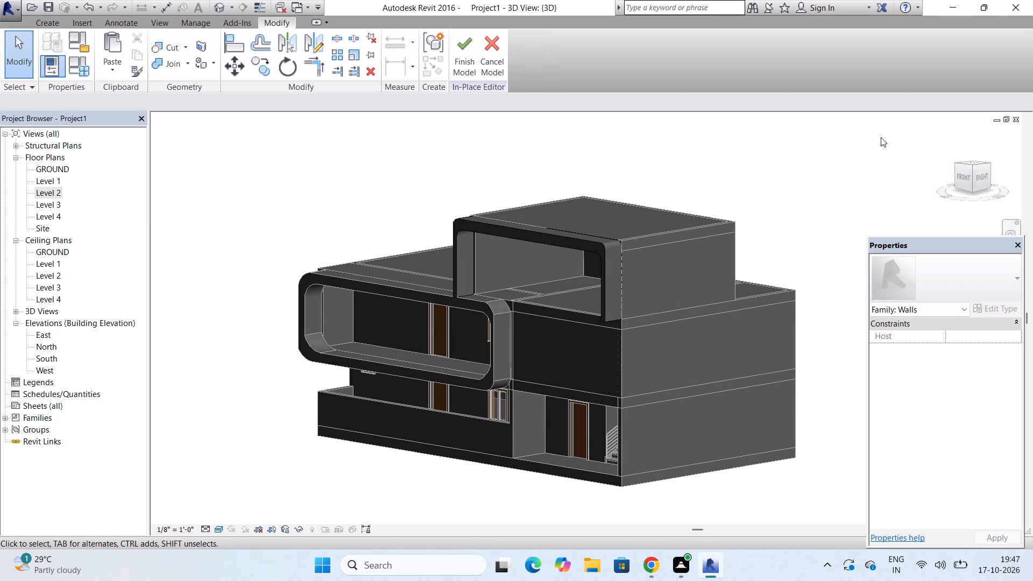
pyautogui.scroll(2, 494, 275)
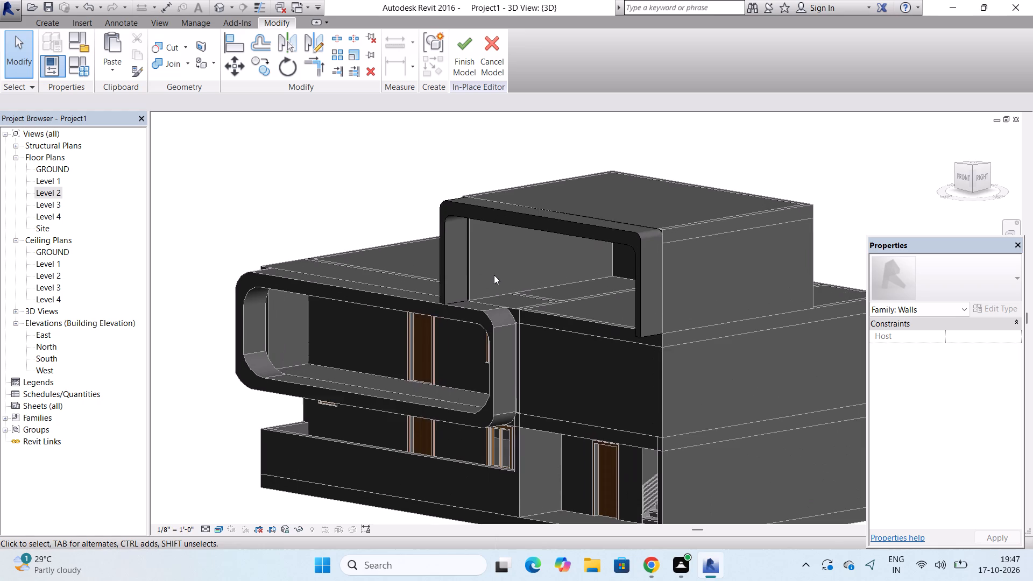
pyautogui.scroll(-5, 494, 275)
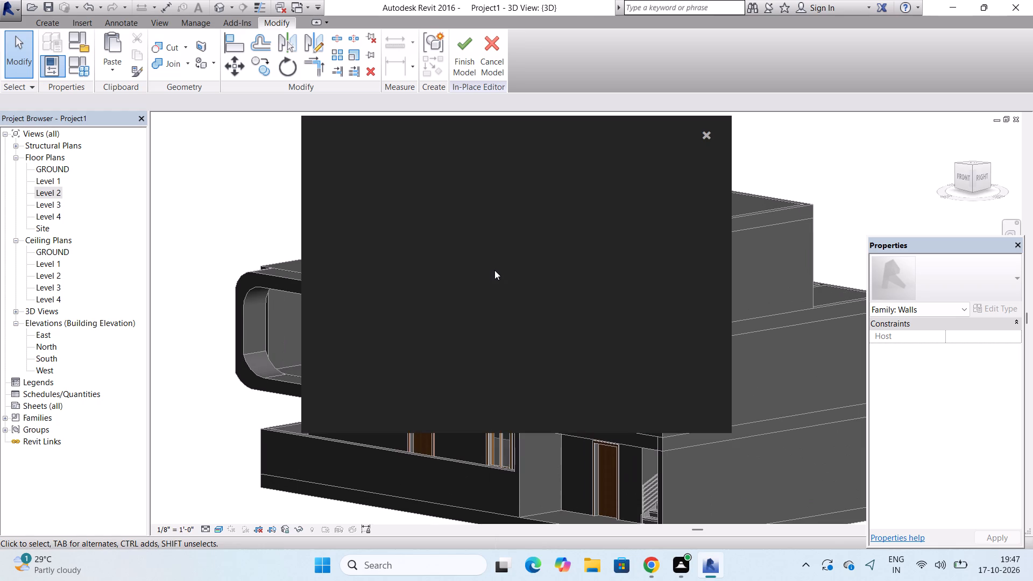
pyautogui.click(709, 132)
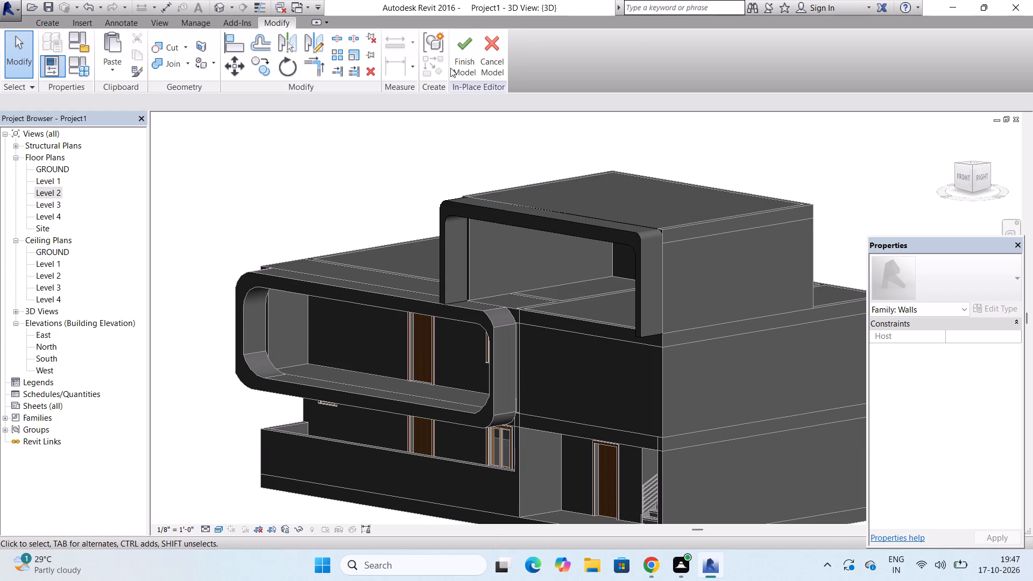
pyautogui.click(461, 58)
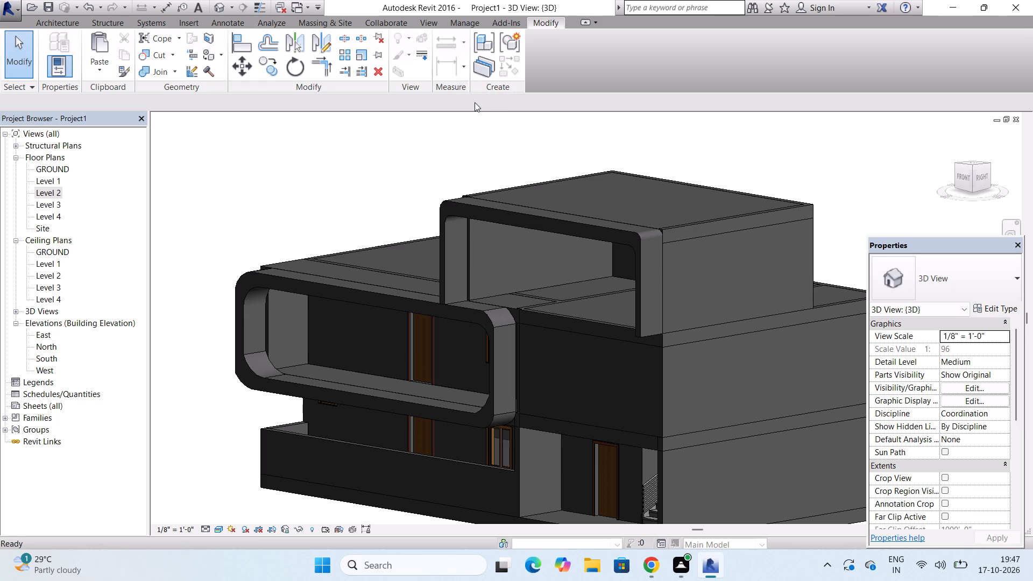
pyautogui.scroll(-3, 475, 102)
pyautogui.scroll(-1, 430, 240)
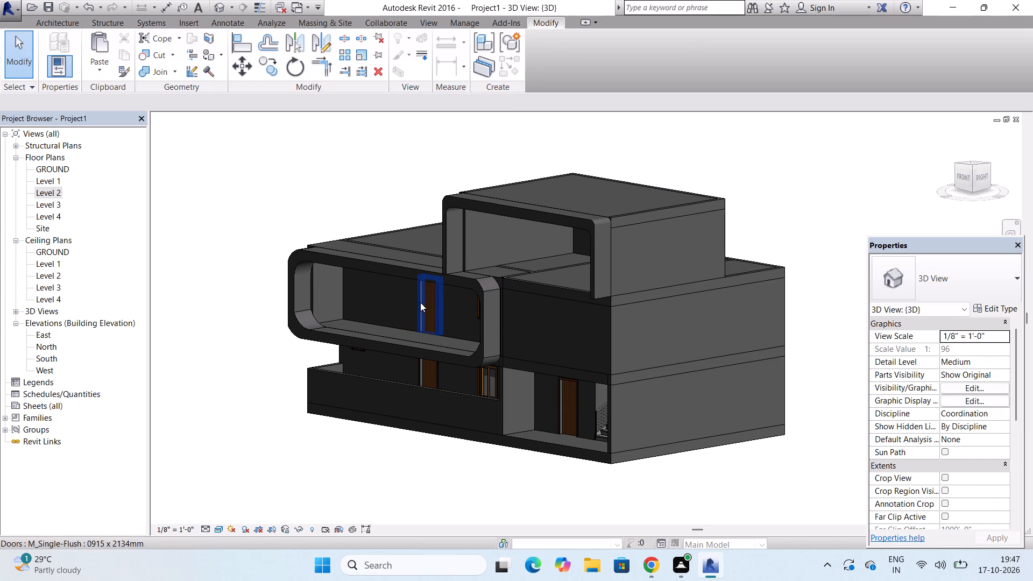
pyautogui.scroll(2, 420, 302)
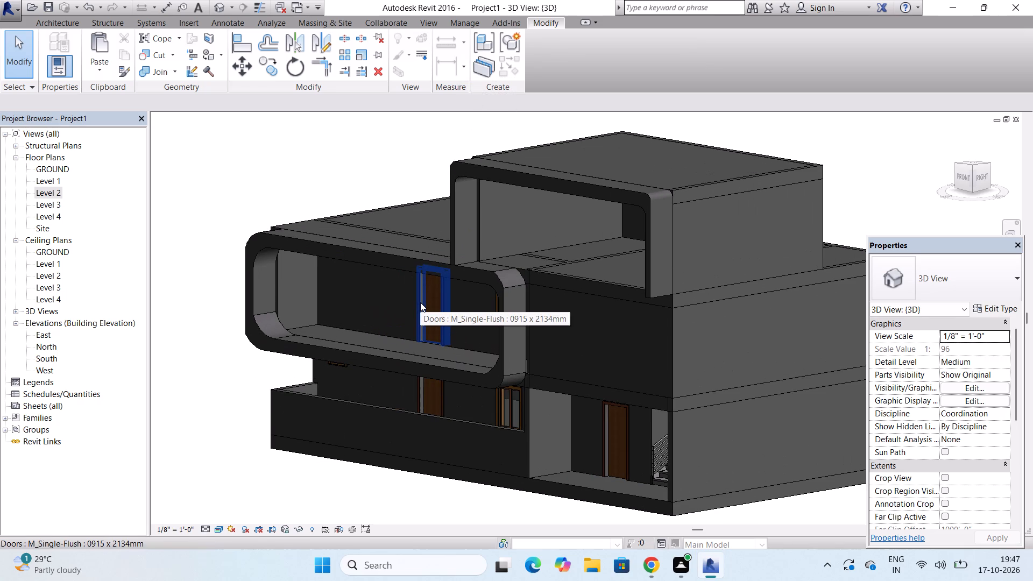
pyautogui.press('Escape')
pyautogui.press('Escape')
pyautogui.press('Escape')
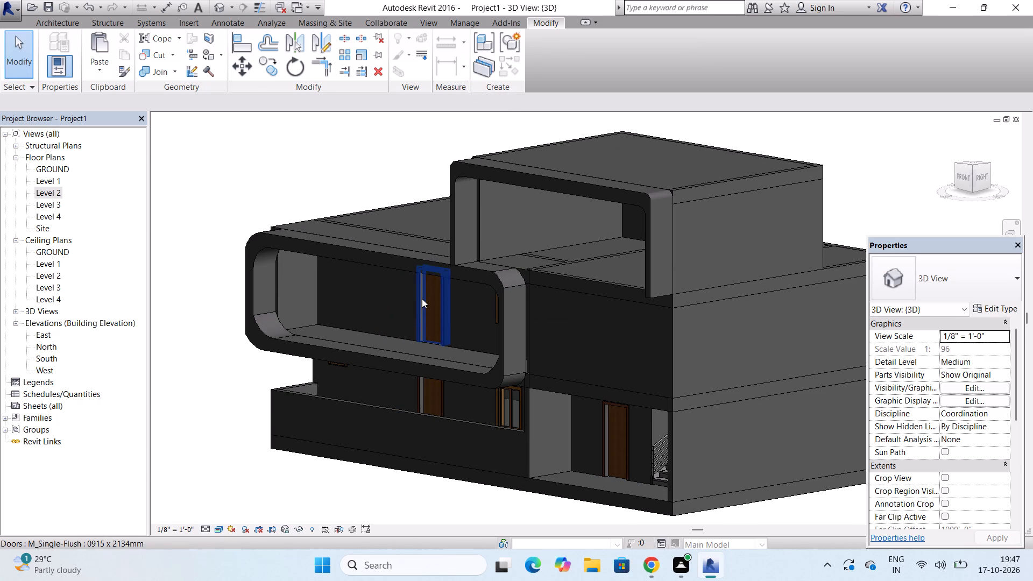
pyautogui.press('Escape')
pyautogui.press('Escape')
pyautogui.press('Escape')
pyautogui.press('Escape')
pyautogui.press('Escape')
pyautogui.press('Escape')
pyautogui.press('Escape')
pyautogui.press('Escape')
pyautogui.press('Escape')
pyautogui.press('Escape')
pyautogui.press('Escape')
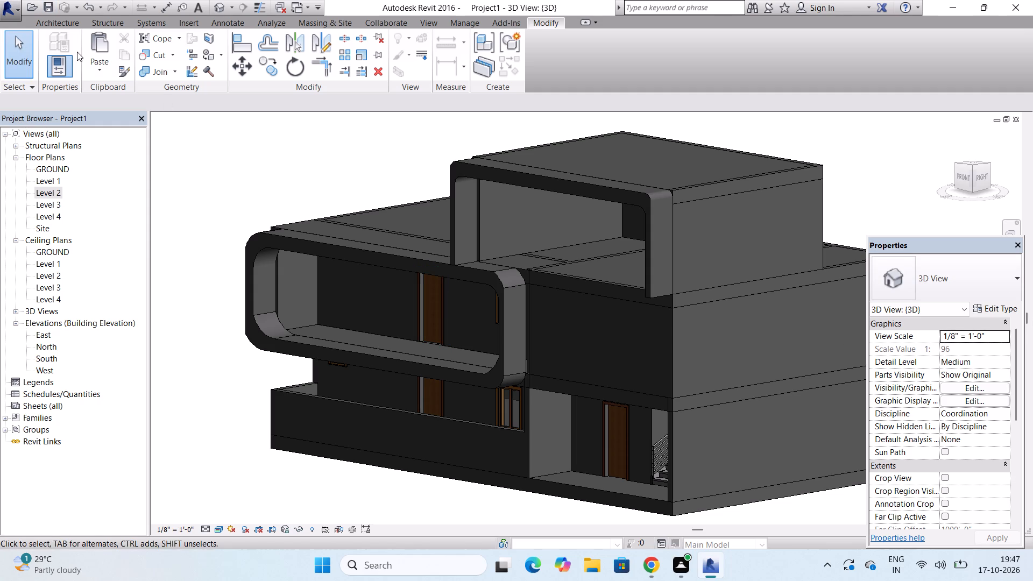
# Start placing a window, choosing the Slider with Trim 60" x 48" type.
pyautogui.click(70, 22)
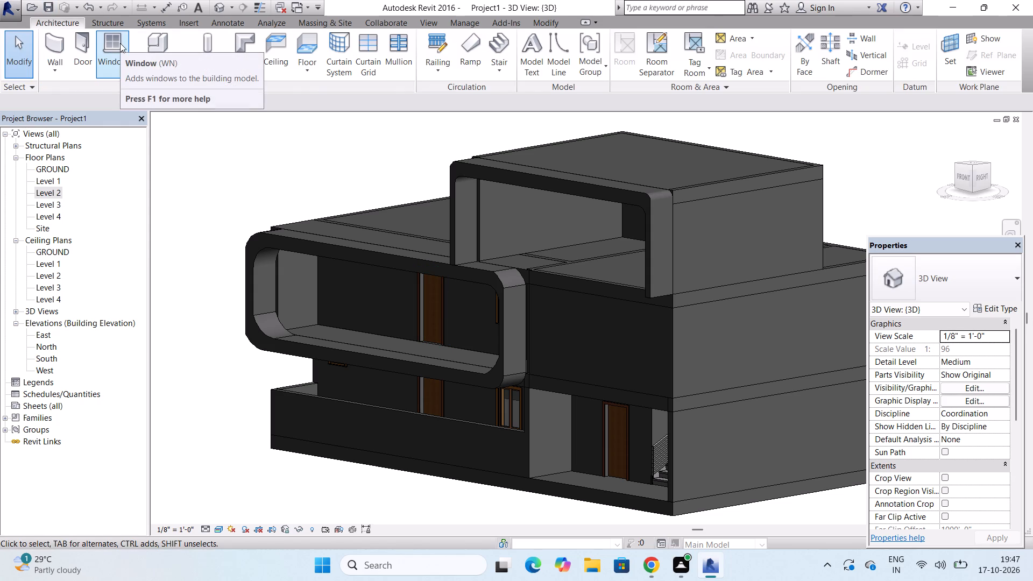
pyautogui.click(120, 43)
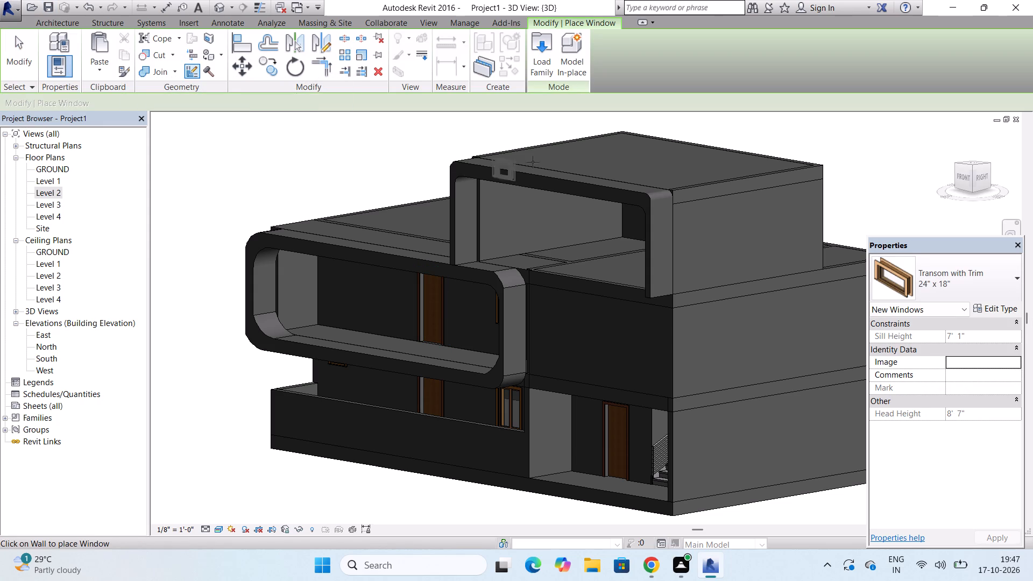
pyautogui.click(983, 281)
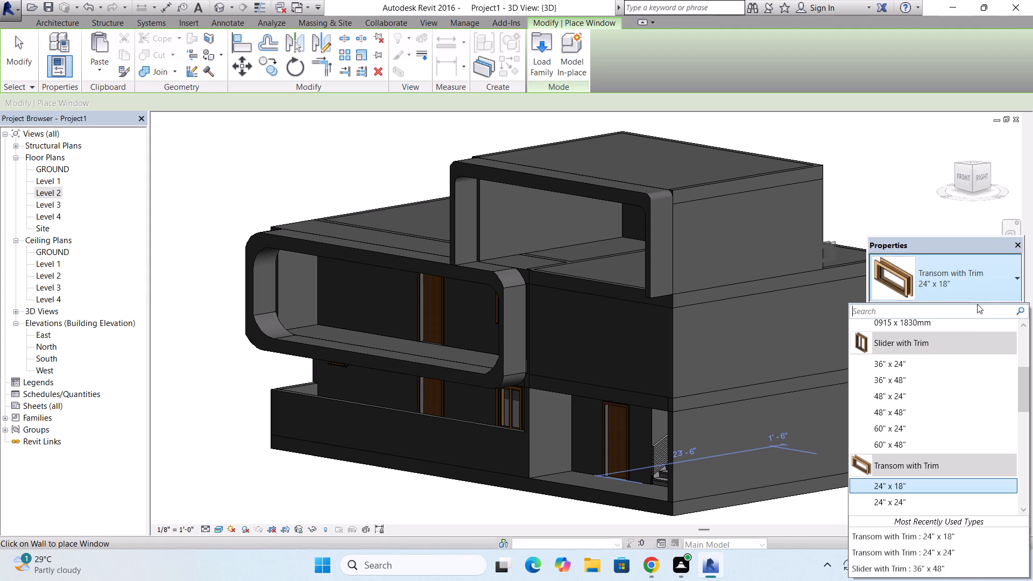
pyautogui.click(911, 364)
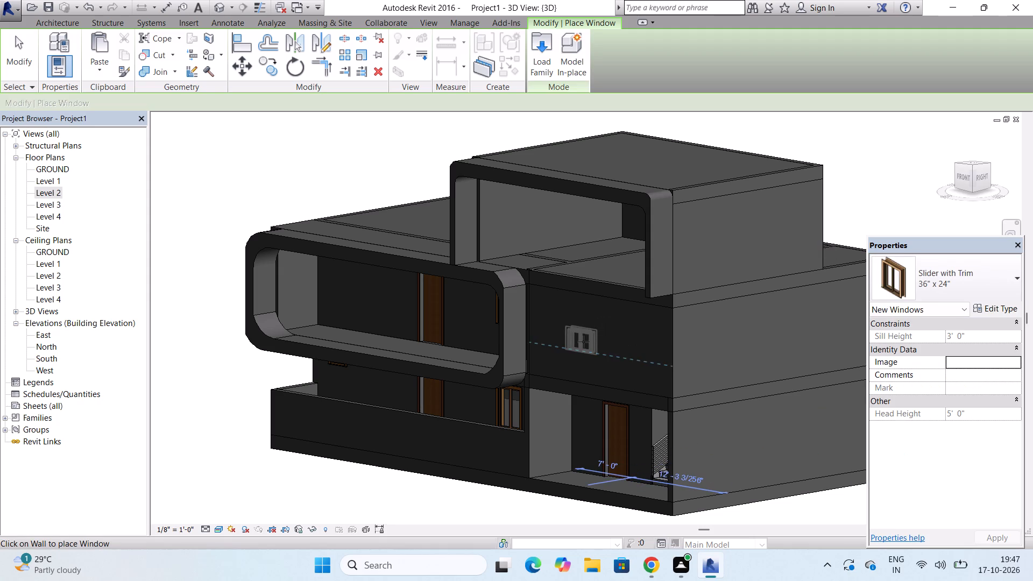
pyautogui.click(968, 266)
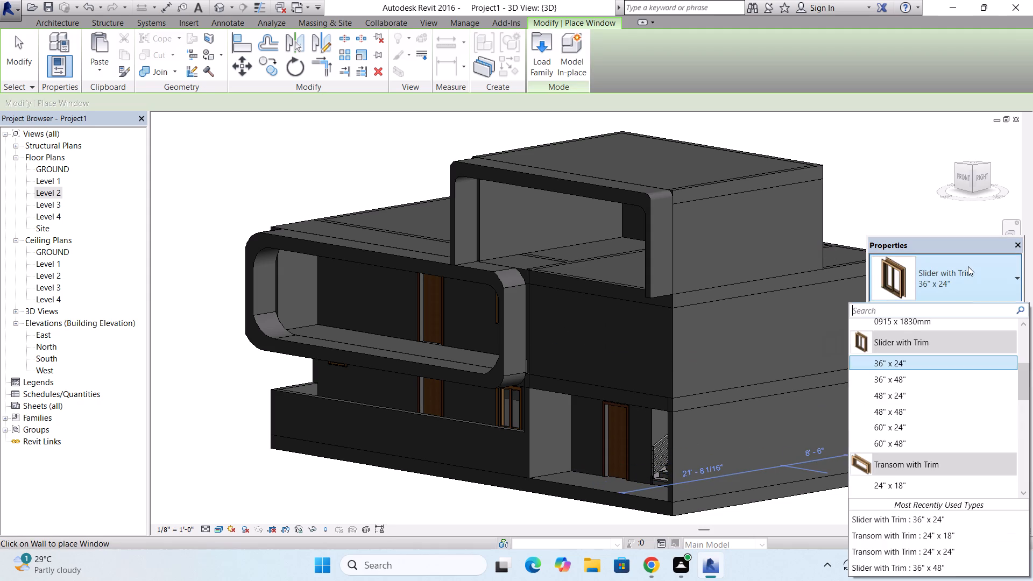
pyautogui.click(916, 437)
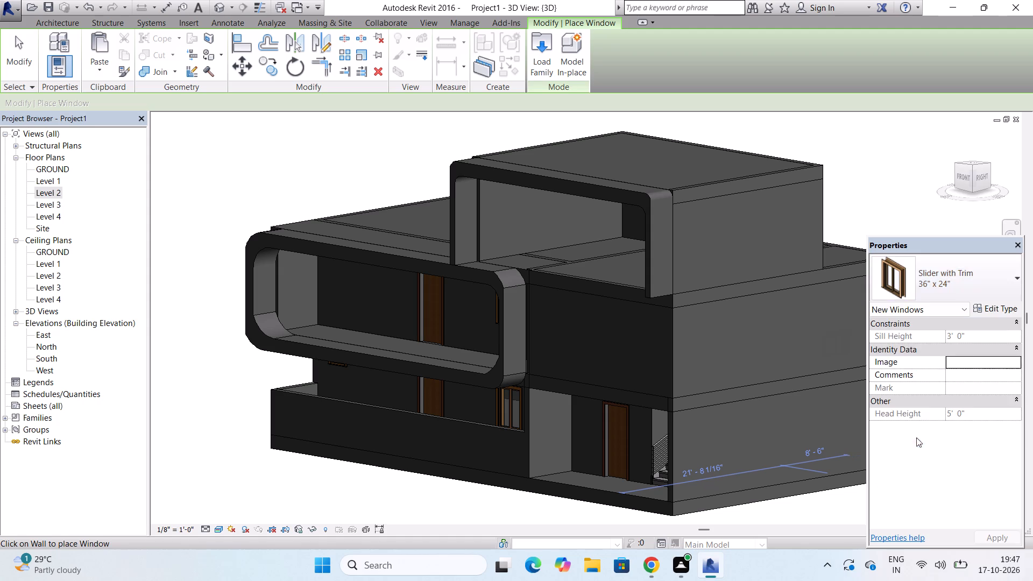
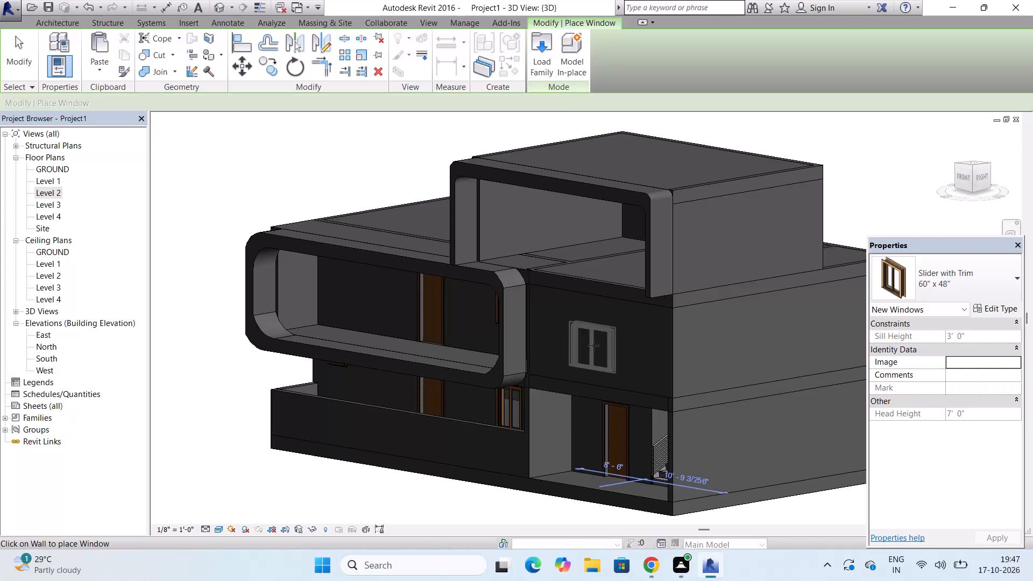
# Place a Slider with Trim 60" x 48" window in the upper-floor front wall above the entrance door.
pyautogui.click(593, 345)
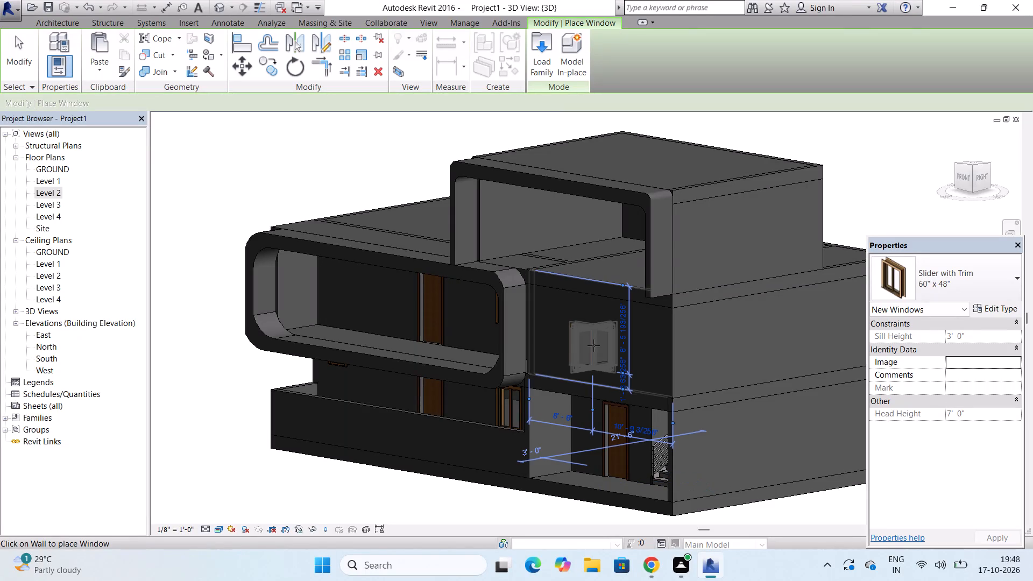
pyautogui.press('Escape')
pyautogui.press('Escape')
pyautogui.press('Escape')
pyautogui.press('Escape')
pyautogui.press('Escape')
pyautogui.press('Escape')
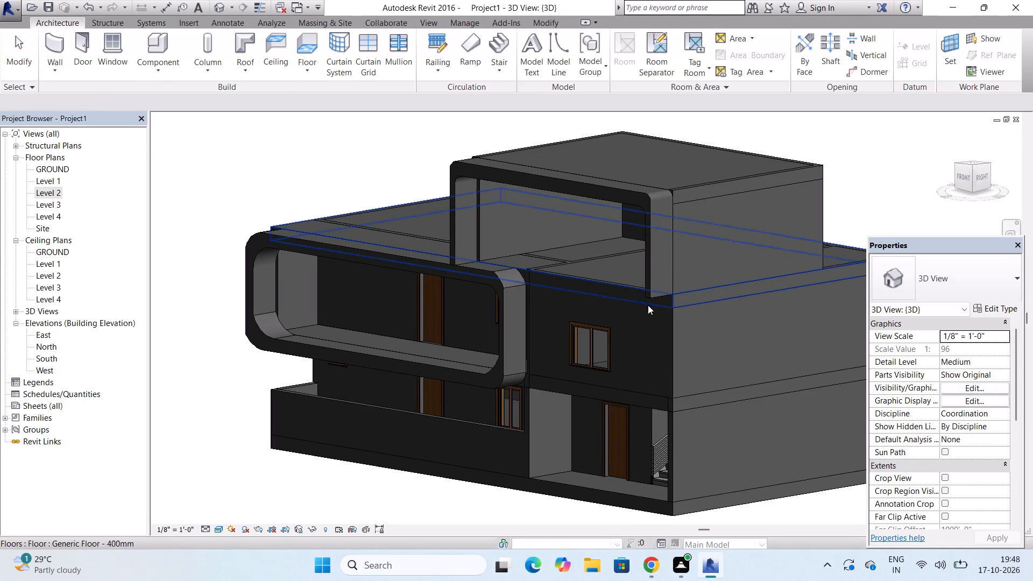
pyautogui.press('Escape')
pyautogui.press('Escape')
# Create an in-place model in the Walls category, keeping the suggested name.
pyautogui.scroll(-3, 648, 305)
pyautogui.scroll(2, 648, 305)
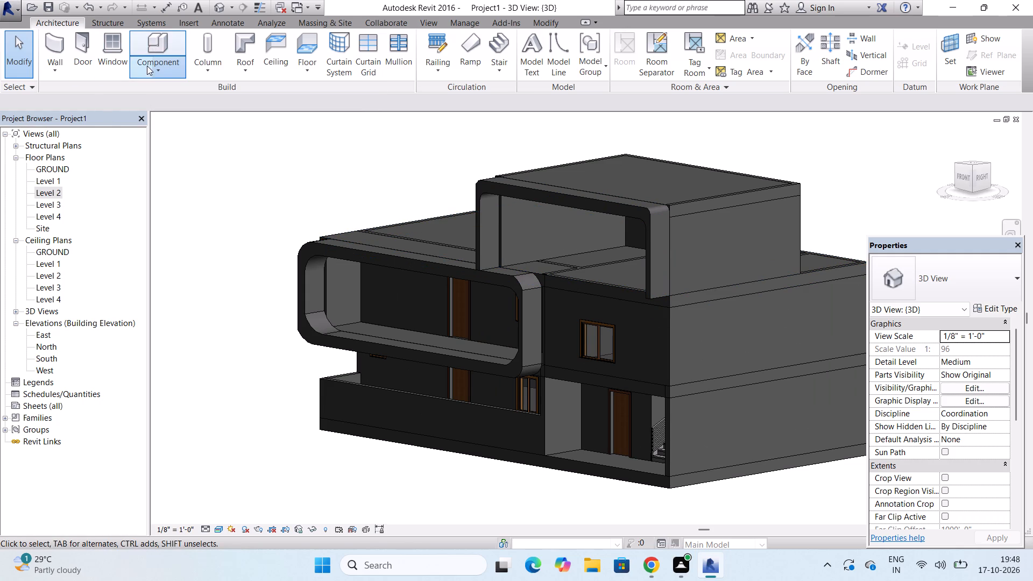
pyautogui.click(147, 66)
pyautogui.click(161, 119)
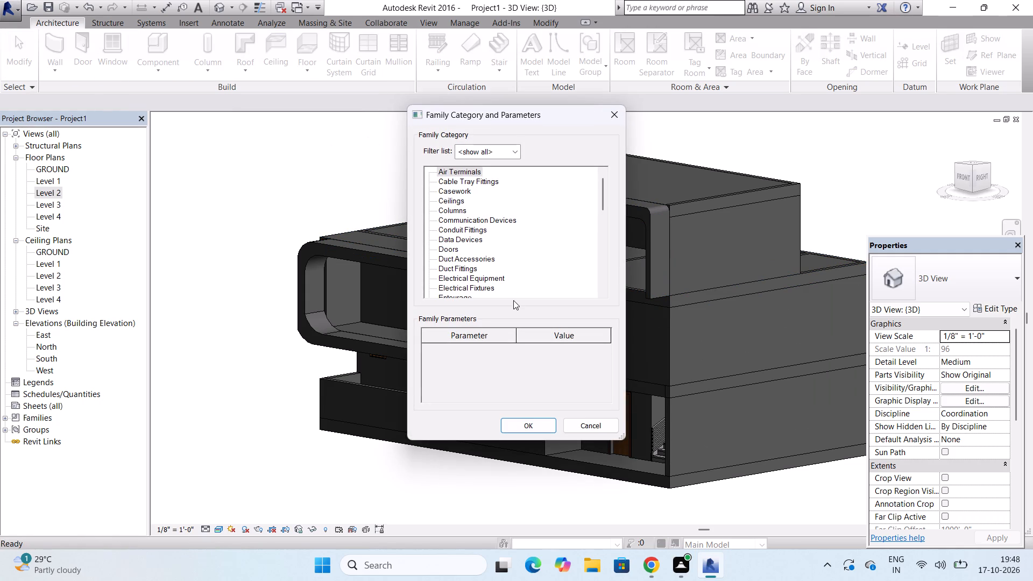
pyautogui.scroll(-20, 513, 300)
pyautogui.scroll(-11, 513, 300)
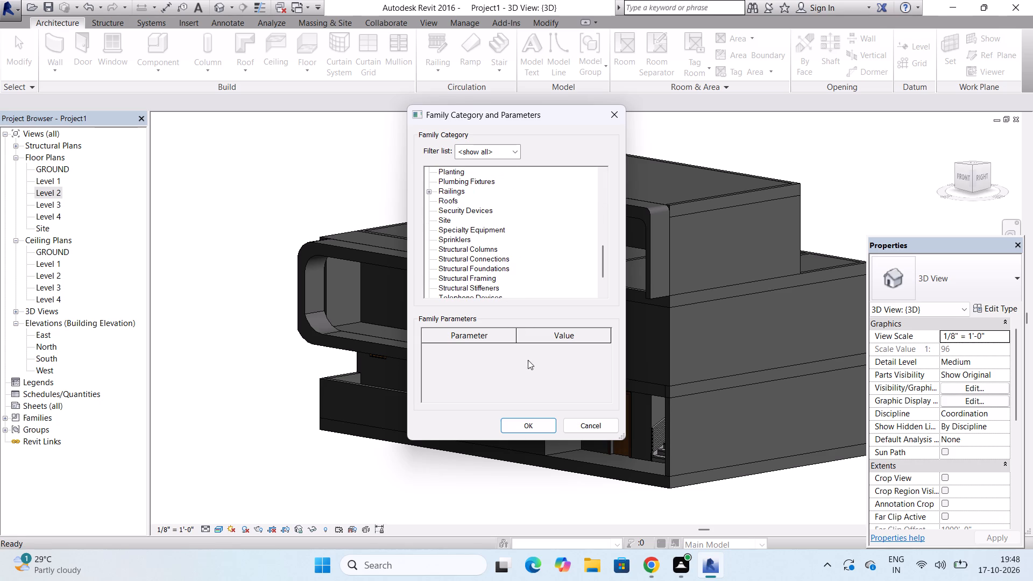
pyautogui.scroll(-5, 528, 360)
pyautogui.scroll(-9, 459, 273)
pyautogui.click(453, 276)
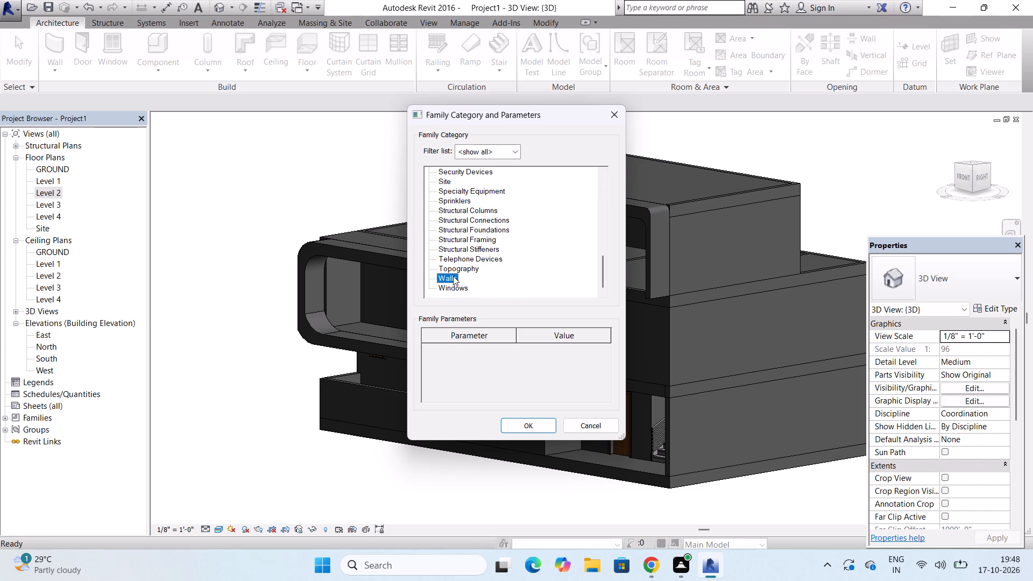
pyautogui.click(514, 425)
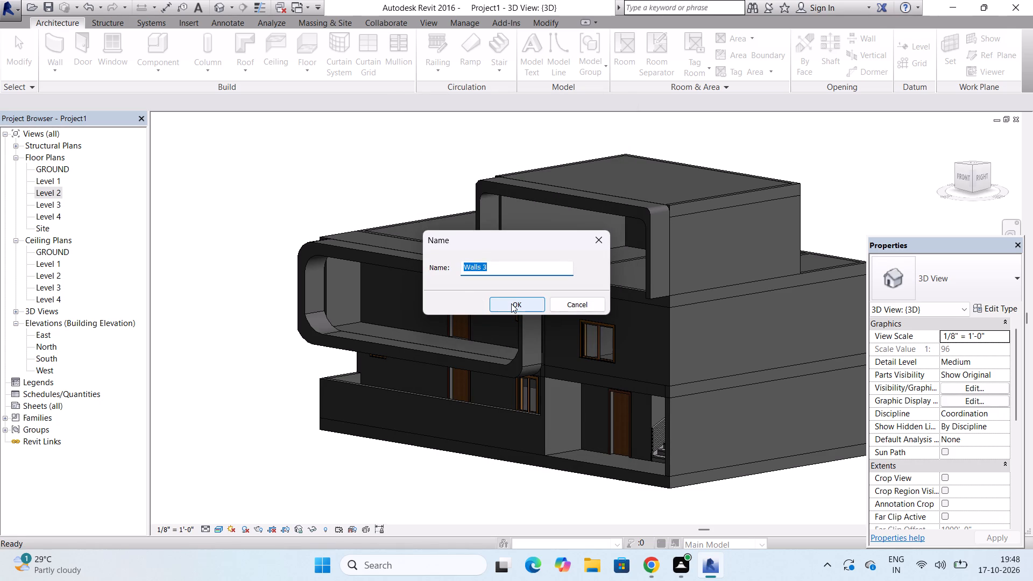
pyautogui.click(511, 303)
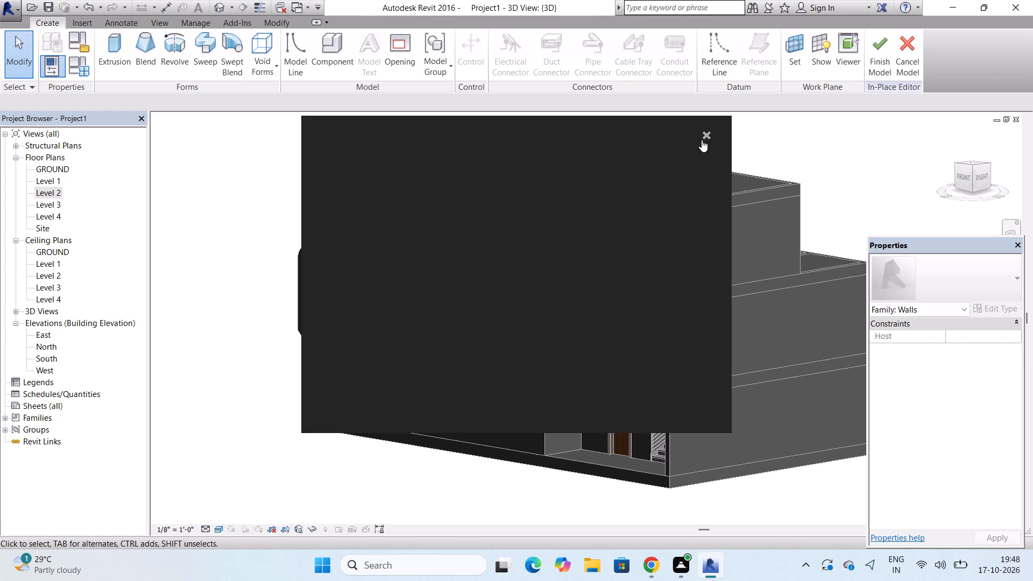
pyautogui.click(705, 135)
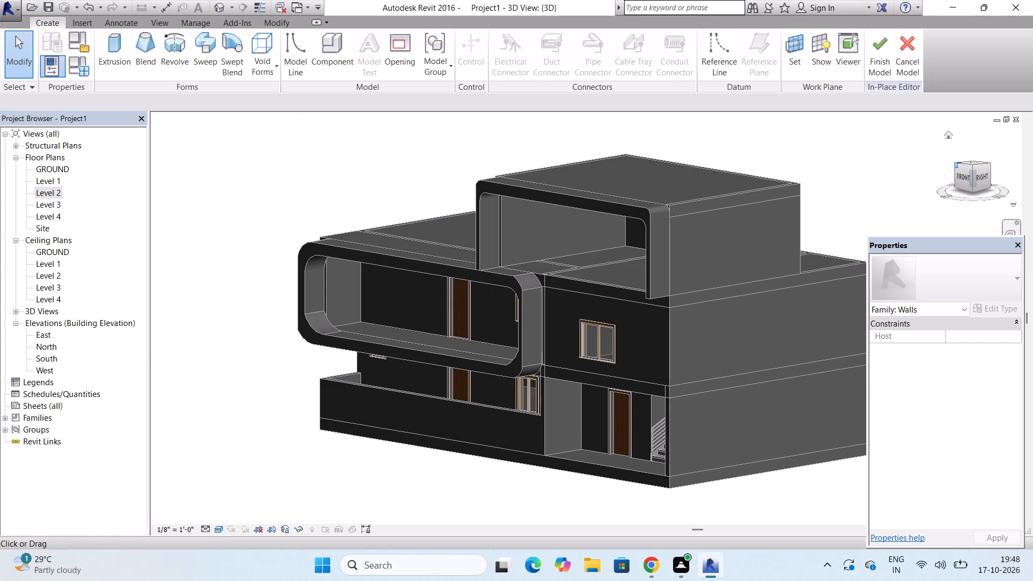
# Start an Extrusion in the front view and set its work plane by picking the front face of the floor slab above the new window.
pyautogui.moveTo(954, 165); pyautogui.dragTo(183, 169)
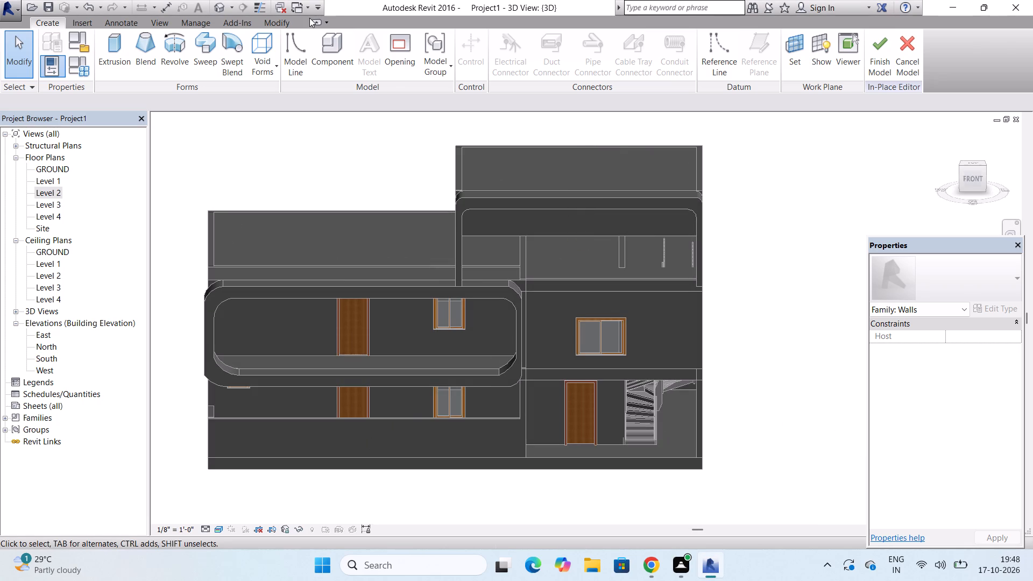
pyautogui.click(115, 45)
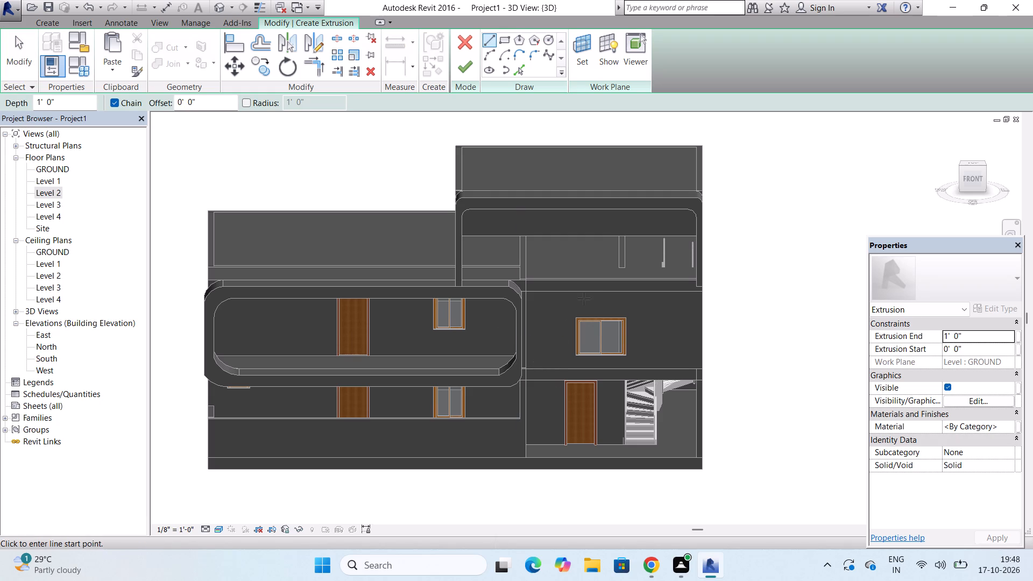
pyautogui.scroll(1, 576, 295)
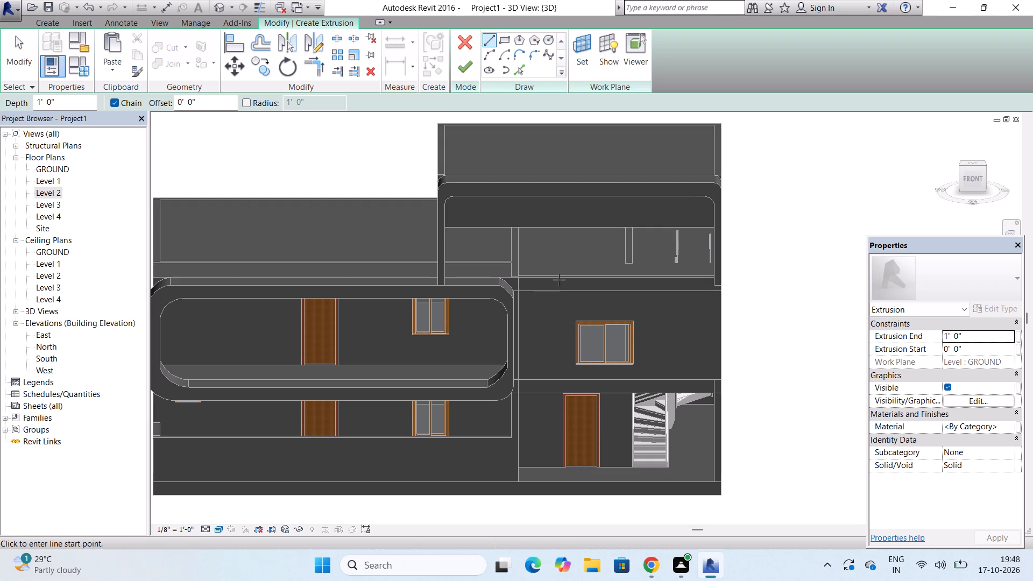
pyautogui.click(559, 277)
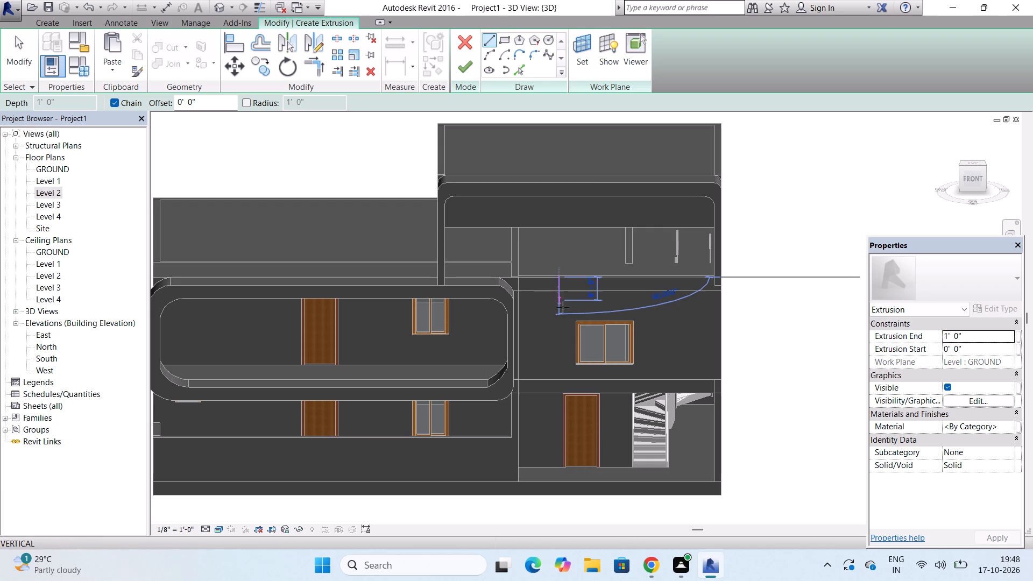
pyautogui.press('Escape')
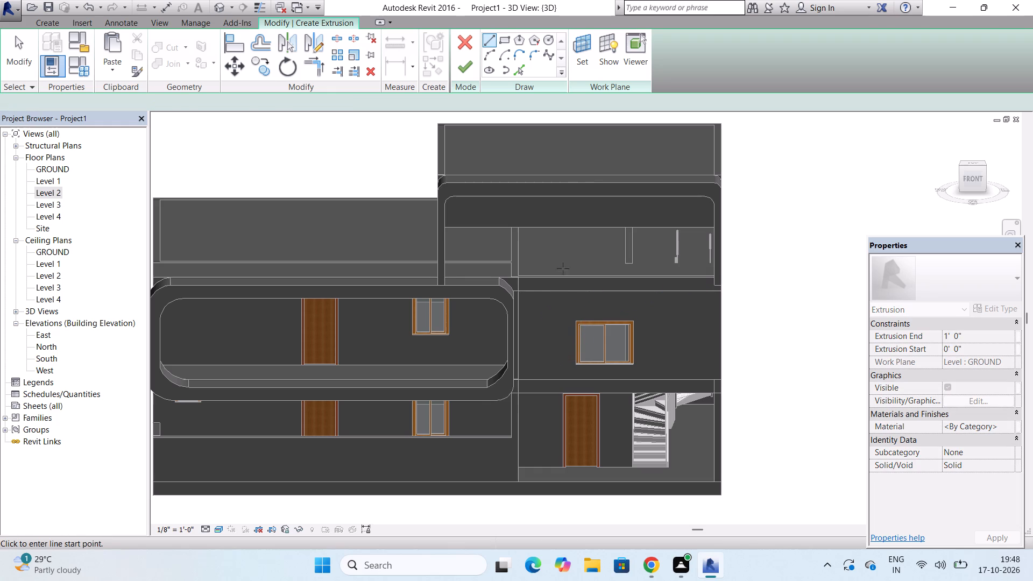
pyautogui.click(503, 44)
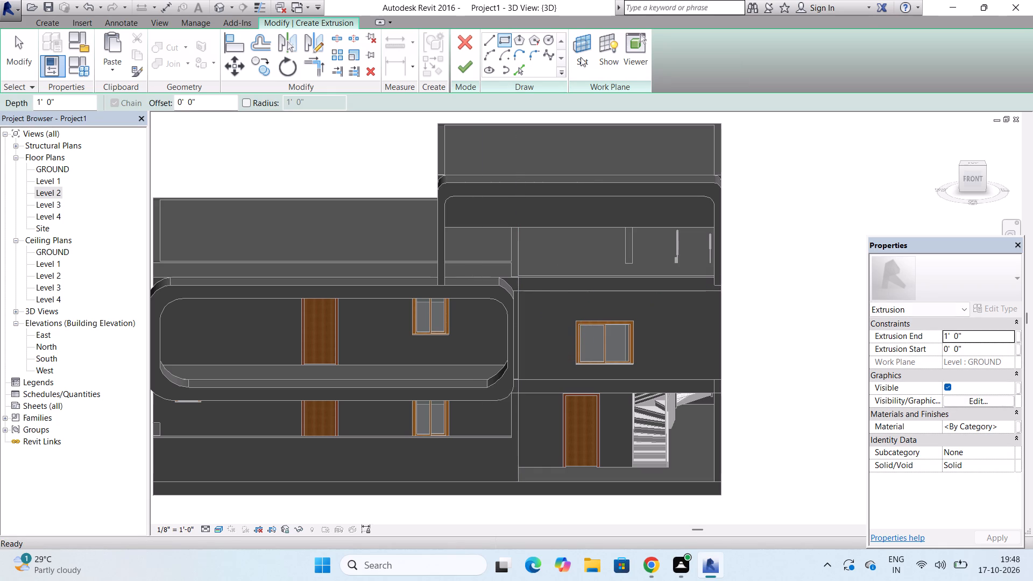
pyautogui.click(584, 62)
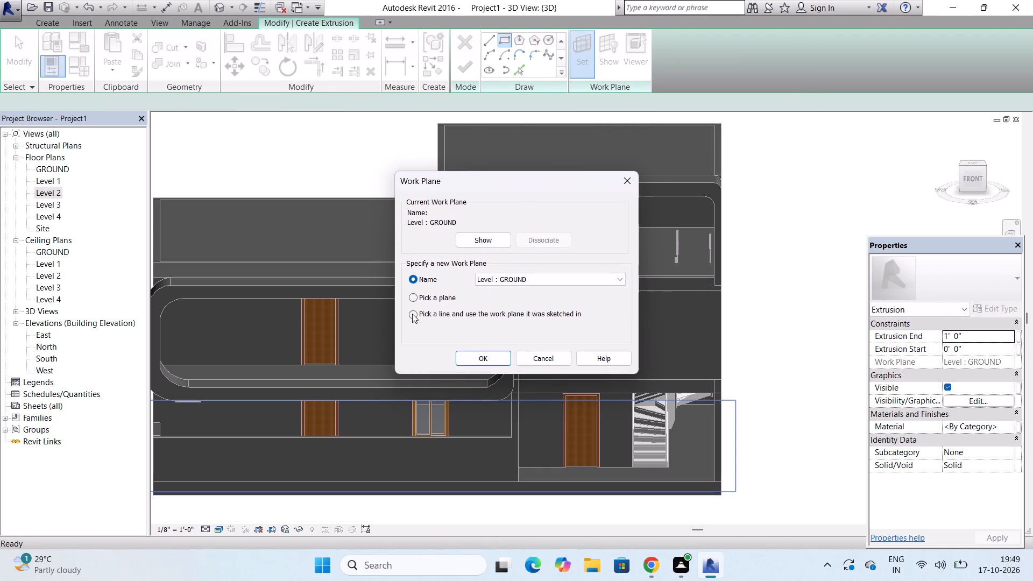
pyautogui.click(414, 296)
pyautogui.click(490, 360)
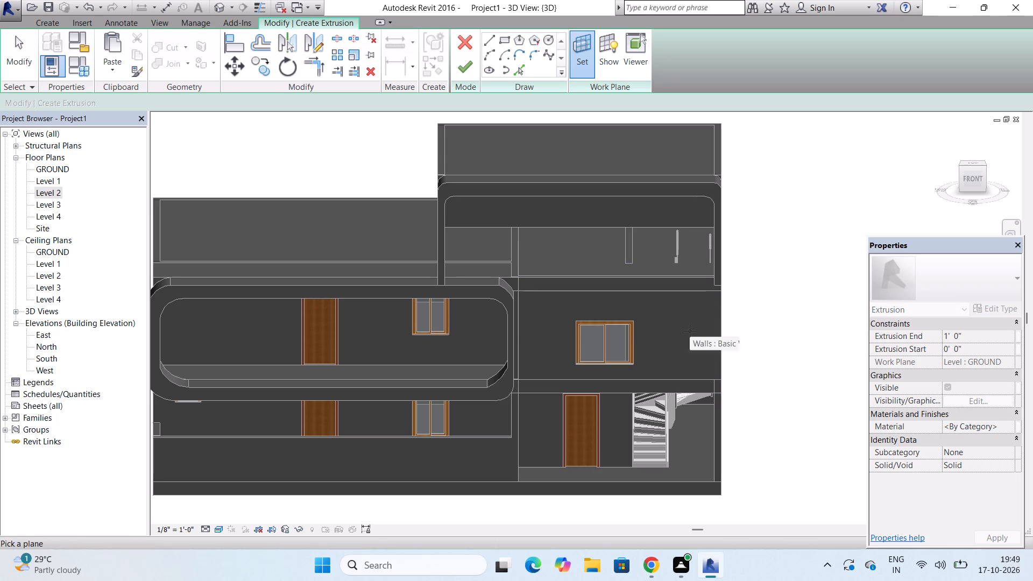
pyautogui.click(664, 287)
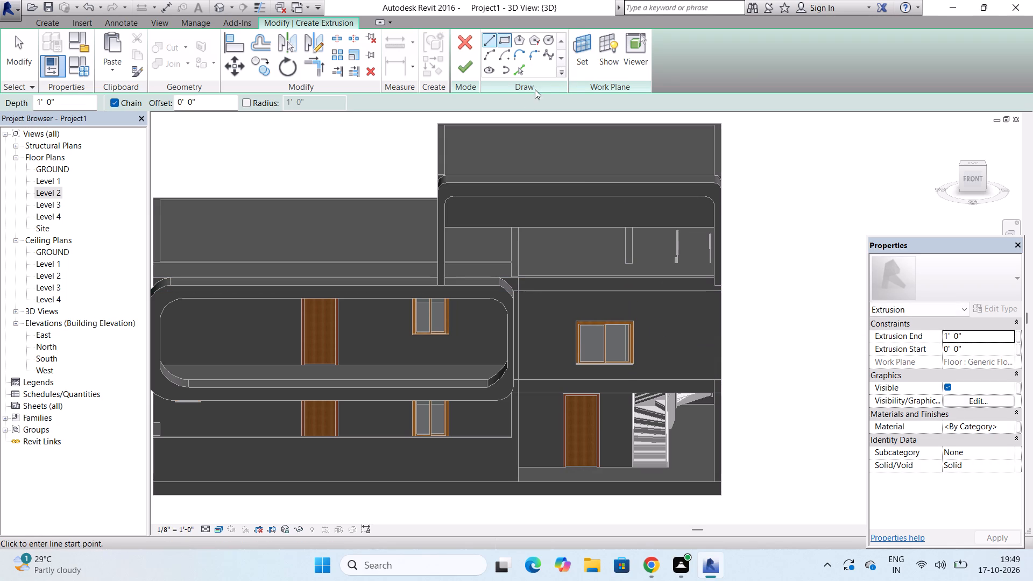
# Sketch a rectangle about 8' wide around the new window, from the upper slab's top edge down to the lower slab.
pyautogui.scroll(2, 540, 292)
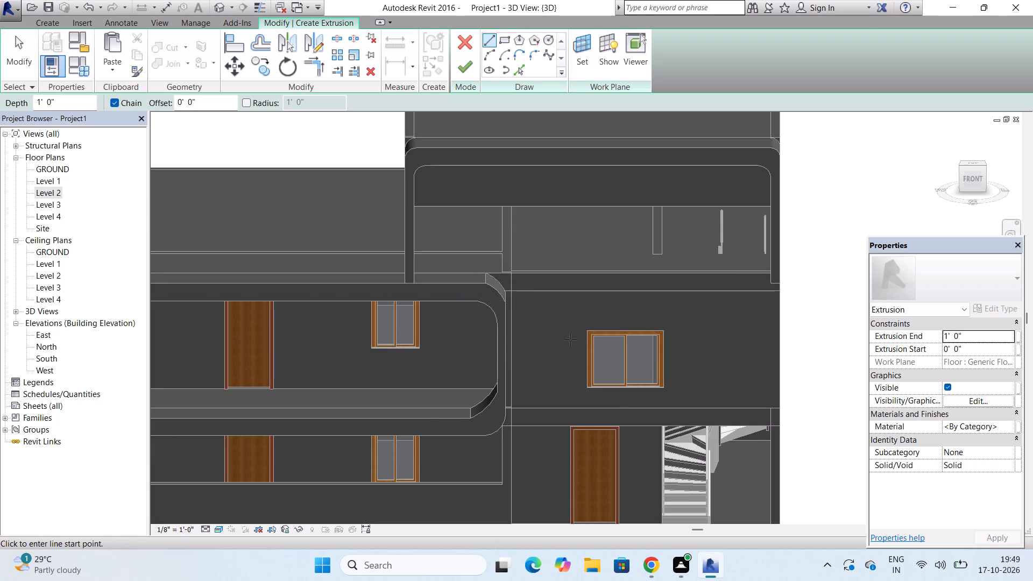
pyautogui.click(564, 278)
pyautogui.scroll(-4, 564, 278)
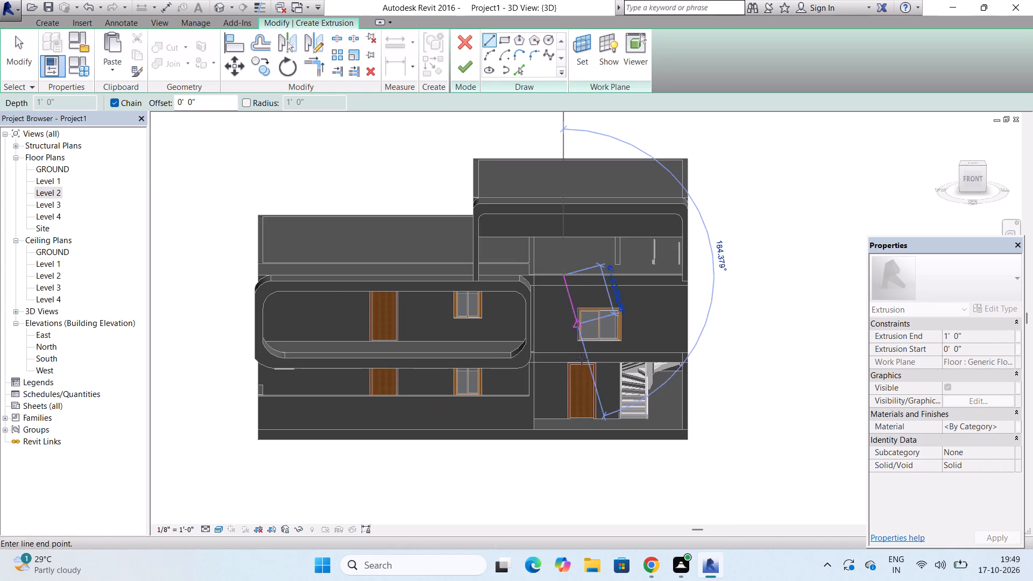
pyautogui.click(507, 42)
pyautogui.scroll(3, 564, 287)
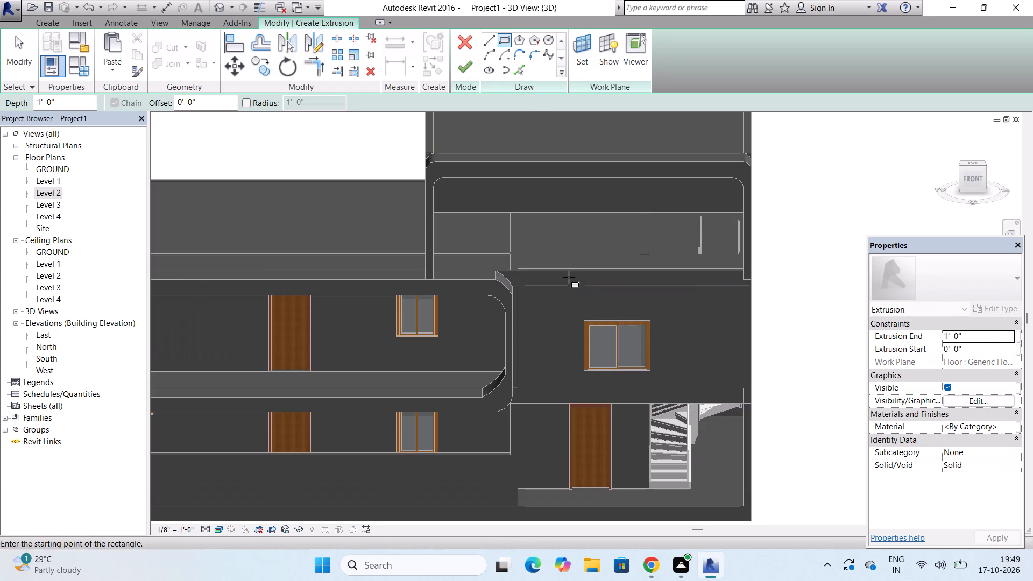
pyautogui.click(569, 275)
pyautogui.scroll(-2, 569, 275)
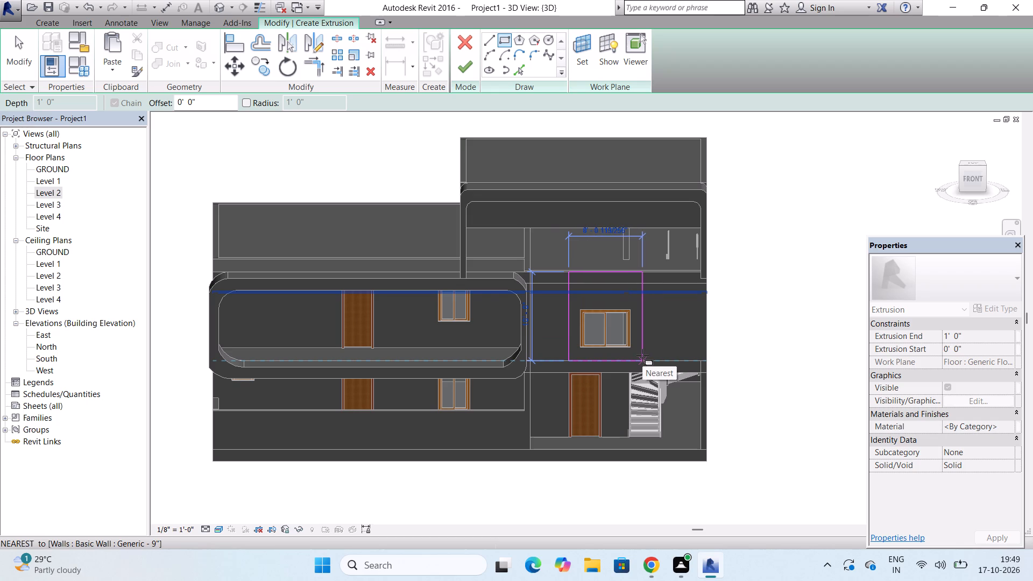
pyautogui.click(642, 355)
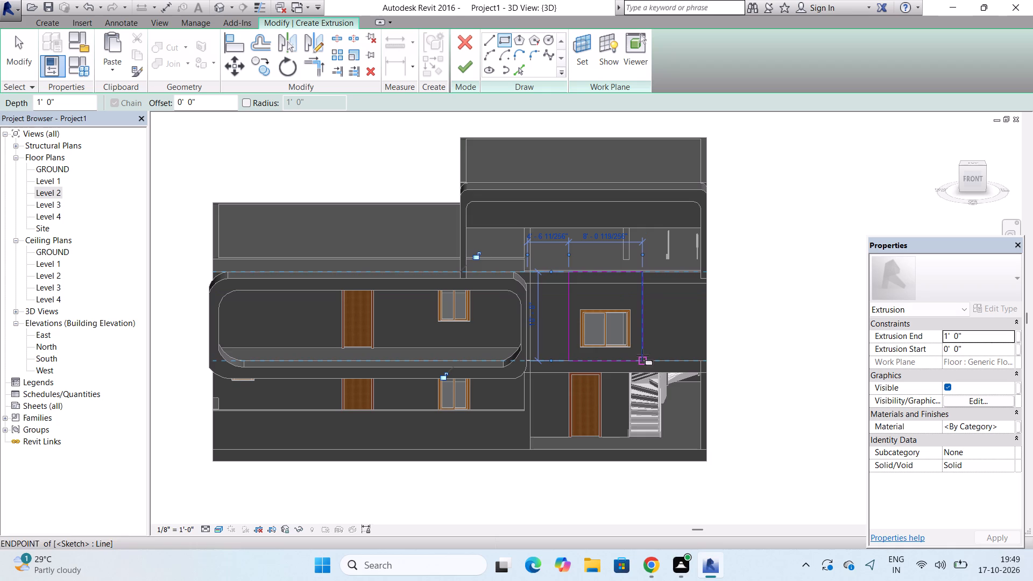
# Sketch an inner rectangle tracing the outer edge of the new window's frame.
pyautogui.click(504, 45)
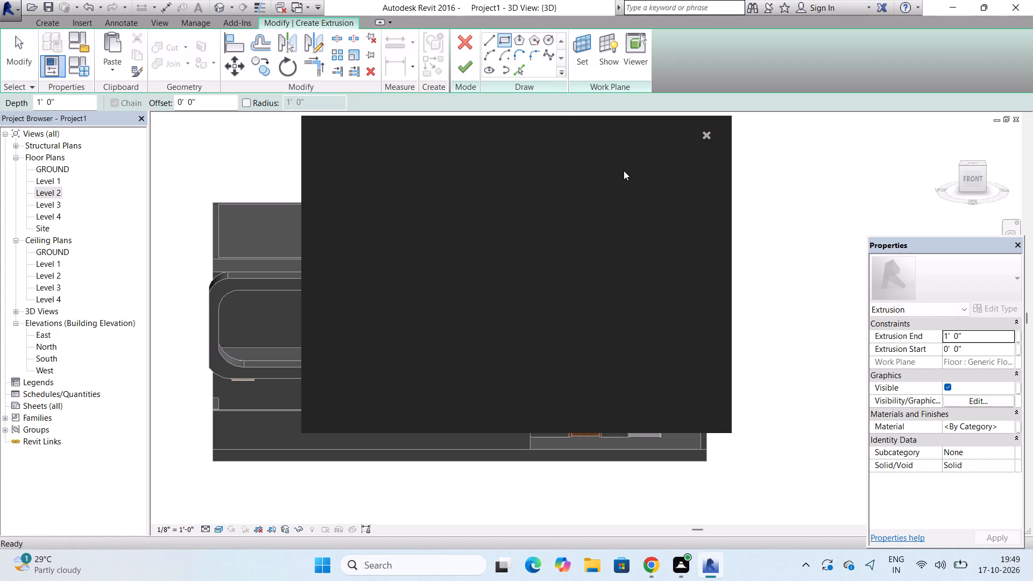
pyautogui.click(703, 133)
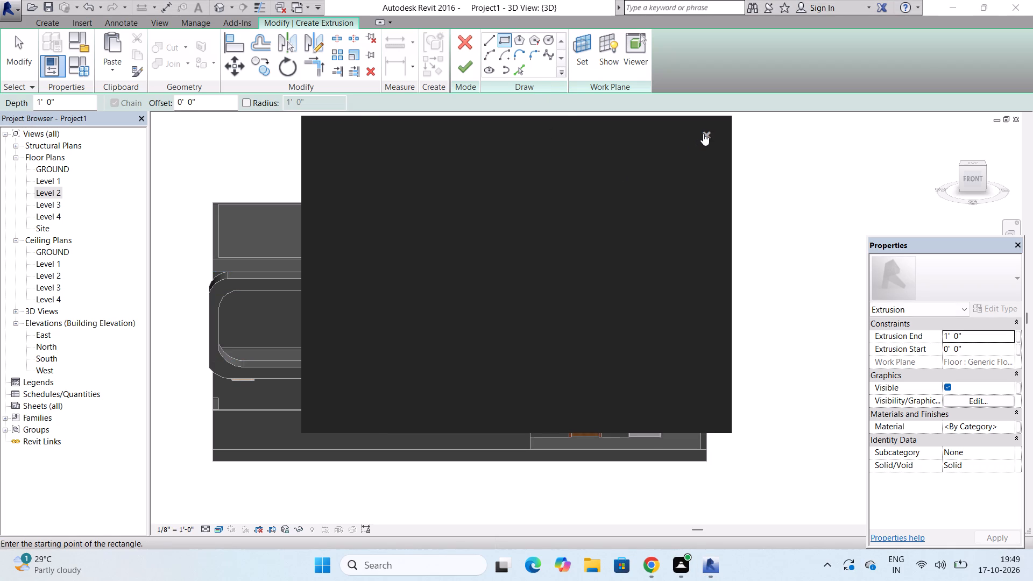
pyautogui.scroll(9, 604, 306)
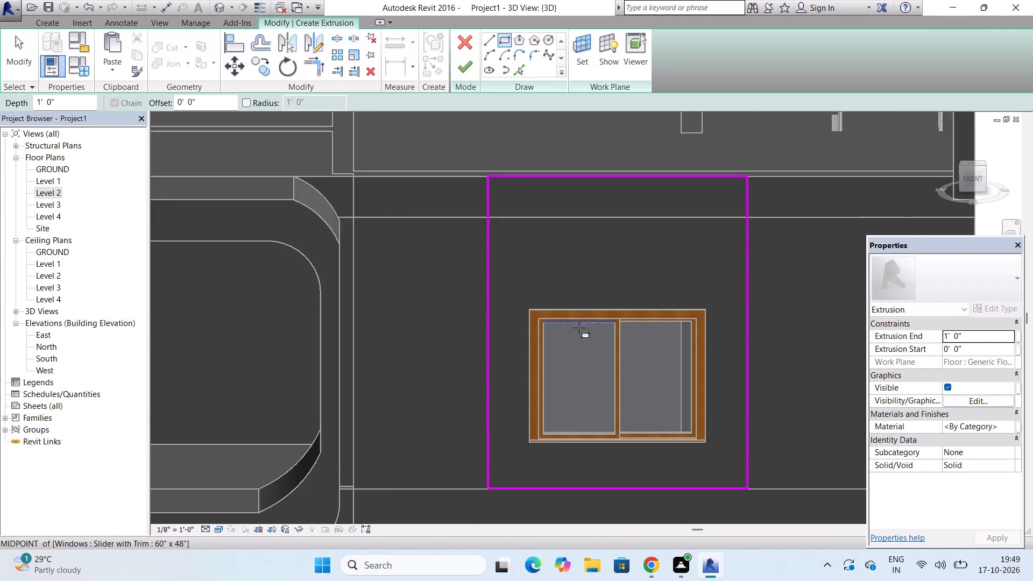
pyautogui.scroll(2, 527, 318)
pyautogui.click(528, 308)
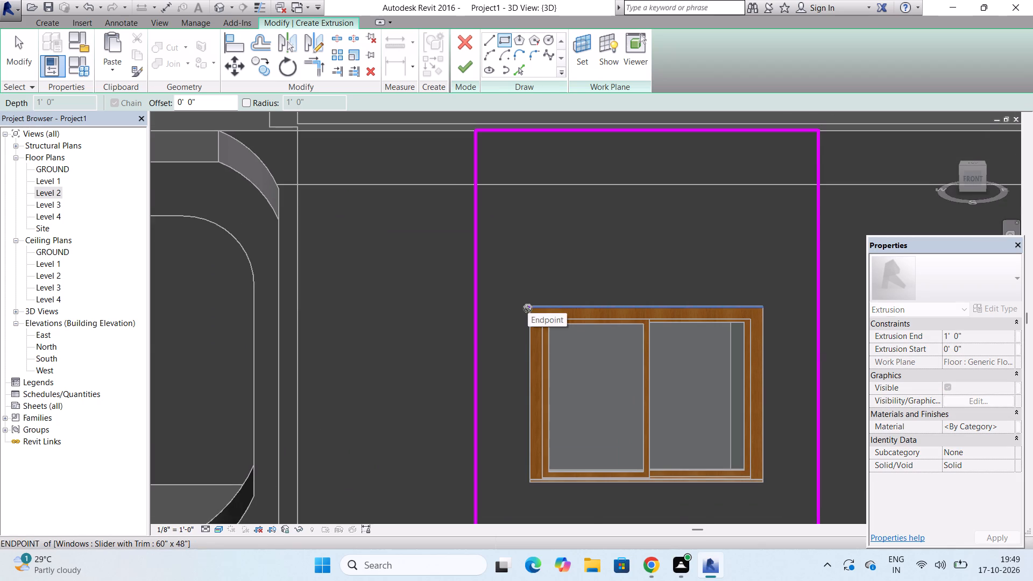
pyautogui.scroll(-4, 528, 308)
pyautogui.scroll(5, 673, 409)
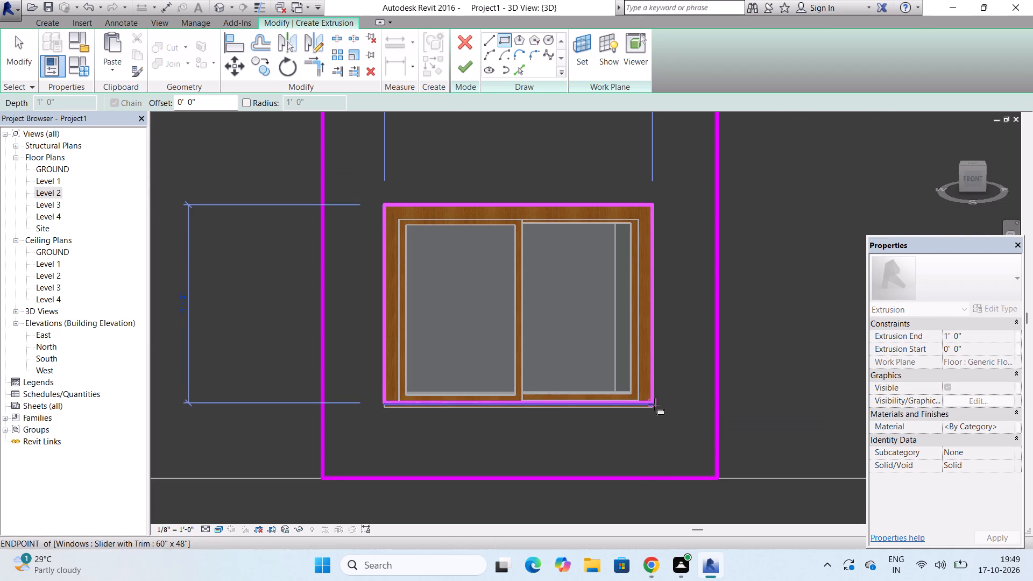
pyautogui.click(653, 406)
pyautogui.scroll(-8, 631, 405)
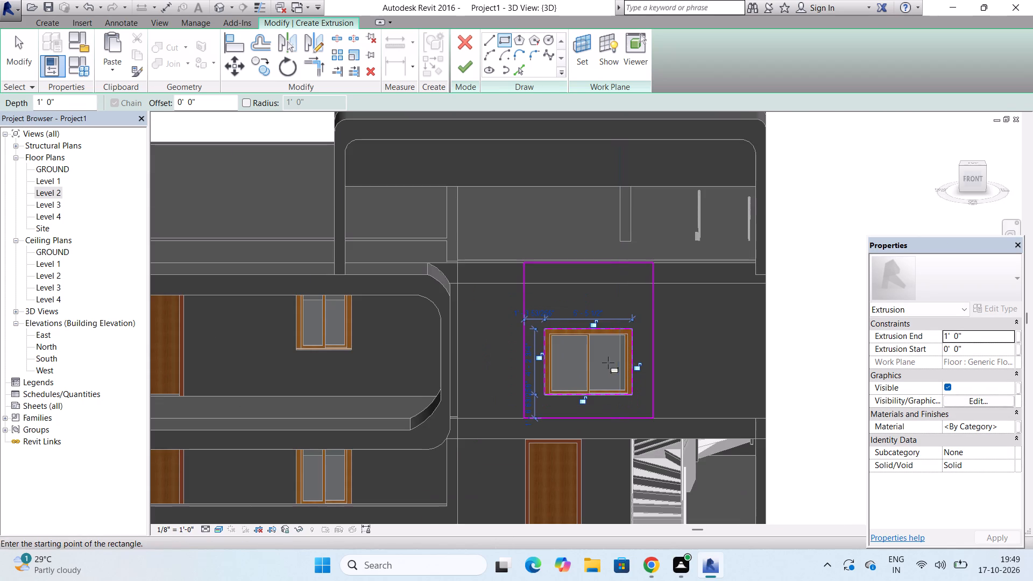
pyautogui.press('Escape')
pyautogui.press('Escape')
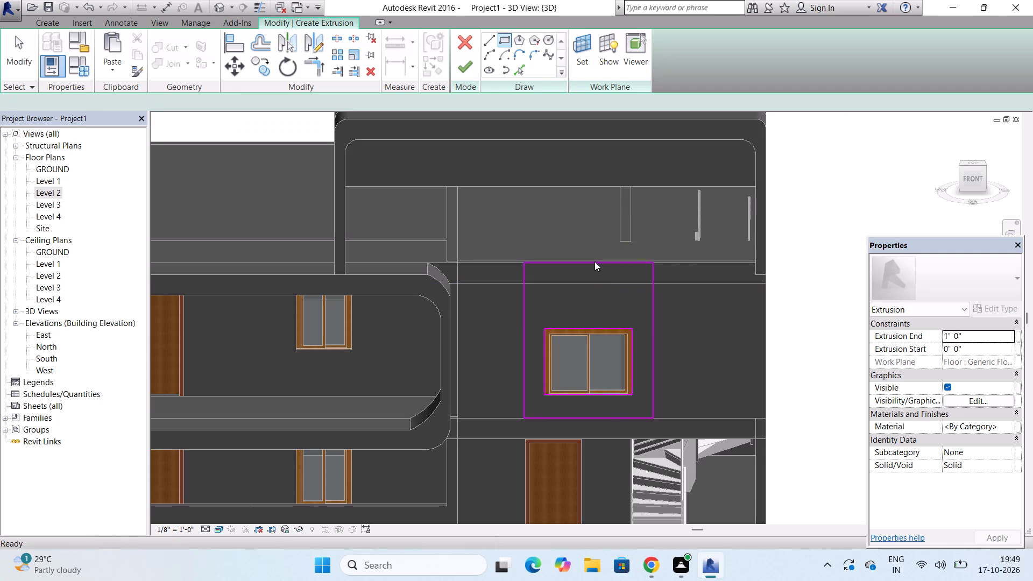
# Replace the outer rectangle's top edge with a semicircular arc of about 4' radius spanning the two side lines.
pyautogui.click(592, 261)
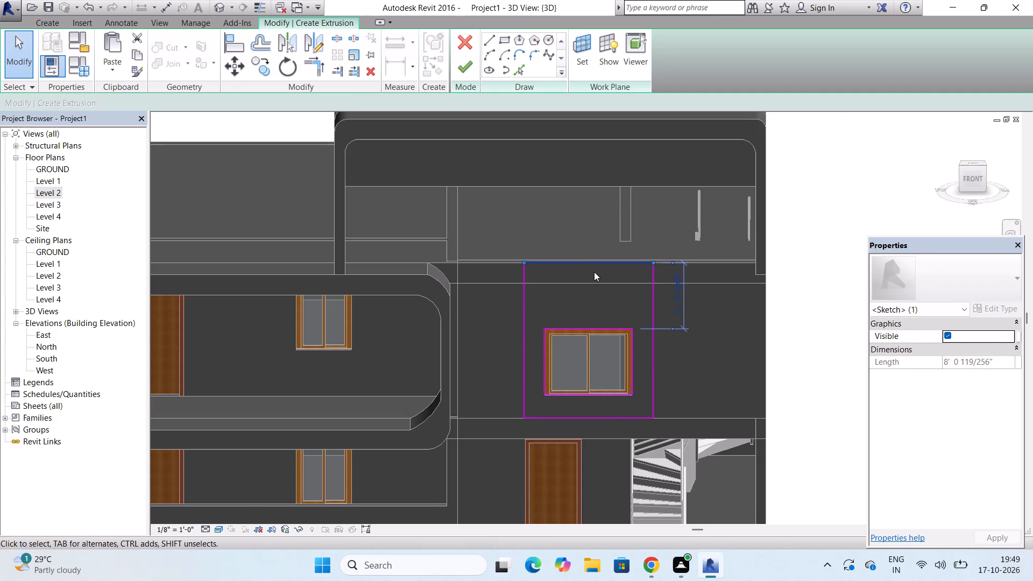
pyautogui.press('Delete')
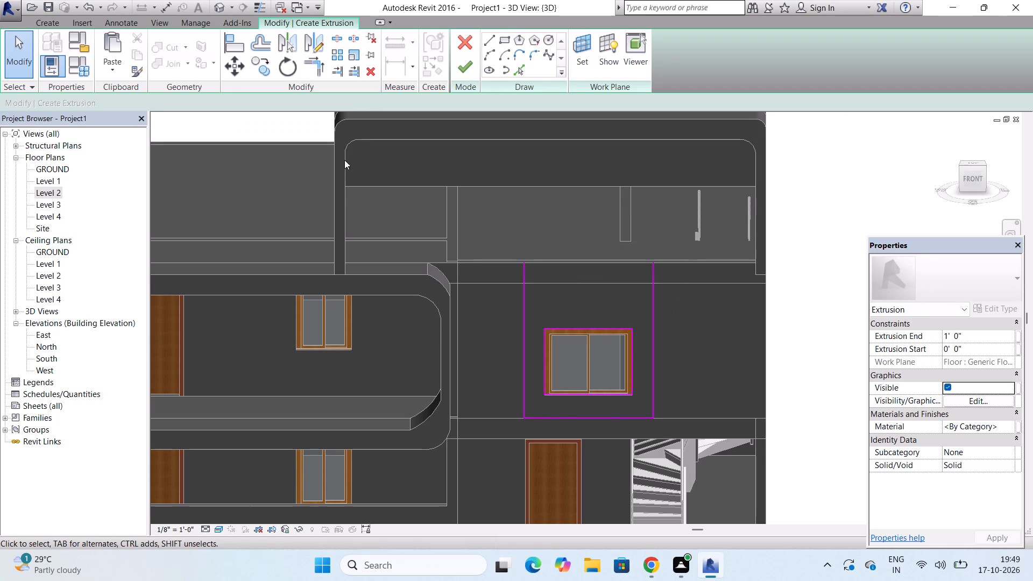
pyautogui.click(489, 51)
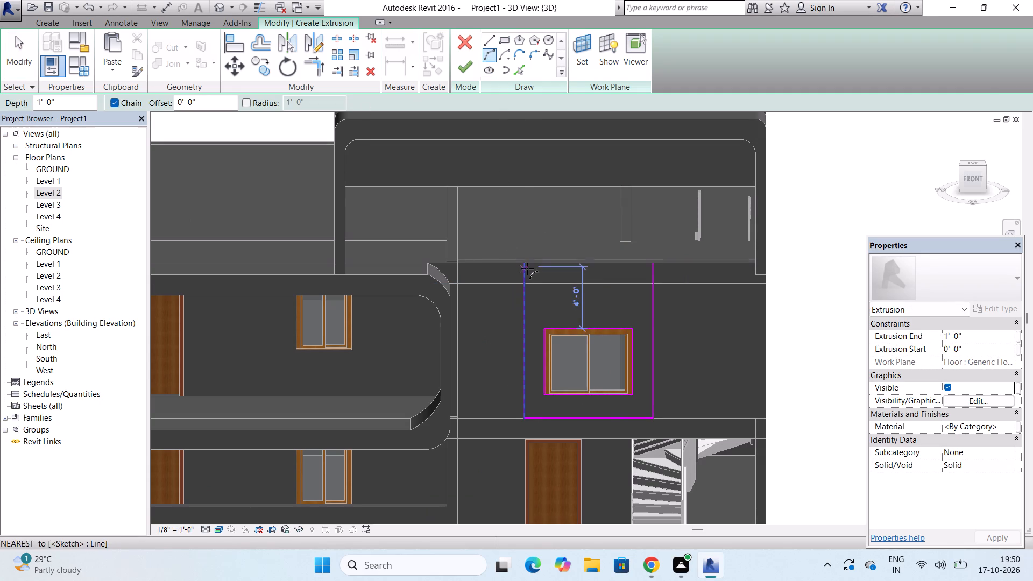
pyautogui.click(527, 267)
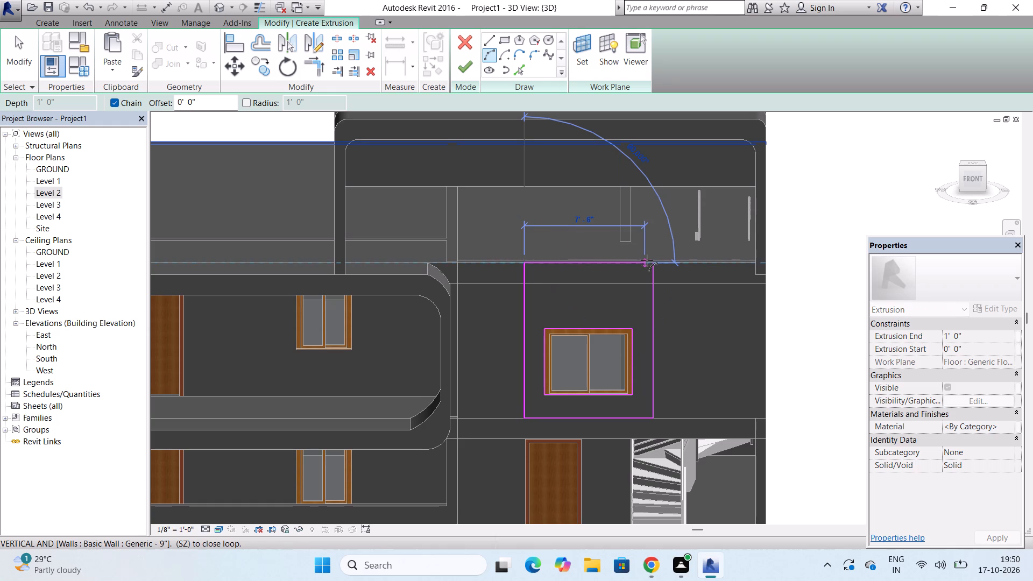
pyautogui.click(652, 261)
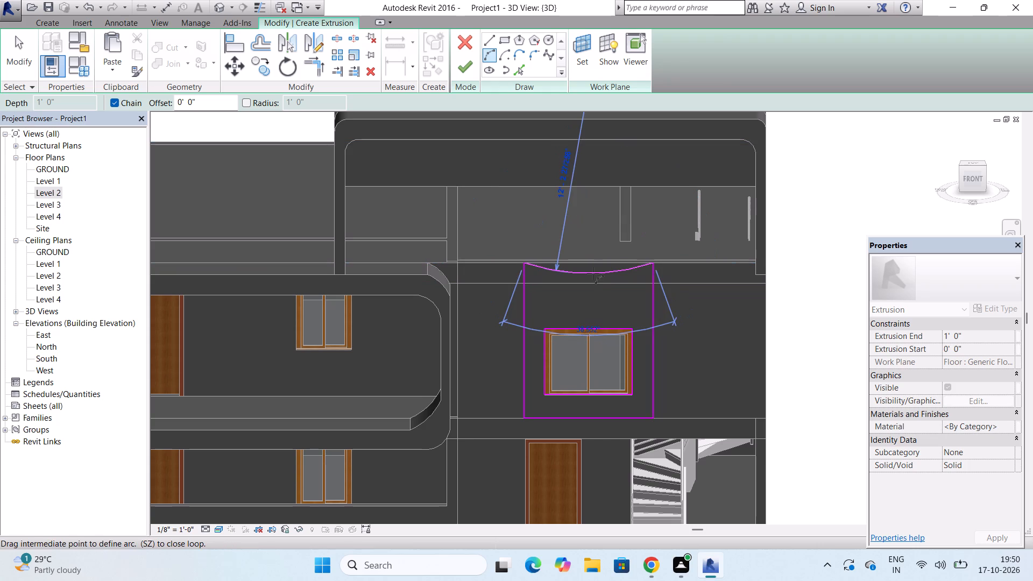
pyautogui.click(593, 266)
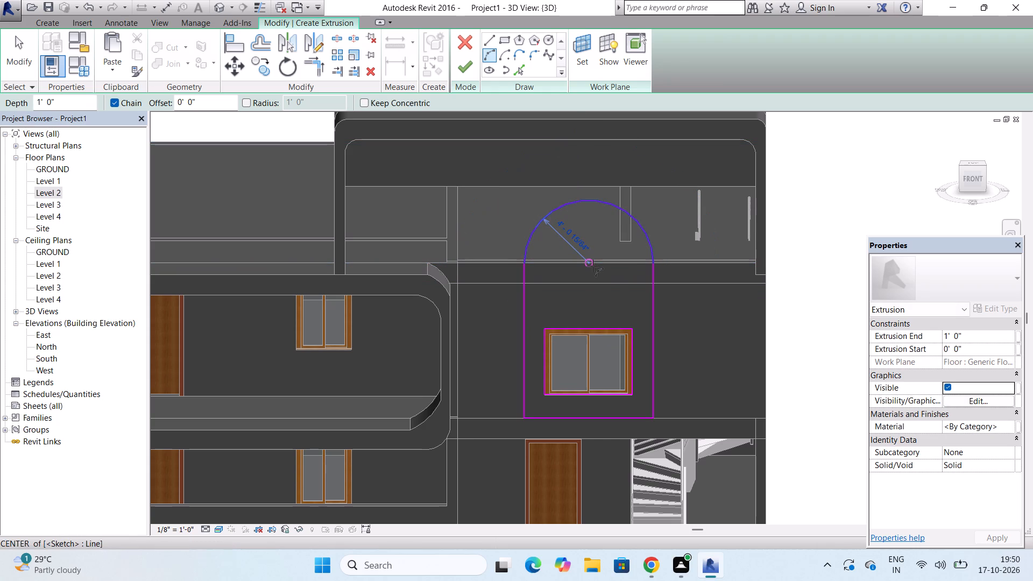
pyautogui.press('Escape')
pyautogui.press('Escape')
pyautogui.press('Escape')
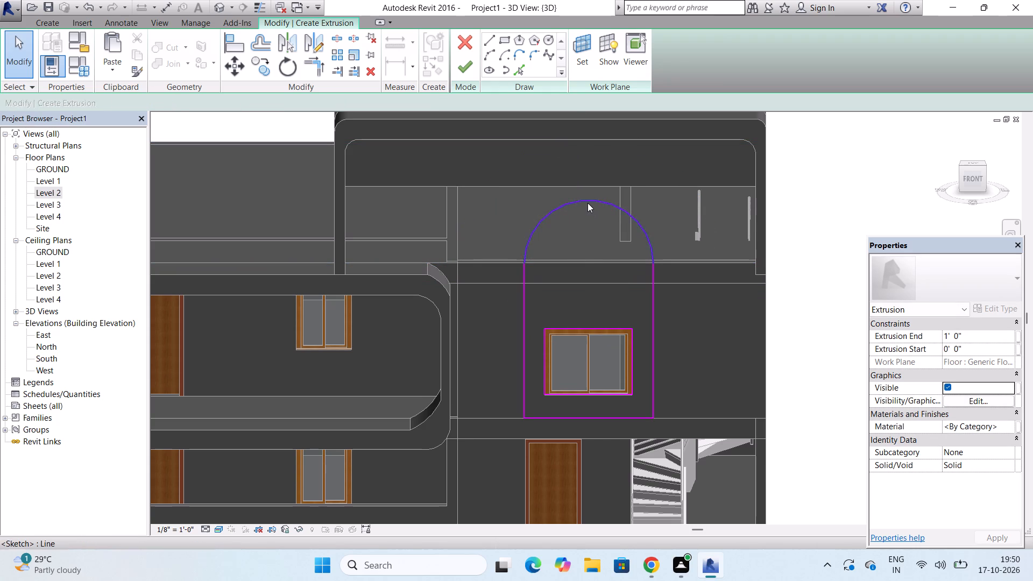
# Lower the arch until its crown sits just above the upper slab's top edge, and finish the extrusion sketch.
pyautogui.click(588, 203)
pyautogui.moveTo(588, 199); pyautogui.dragTo(588, 211)
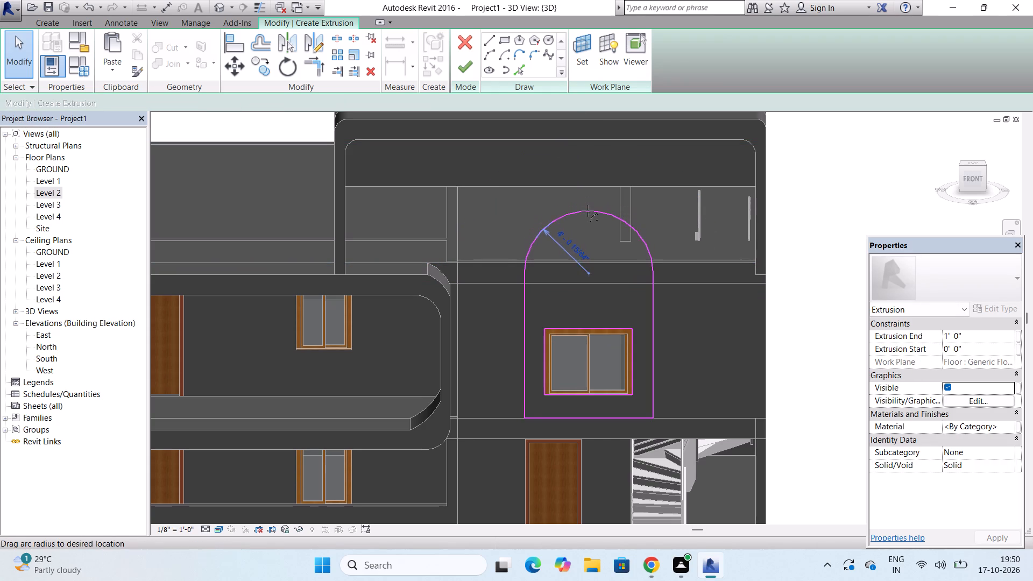
pyautogui.moveTo(588, 211); pyautogui.dragTo(589, 241)
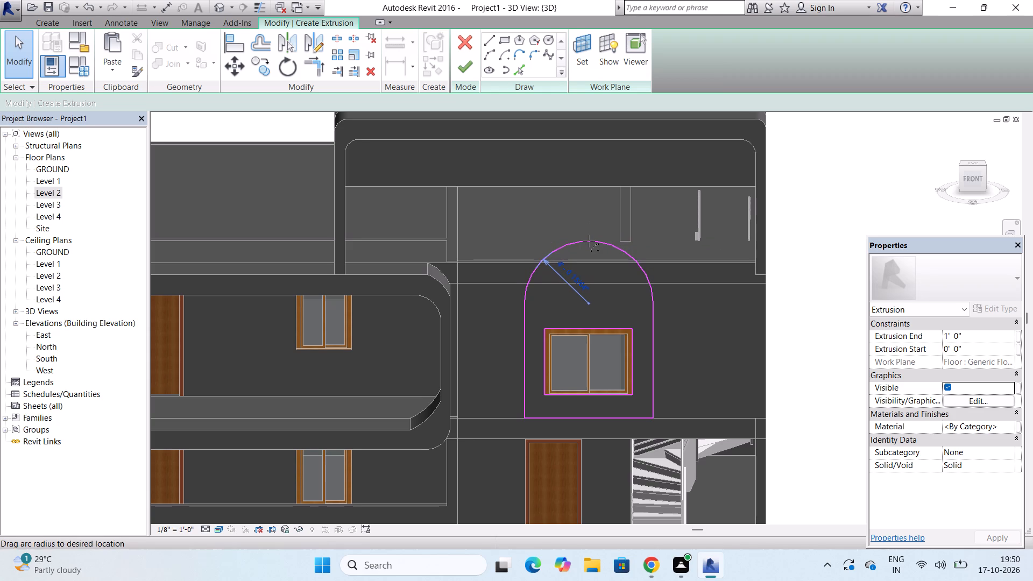
pyautogui.moveTo(589, 241); pyautogui.dragTo(588, 248)
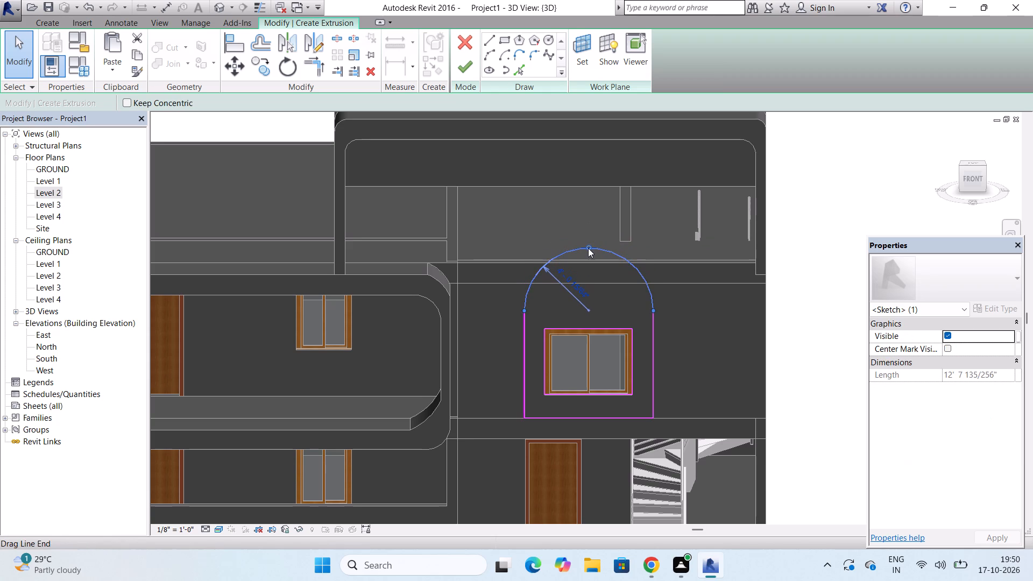
pyautogui.press('Escape')
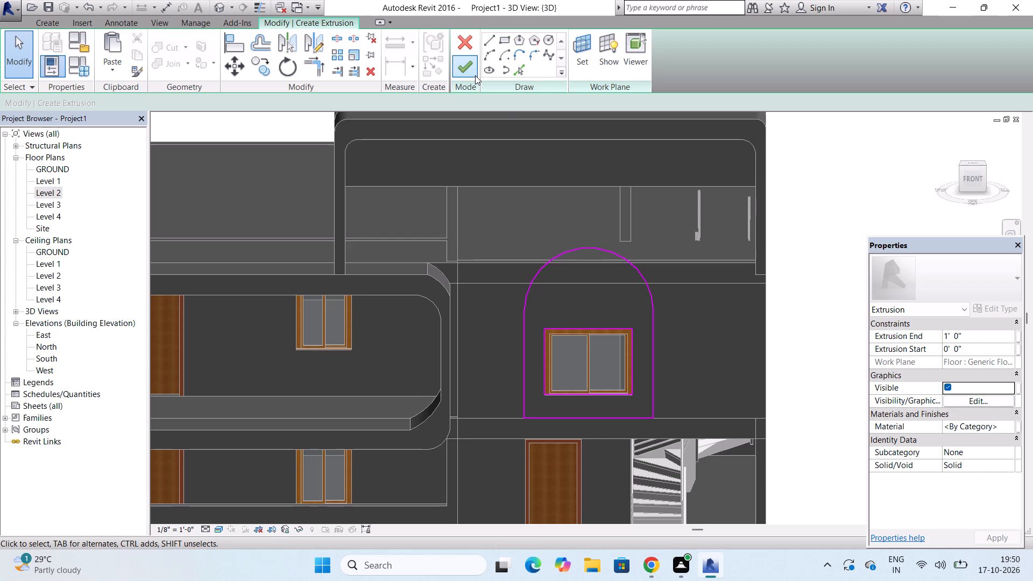
pyautogui.click(465, 67)
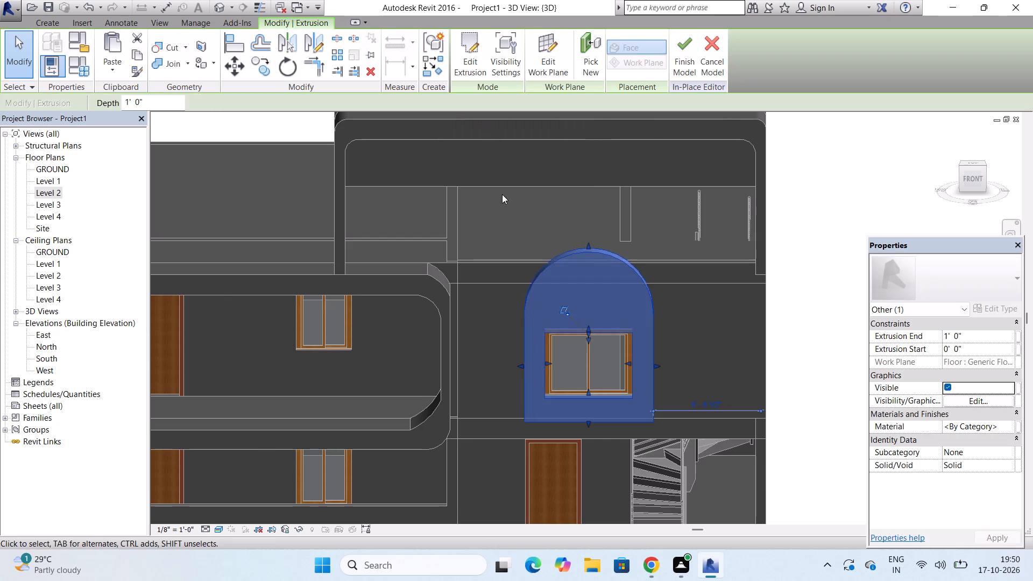
# Pull the arched surround's front face outward to a depth of about 2' 4" and finish the in-place model.
pyautogui.scroll(-8, 503, 197)
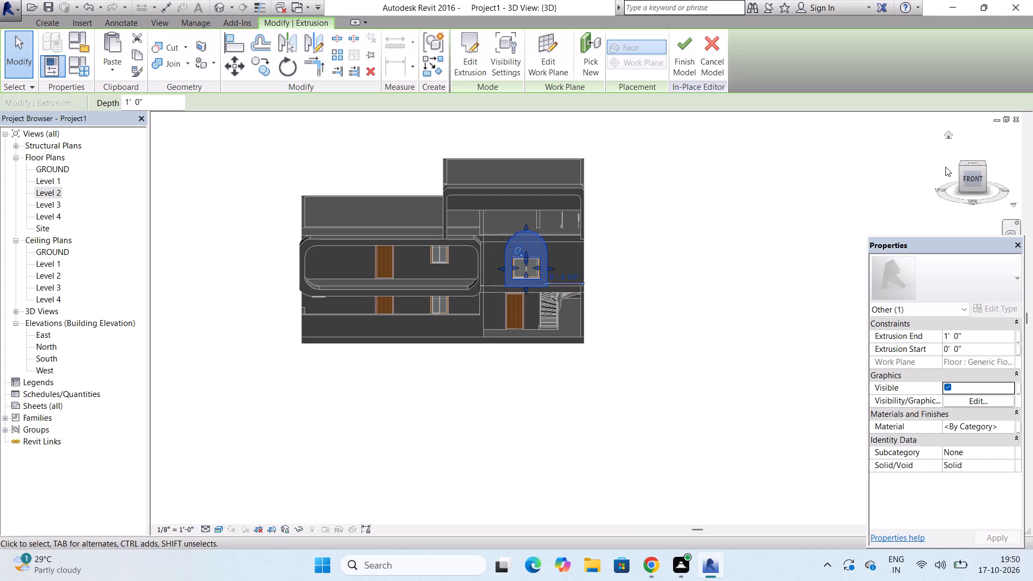
pyautogui.moveTo(964, 166); pyautogui.dragTo(940, 167)
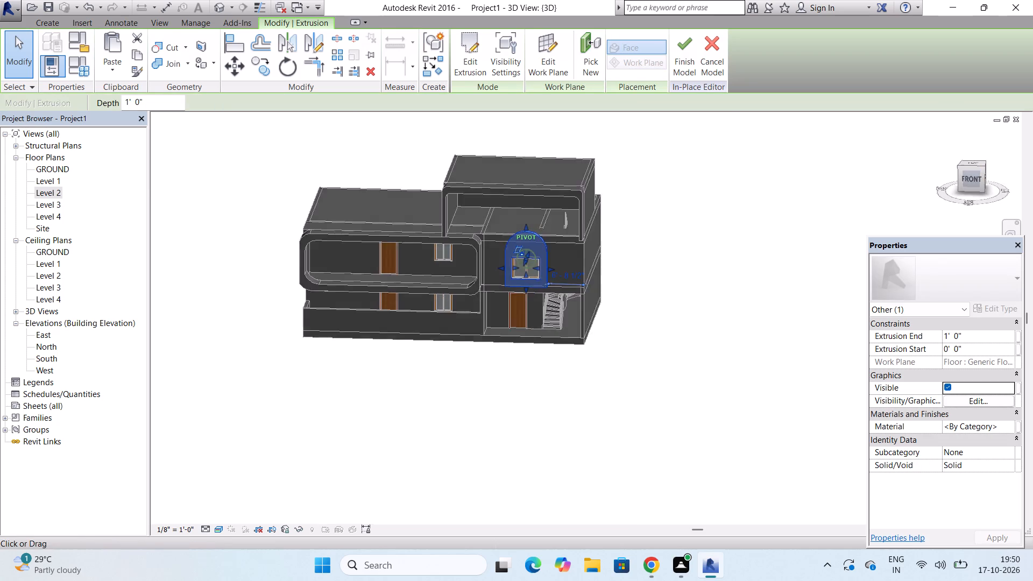
pyautogui.moveTo(940, 167); pyautogui.dragTo(831, 171)
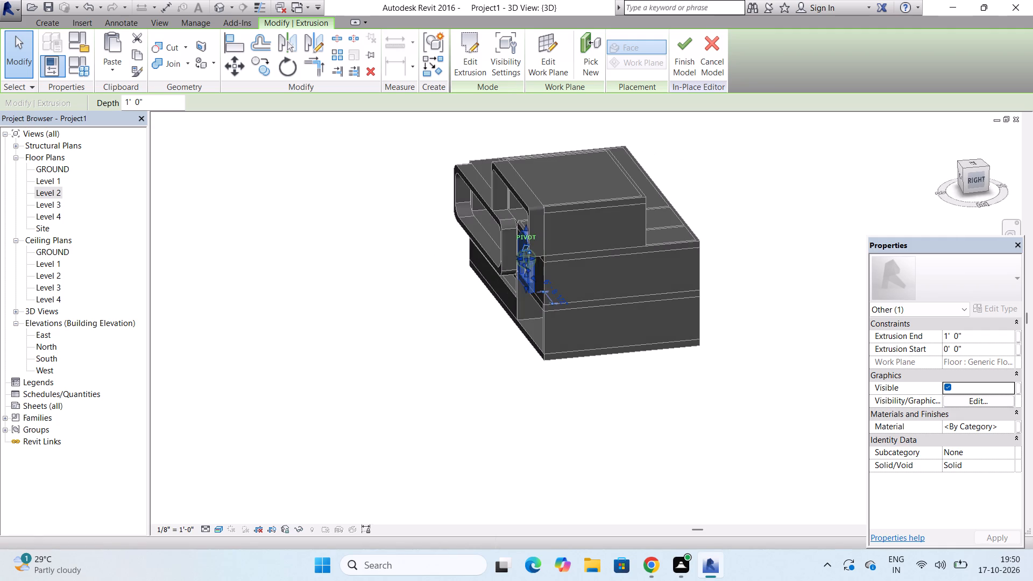
pyautogui.moveTo(831, 171); pyautogui.dragTo(809, 171)
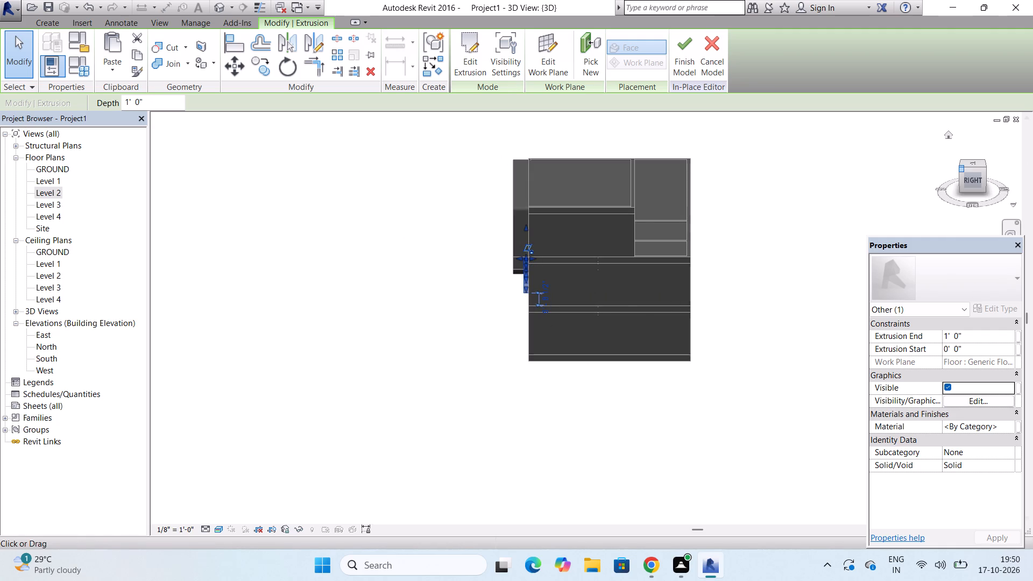
pyautogui.moveTo(961, 167); pyautogui.dragTo(1000, 165)
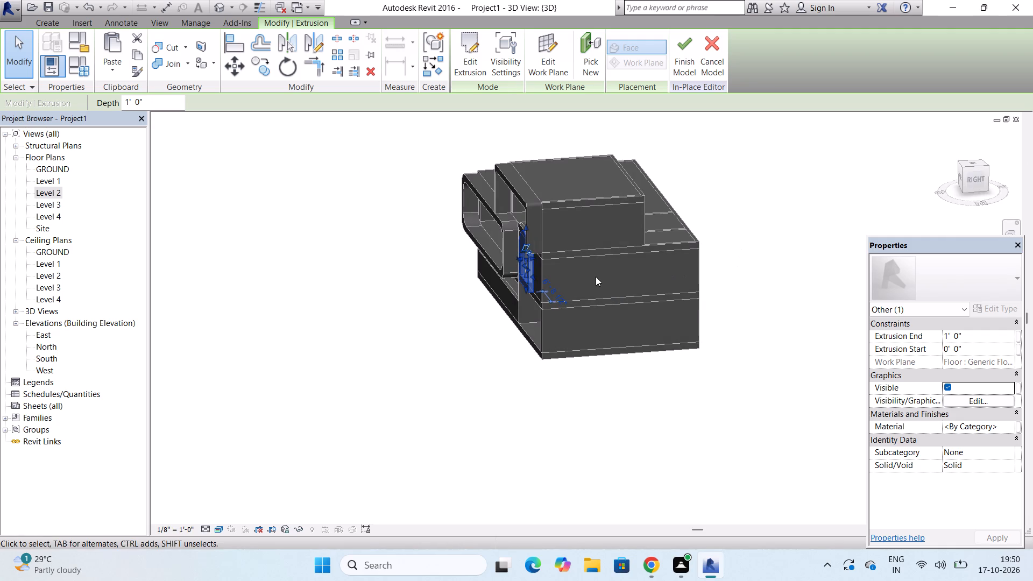
pyautogui.scroll(7, 522, 263)
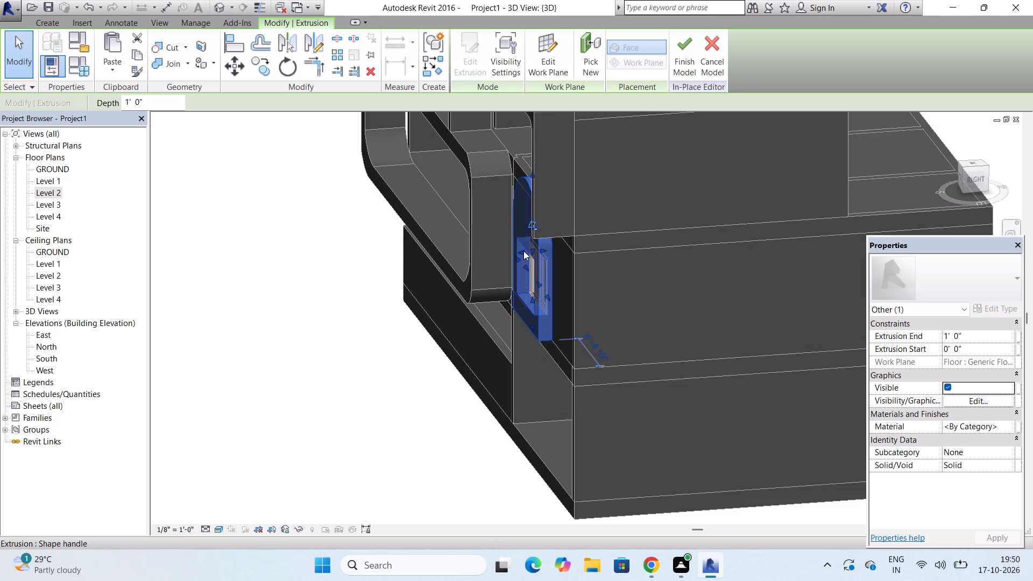
pyautogui.moveTo(520, 251); pyautogui.dragTo(508, 253)
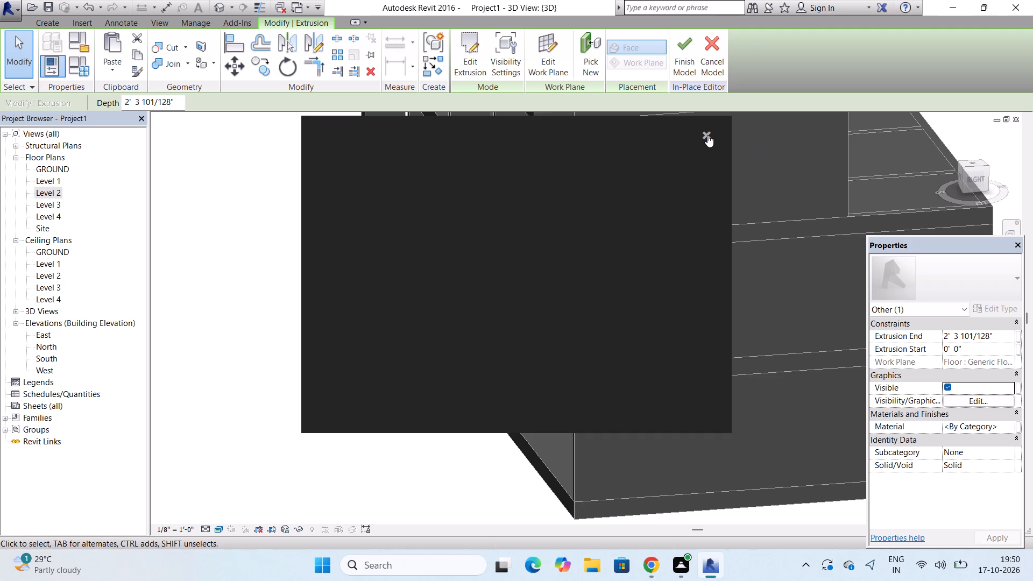
pyautogui.click(707, 135)
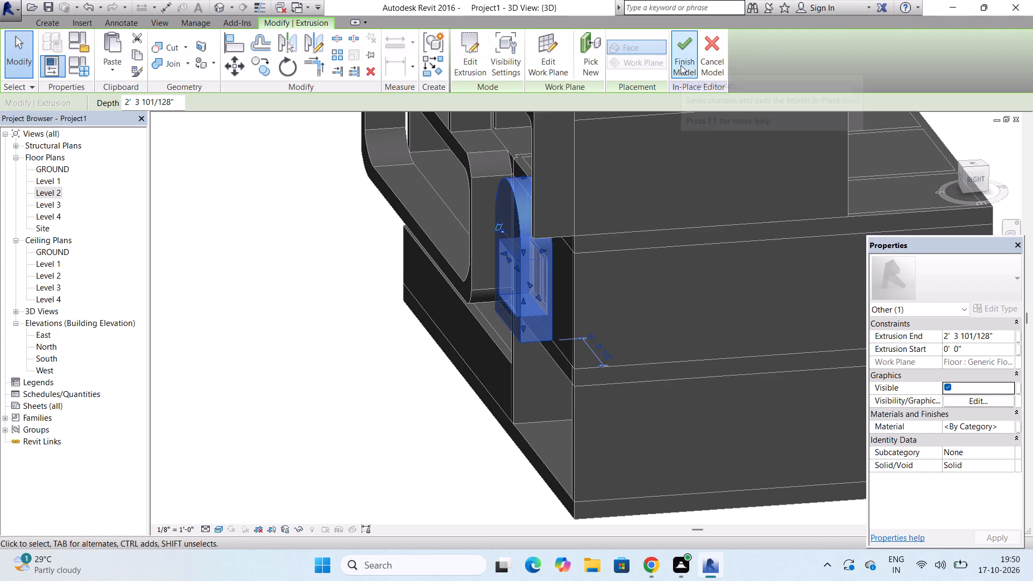
pyautogui.click(681, 65)
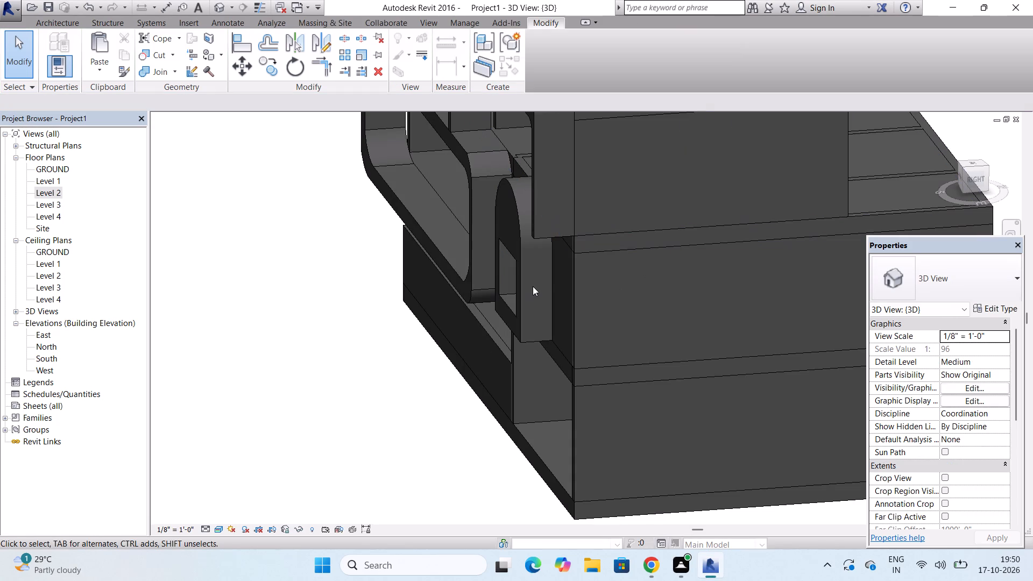
# Create another in-place model in the Walls category, keeping the suggested name, with the house seen from the front.
pyautogui.scroll(-4, 533, 286)
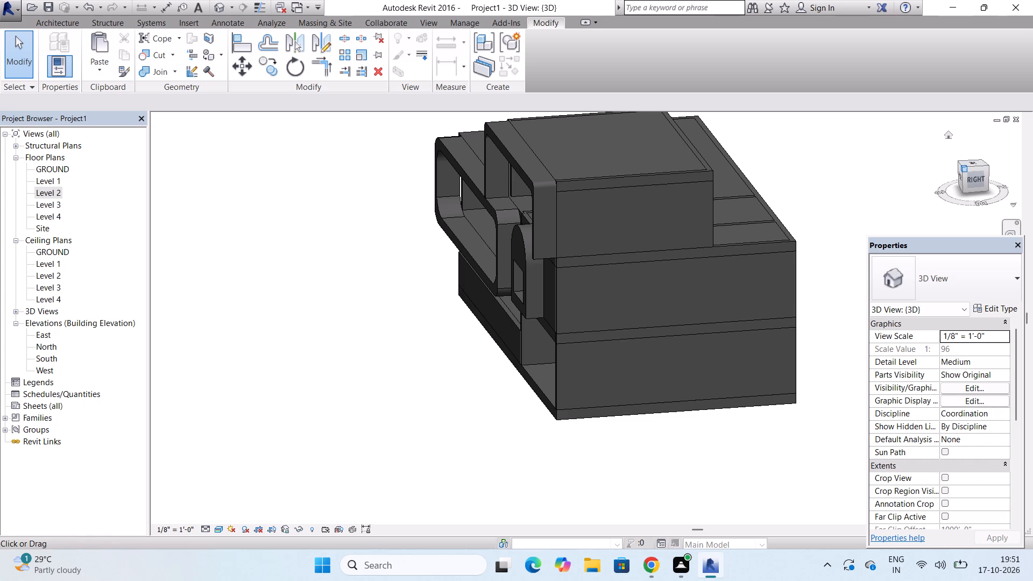
pyautogui.moveTo(966, 168); pyautogui.dragTo(158, 184)
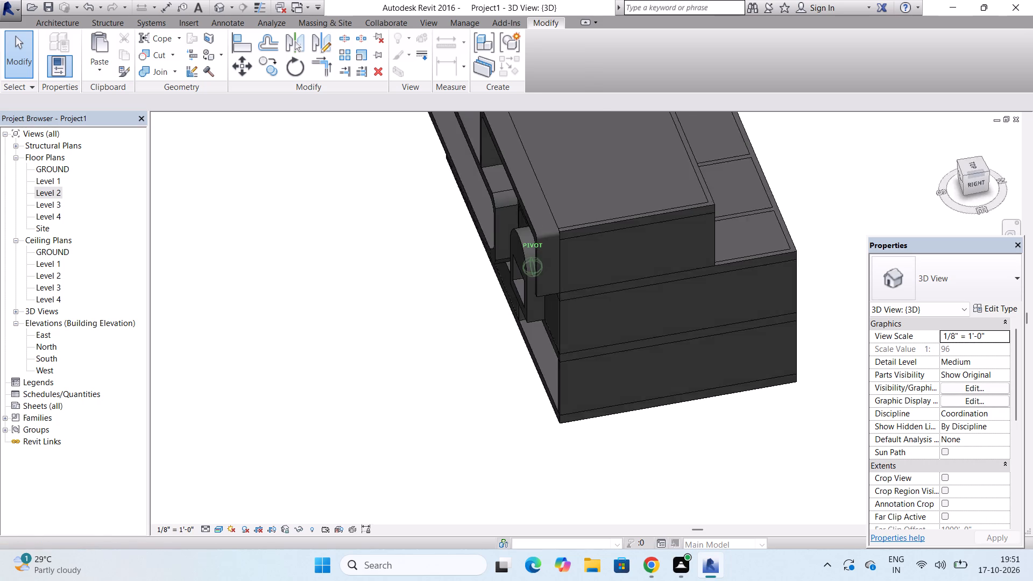
pyautogui.moveTo(158, 184); pyautogui.dragTo(299, 148)
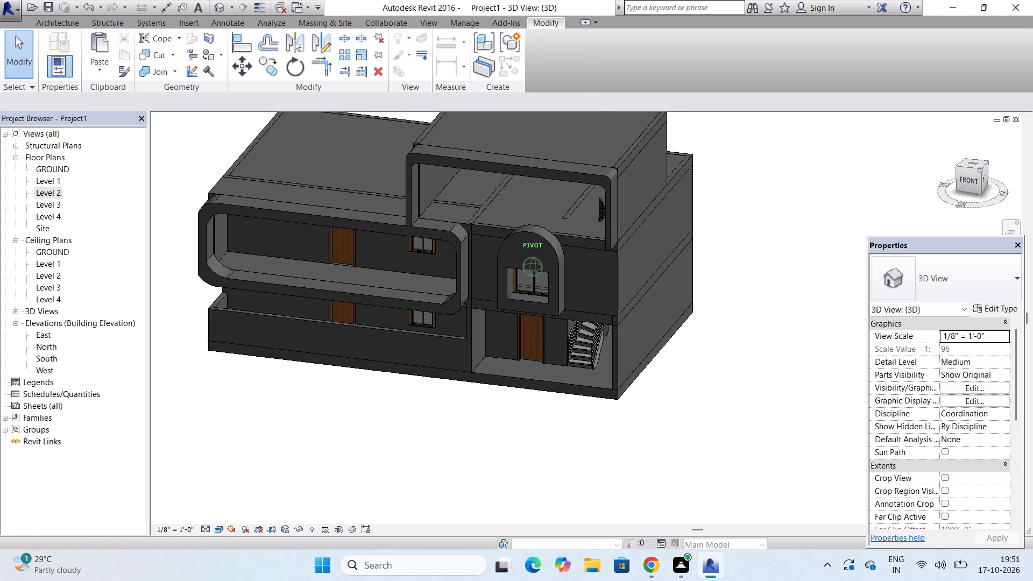
pyautogui.moveTo(299, 148); pyautogui.dragTo(384, 520)
pyautogui.scroll(-3, 624, 218)
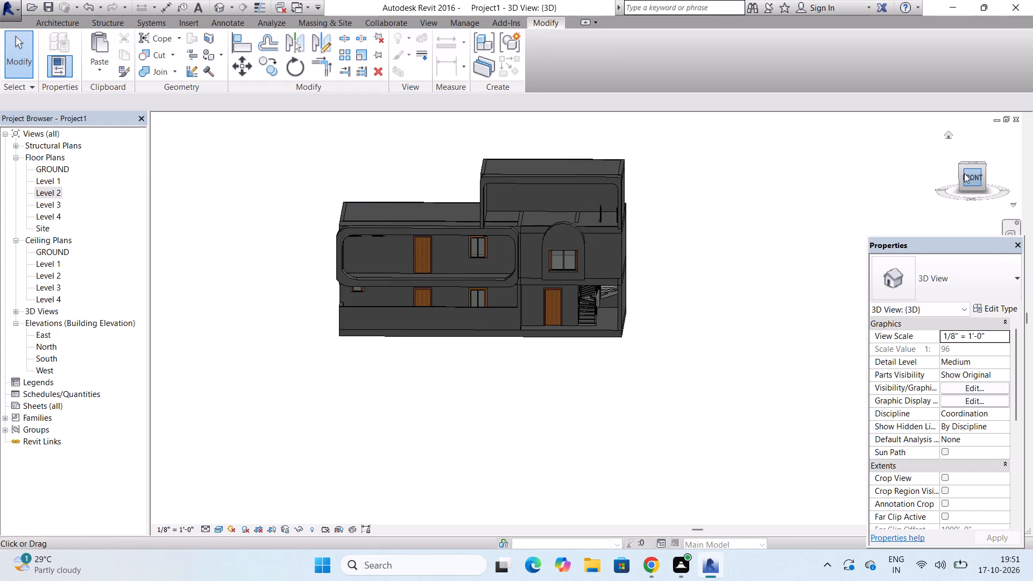
pyautogui.moveTo(964, 168); pyautogui.dragTo(959, 168)
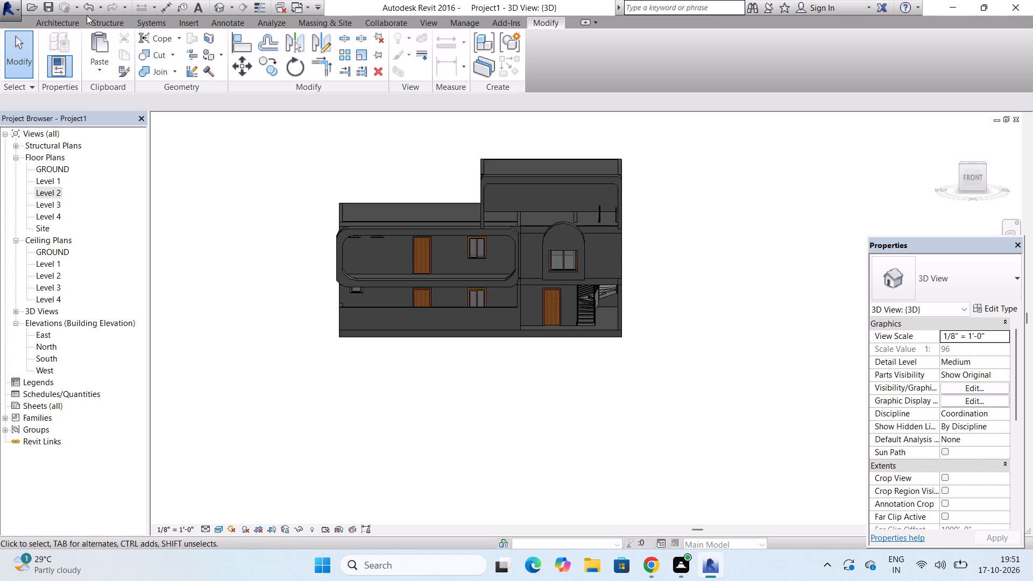
pyautogui.click(68, 24)
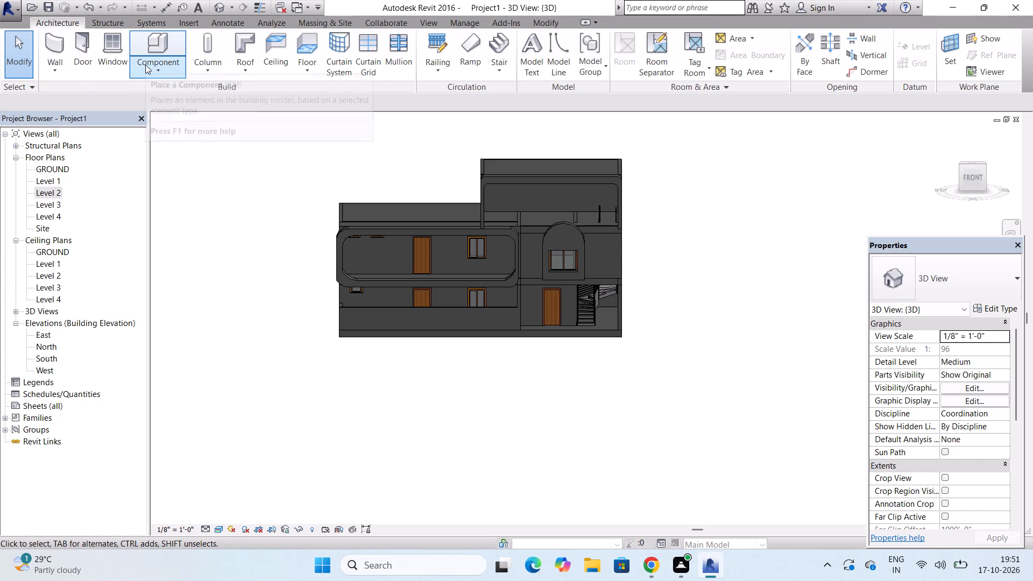
pyautogui.click(145, 65)
pyautogui.click(162, 115)
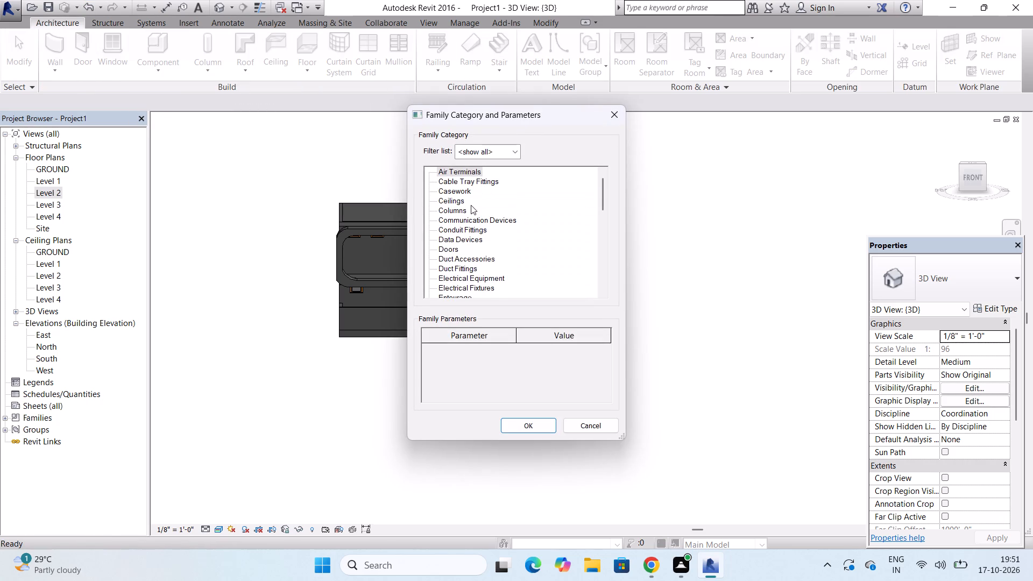
pyautogui.scroll(-20, 471, 206)
pyautogui.scroll(-18, 471, 206)
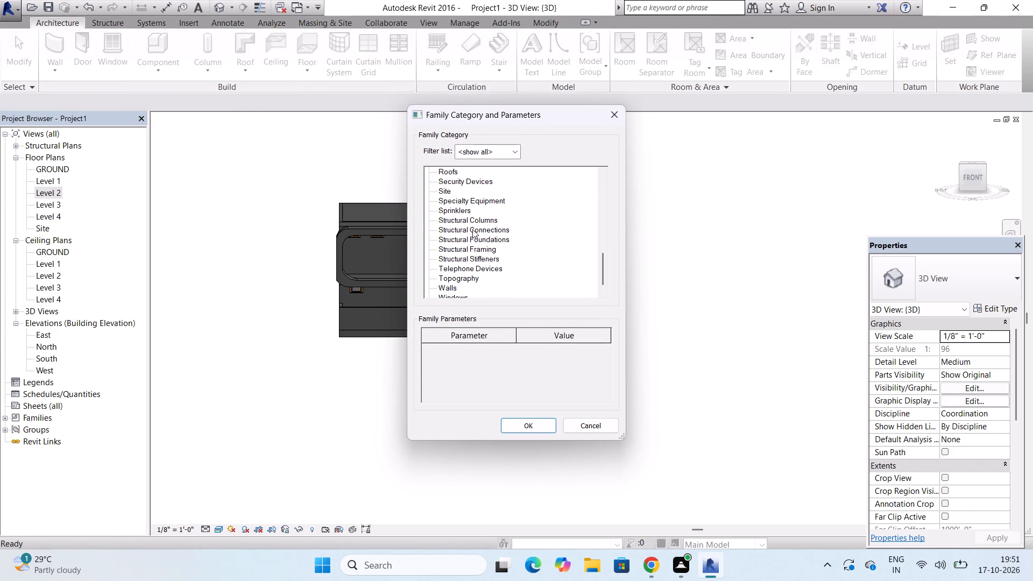
pyautogui.click(444, 274)
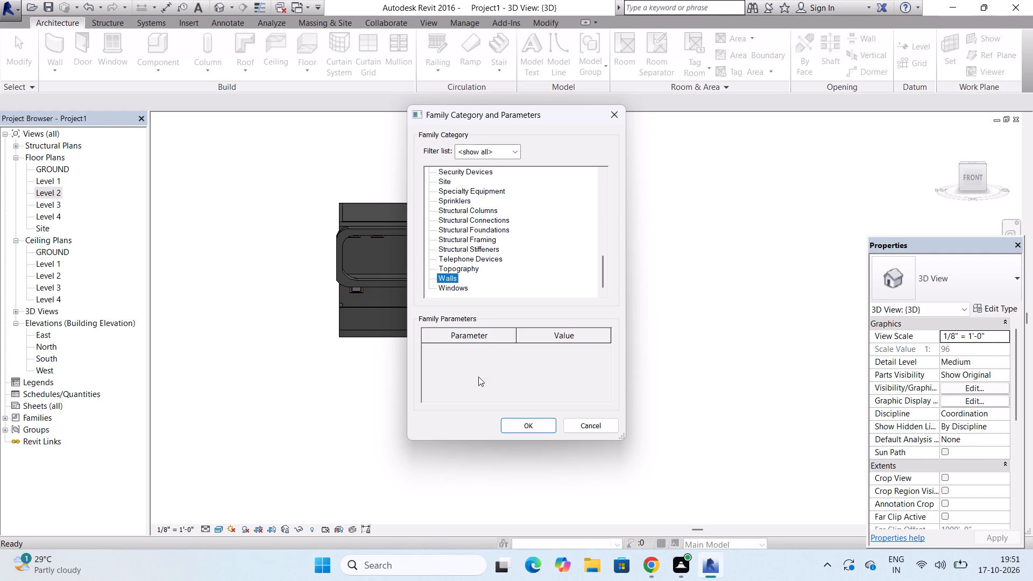
pyautogui.click(507, 423)
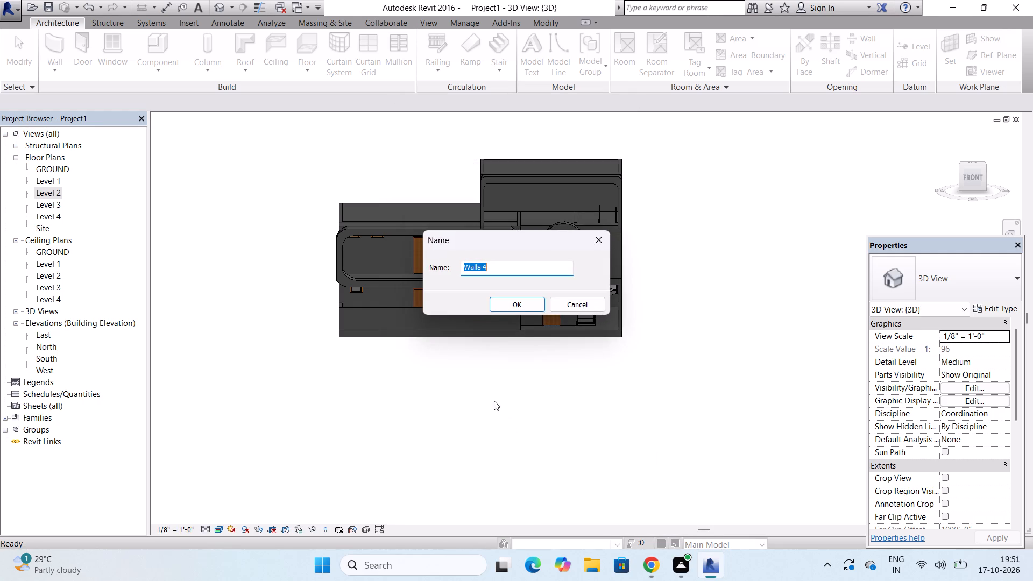
pyautogui.click(529, 303)
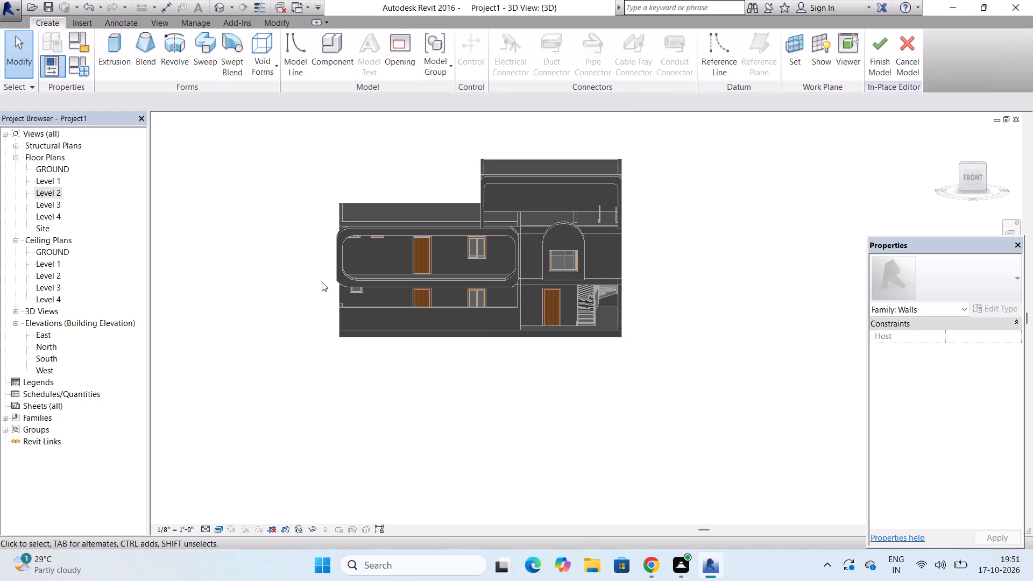
# Start a solid extrusion and set its work plane by picking the front face of the lower base wall.
pyautogui.click(102, 46)
pyautogui.scroll(2, 357, 336)
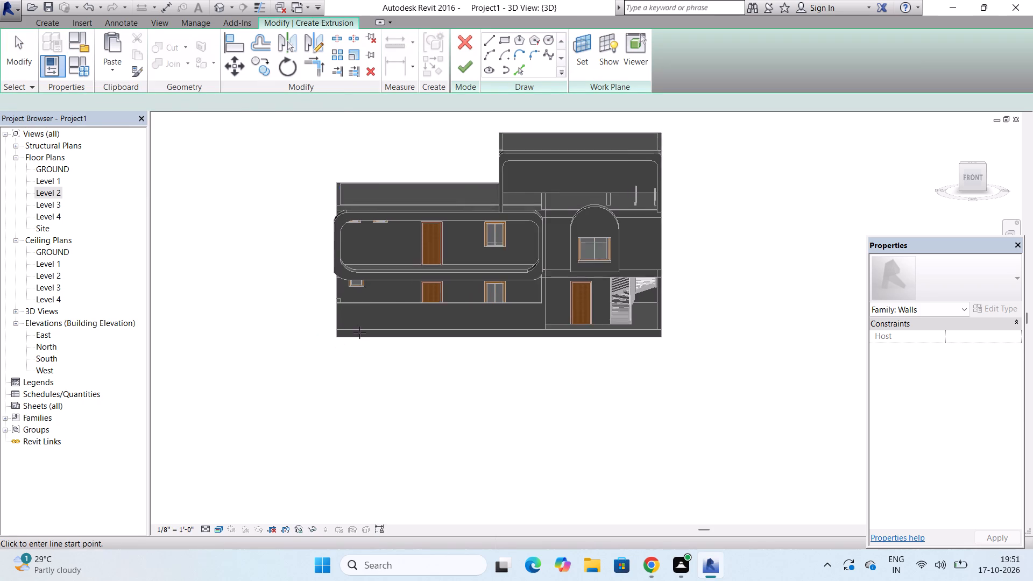
pyautogui.scroll(8, 359, 332)
pyautogui.scroll(4, 298, 250)
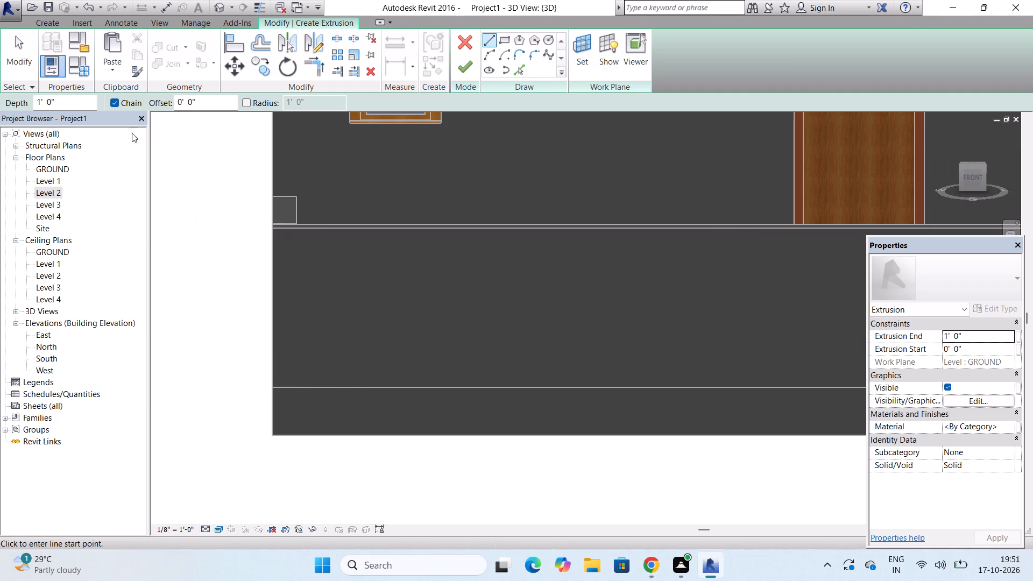
pyautogui.click(574, 58)
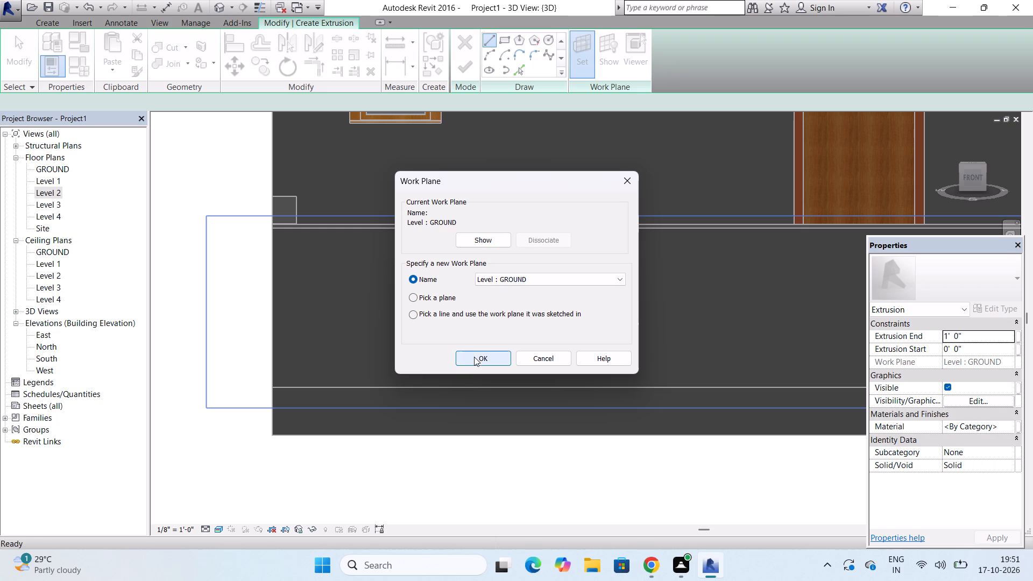
pyautogui.click(412, 295)
pyautogui.click(479, 355)
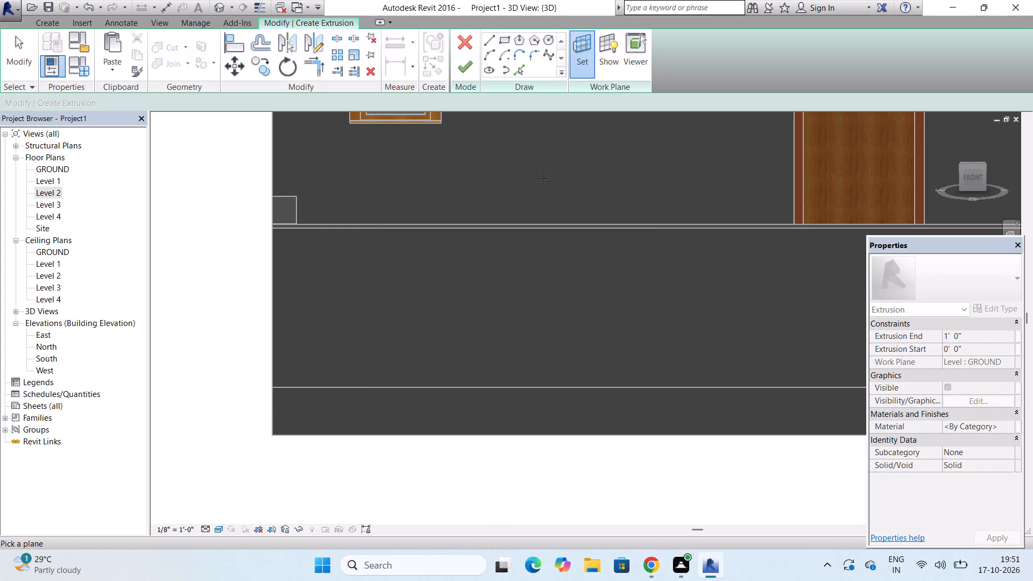
pyautogui.scroll(-3, 387, 279)
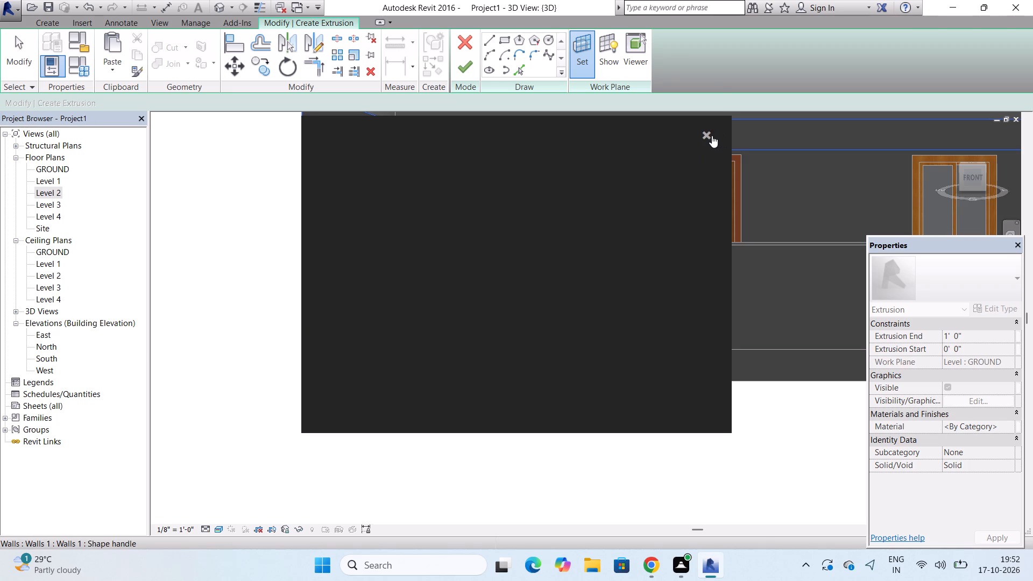
pyautogui.click(711, 136)
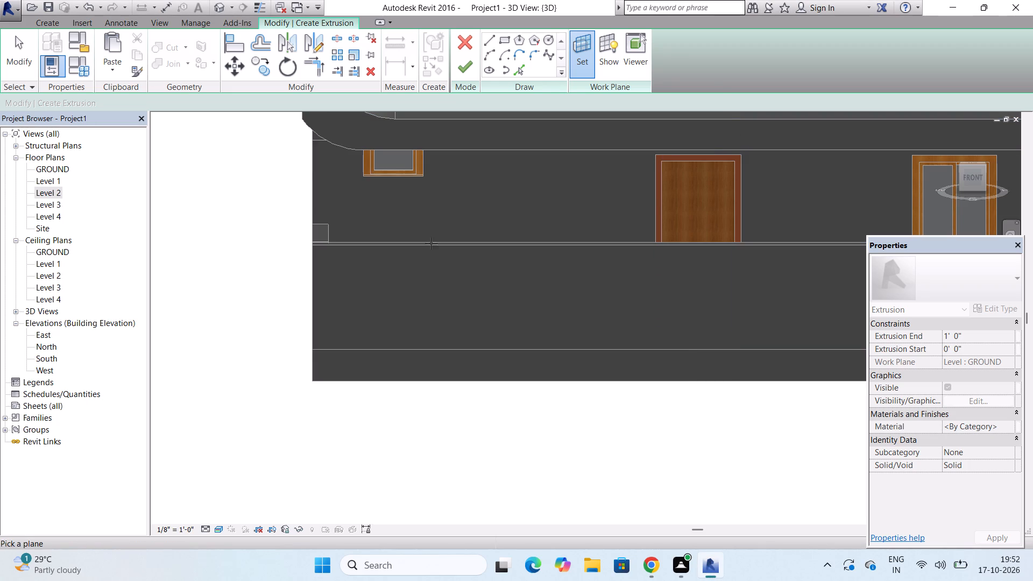
pyautogui.scroll(-3, 324, 300)
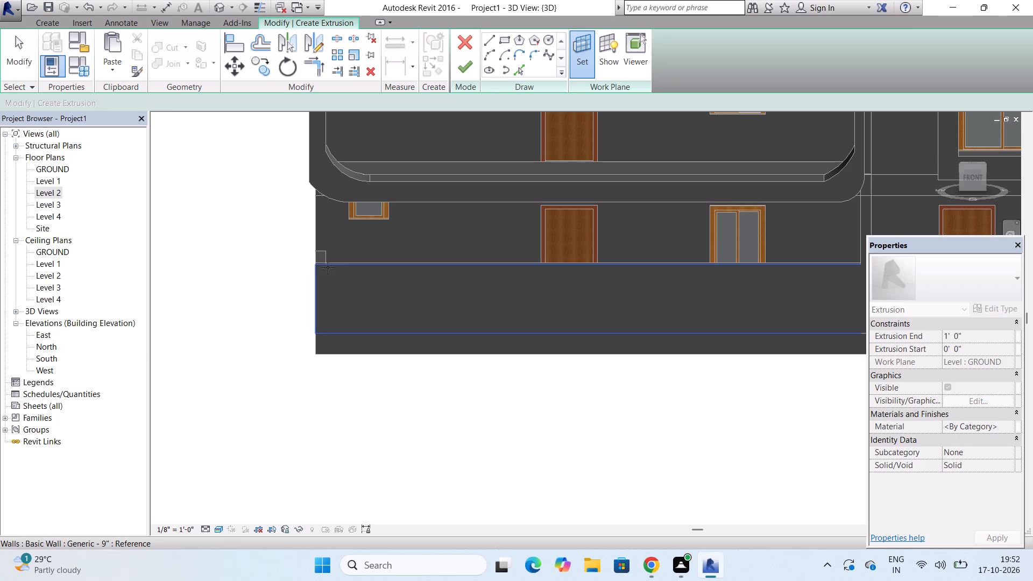
pyautogui.click(328, 267)
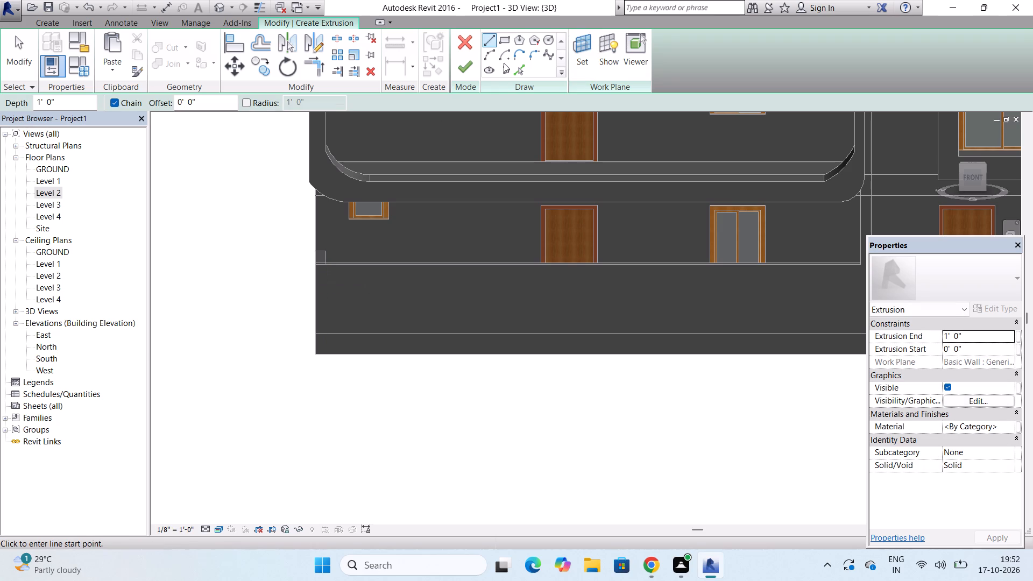
# Sketch a rectangle about 34' wide over the base wall's front face, from its top-left corner to the wall's bottom edge.
pyautogui.click(499, 40)
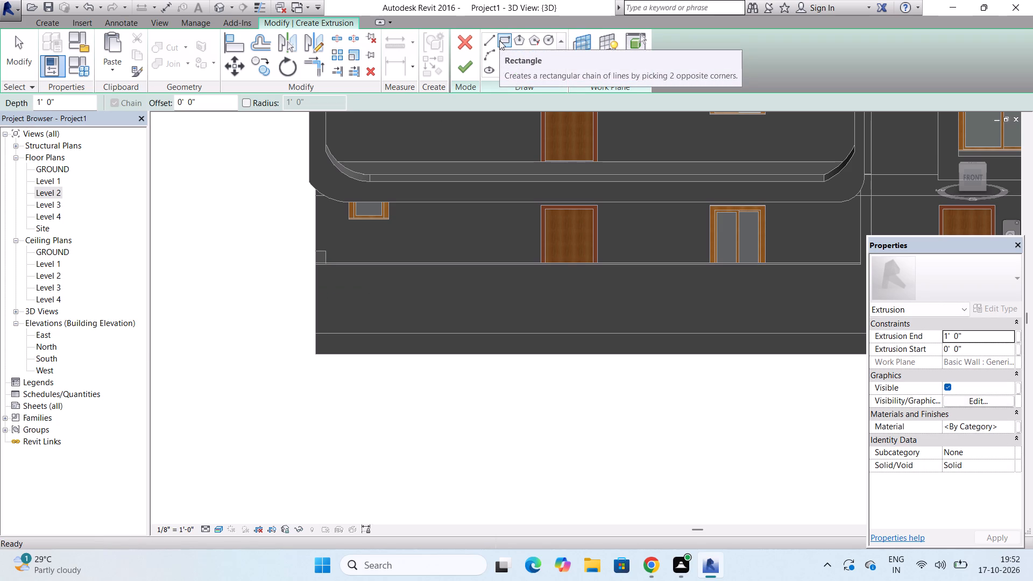
pyautogui.scroll(6, 321, 282)
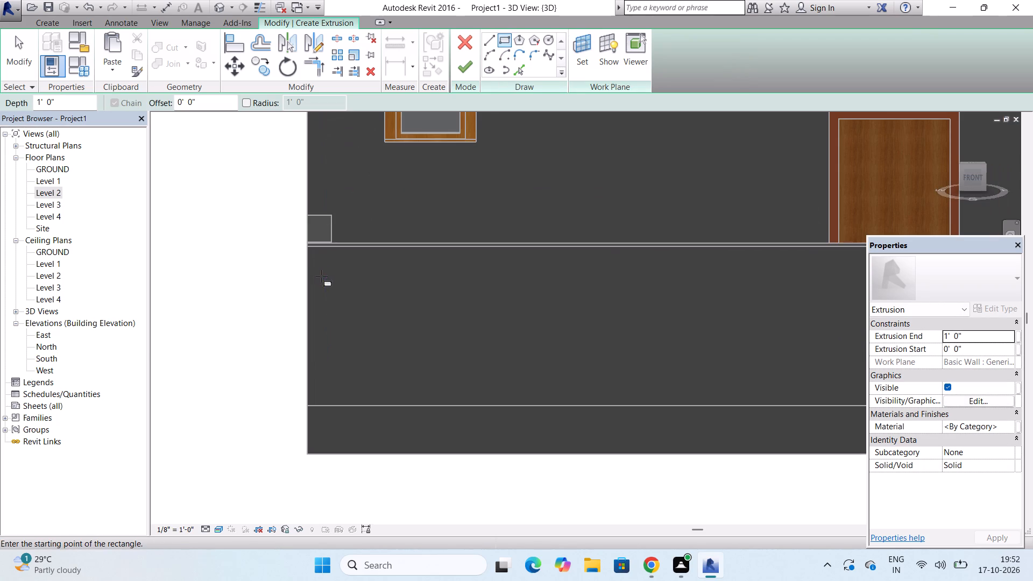
pyautogui.click(310, 247)
pyautogui.scroll(-4, 310, 247)
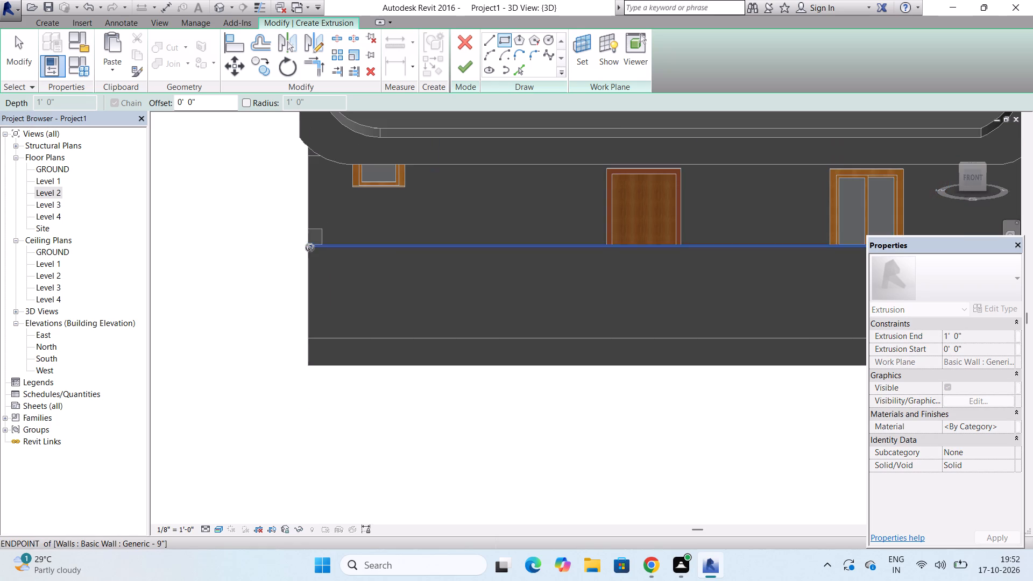
pyautogui.scroll(-4, 324, 259)
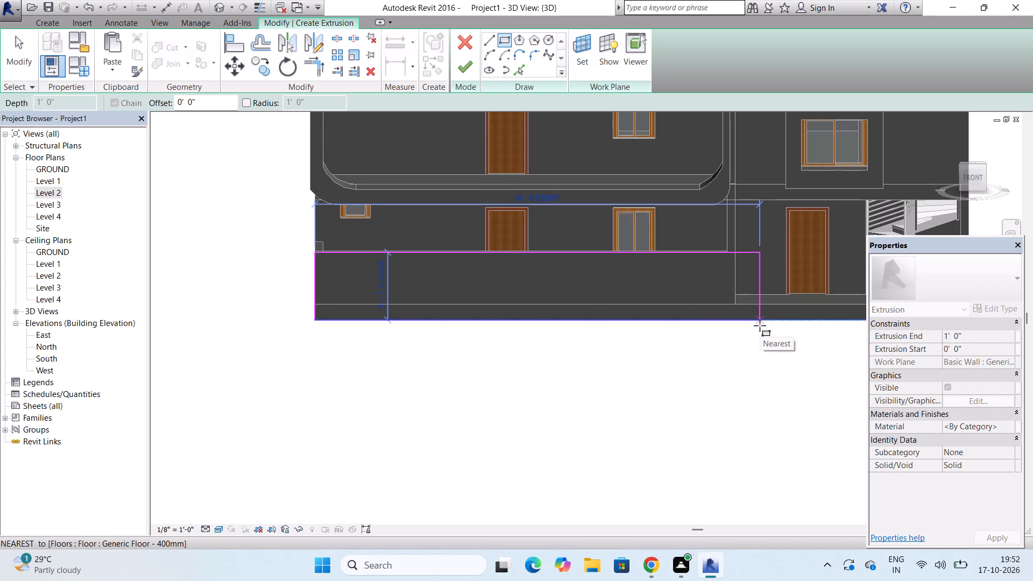
pyautogui.scroll(2, 760, 325)
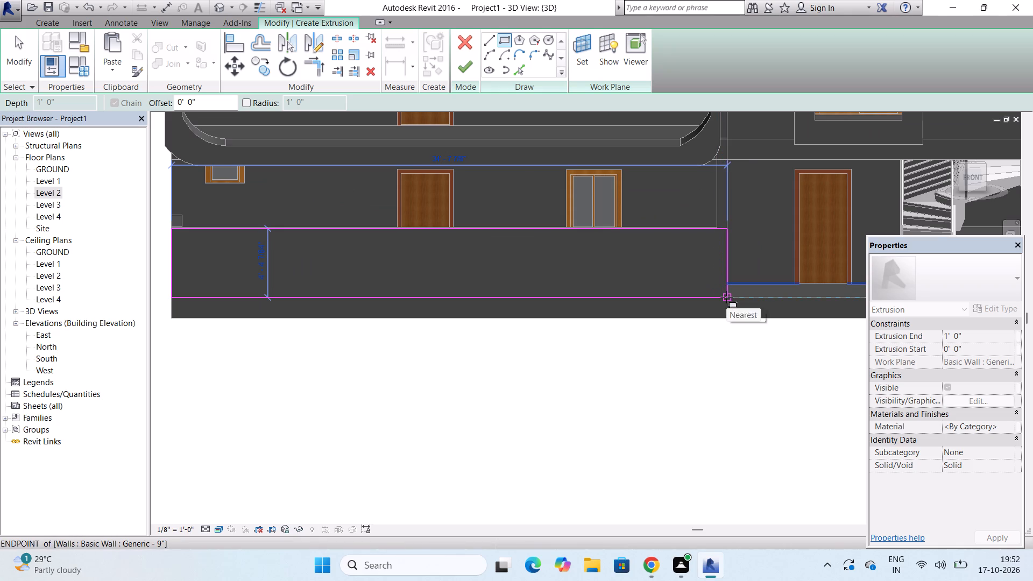
pyautogui.click(726, 297)
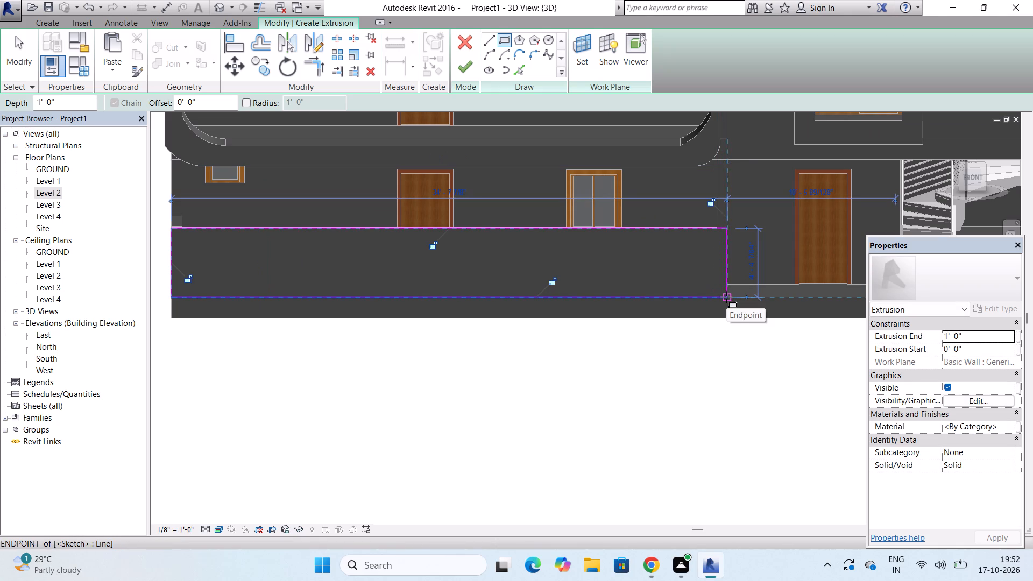
# Sketch a smaller rectangle about 11' wide inside the outer one, below the small window and the door.
pyautogui.click(504, 42)
pyautogui.scroll(-2, 633, 110)
pyautogui.scroll(-3, 478, 268)
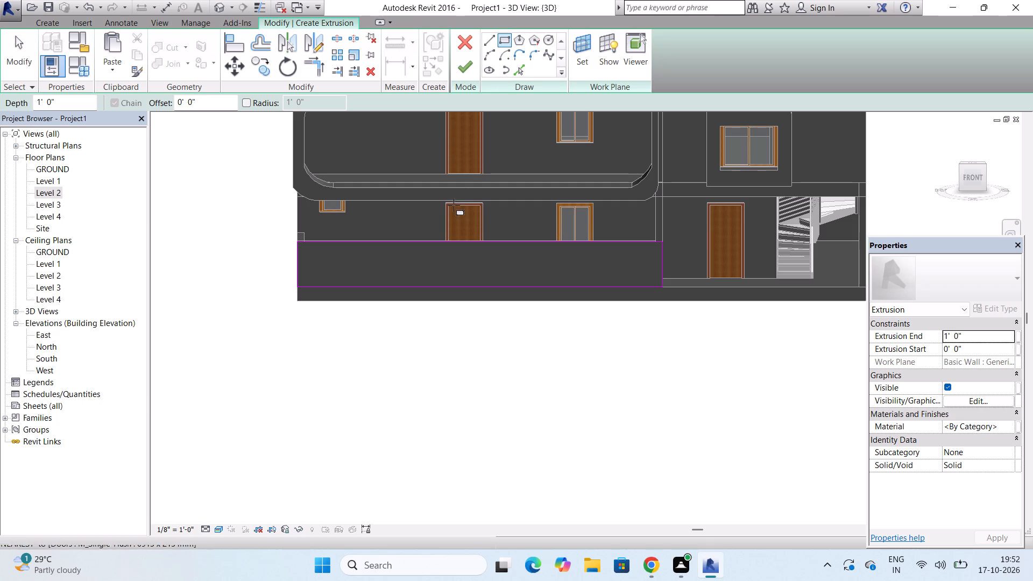
pyautogui.scroll(3, 383, 280)
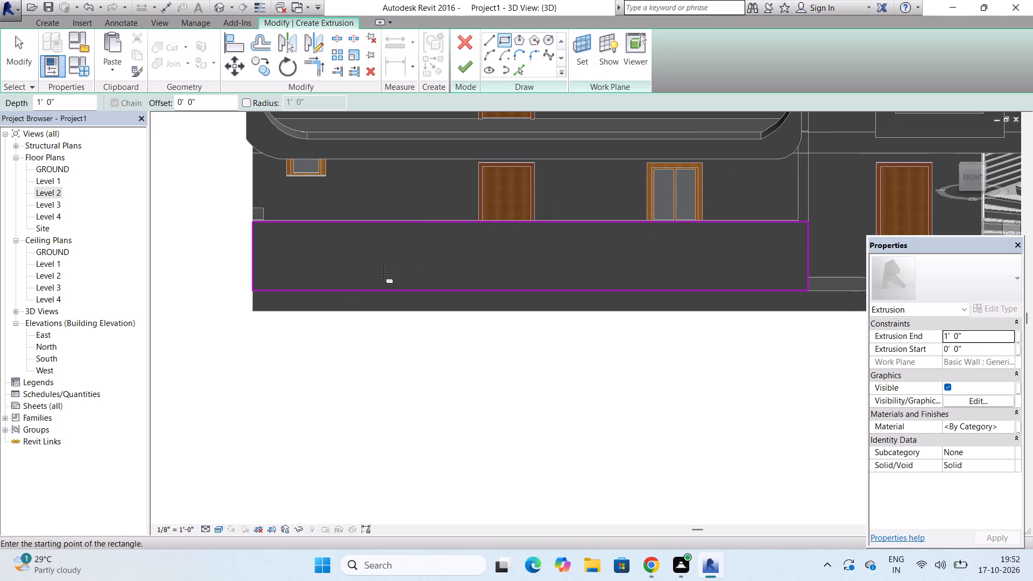
pyautogui.click(367, 238)
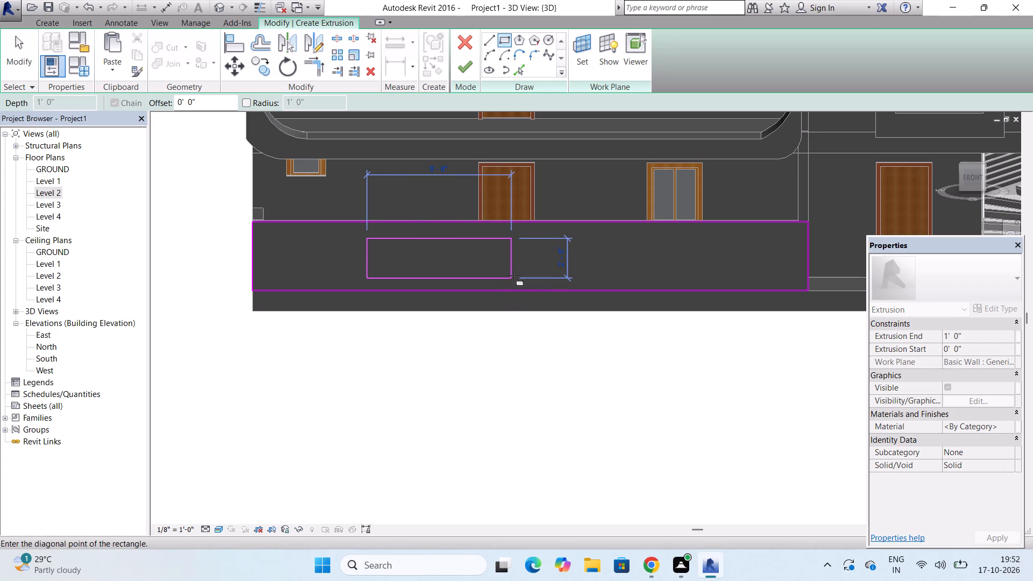
pyautogui.click(553, 279)
pyautogui.press('Escape')
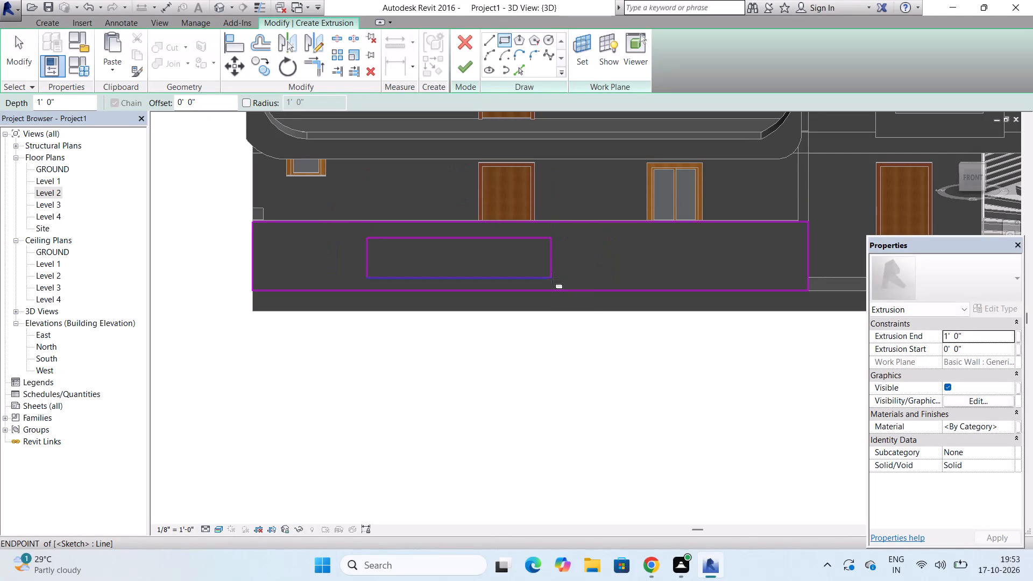
pyautogui.press('Escape')
pyautogui.press('Escape')
# Draw a downward-bulging arc inside the inner rectangle, starting on its top edge about 7" from the left corner.
pyautogui.click(491, 52)
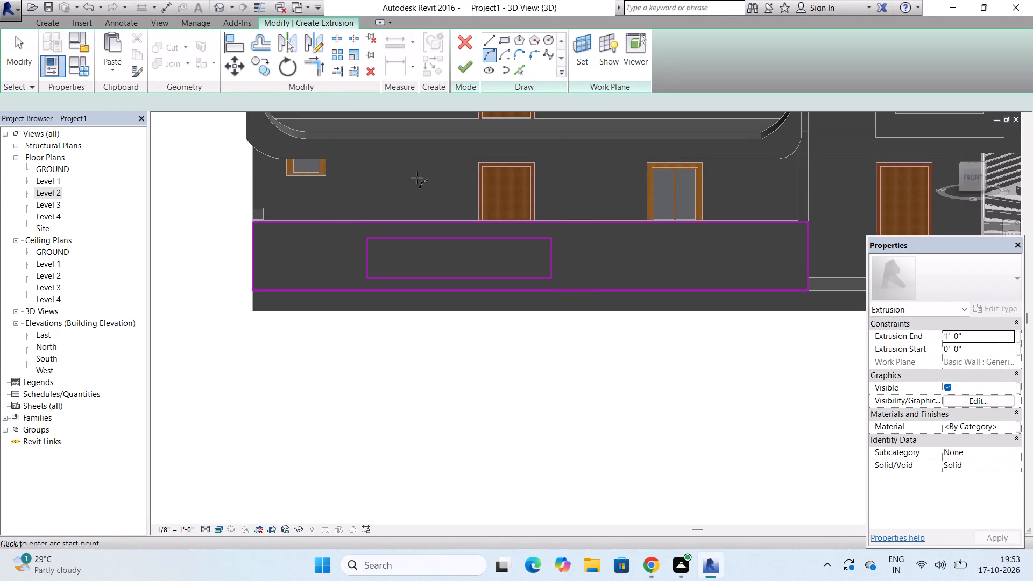
pyautogui.scroll(4, 375, 242)
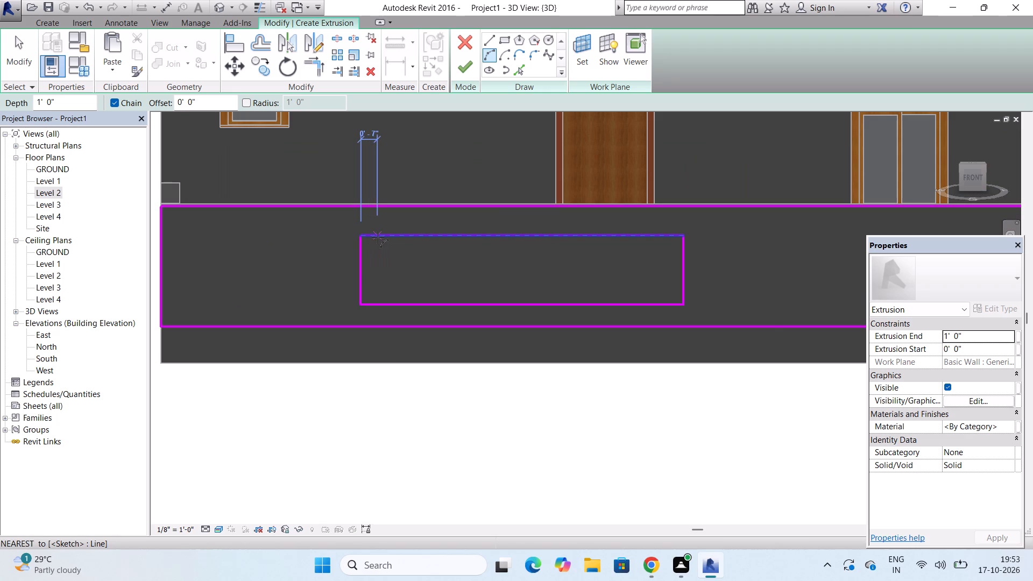
pyautogui.click(378, 237)
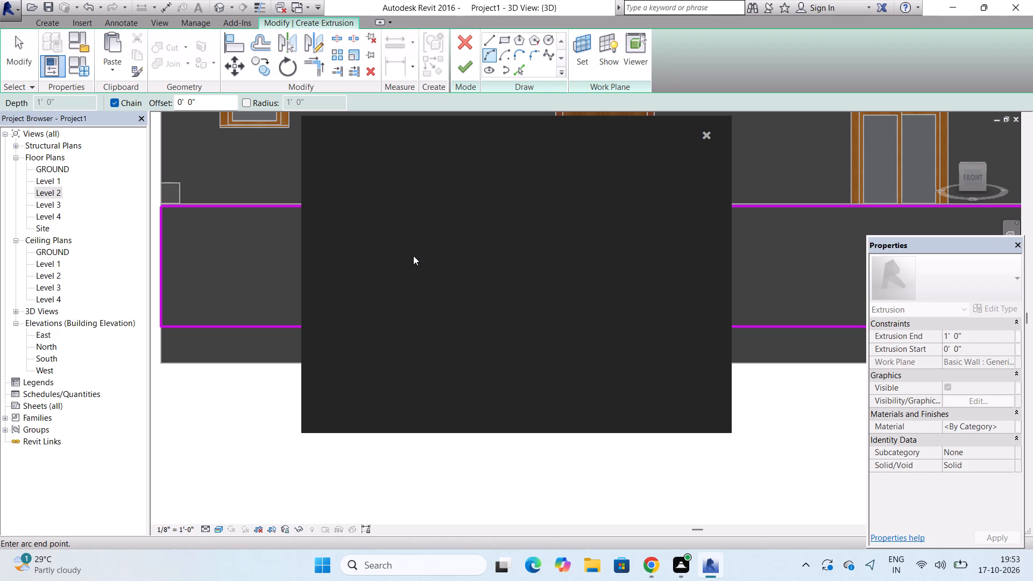
pyautogui.click(704, 136)
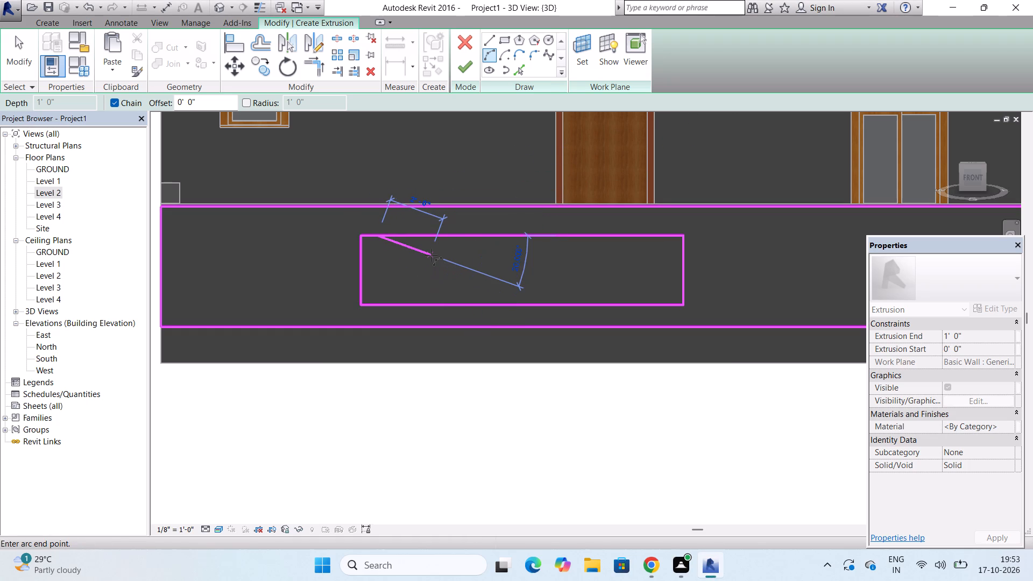
pyautogui.scroll(2, 431, 255)
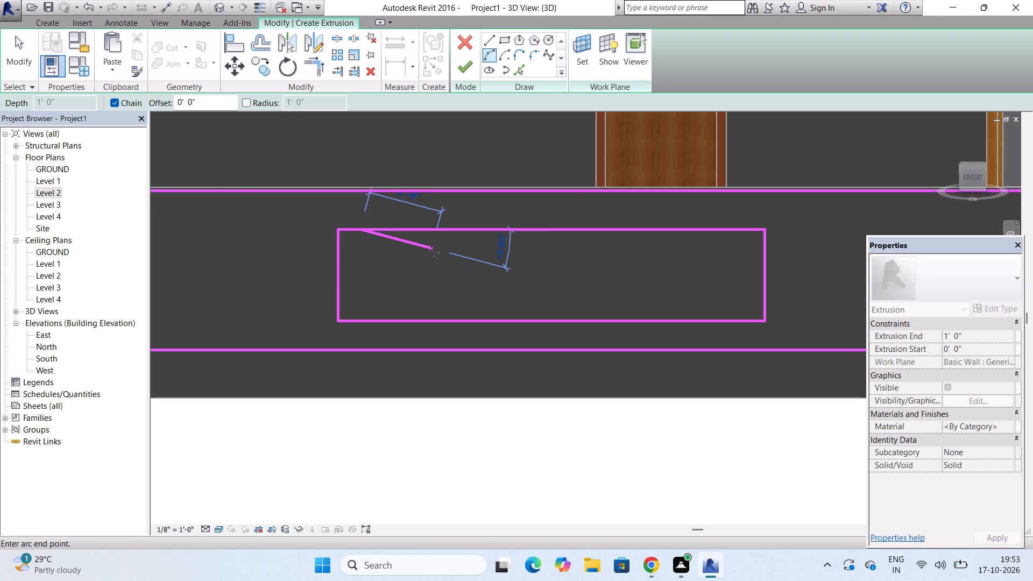
pyautogui.click(431, 249)
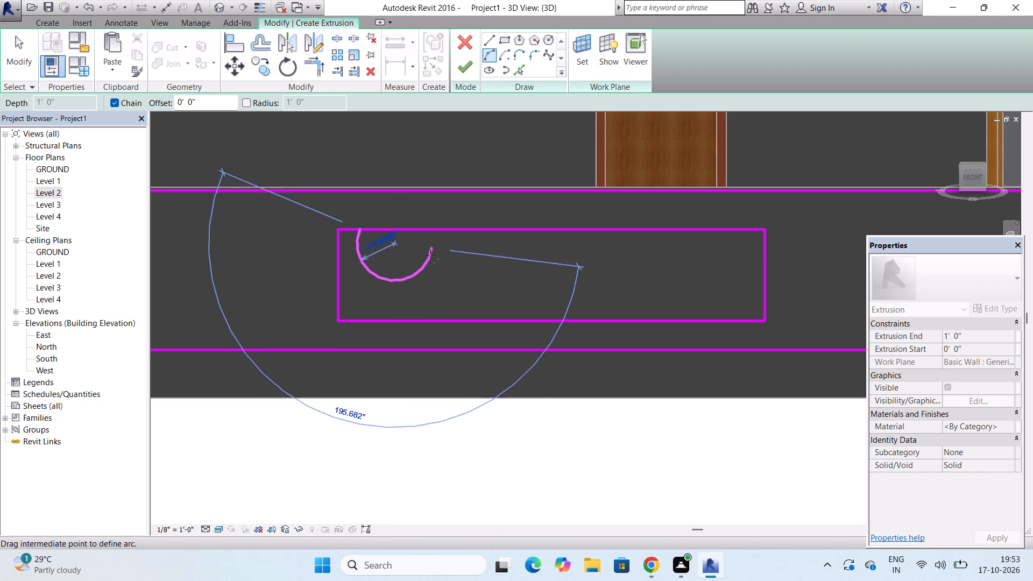
pyautogui.click(393, 256)
pyautogui.press('Escape')
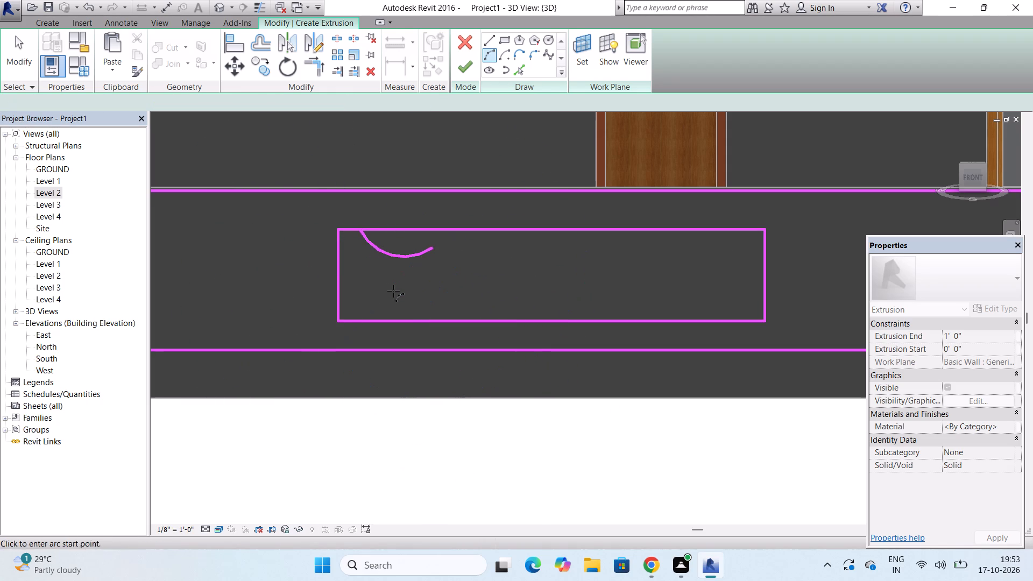
pyautogui.press('Escape')
pyautogui.press('Escape')
pyautogui.press('Escape')
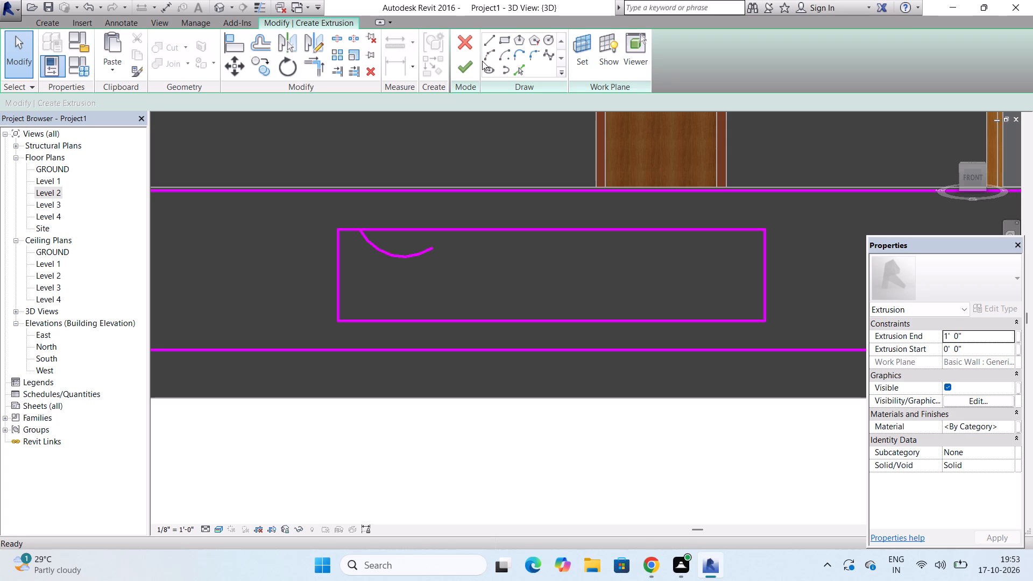
# Draw a vertical line from the arc's start point down to the inner rectangle's bottom edge.
pyautogui.click(488, 57)
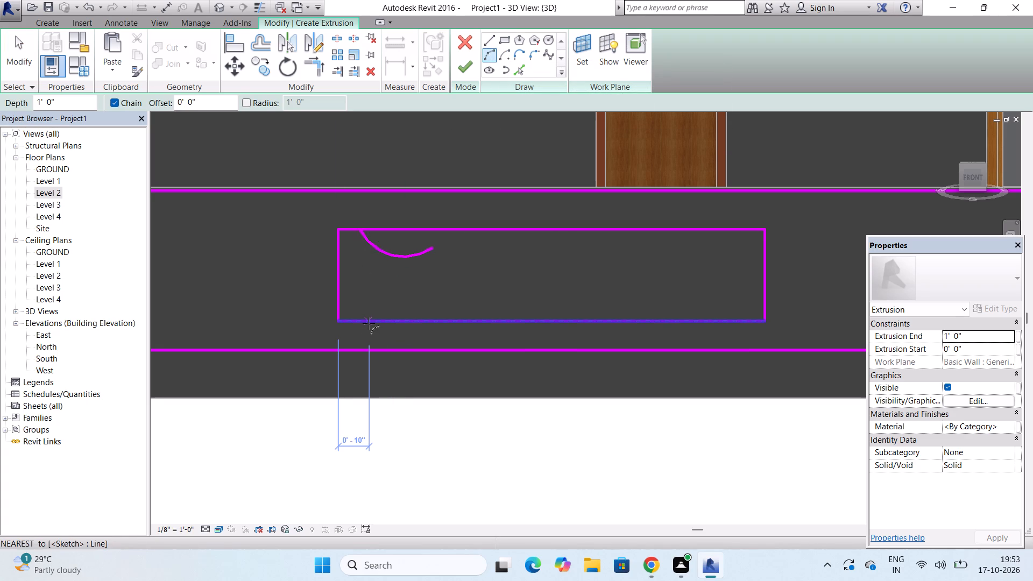
pyautogui.click(489, 40)
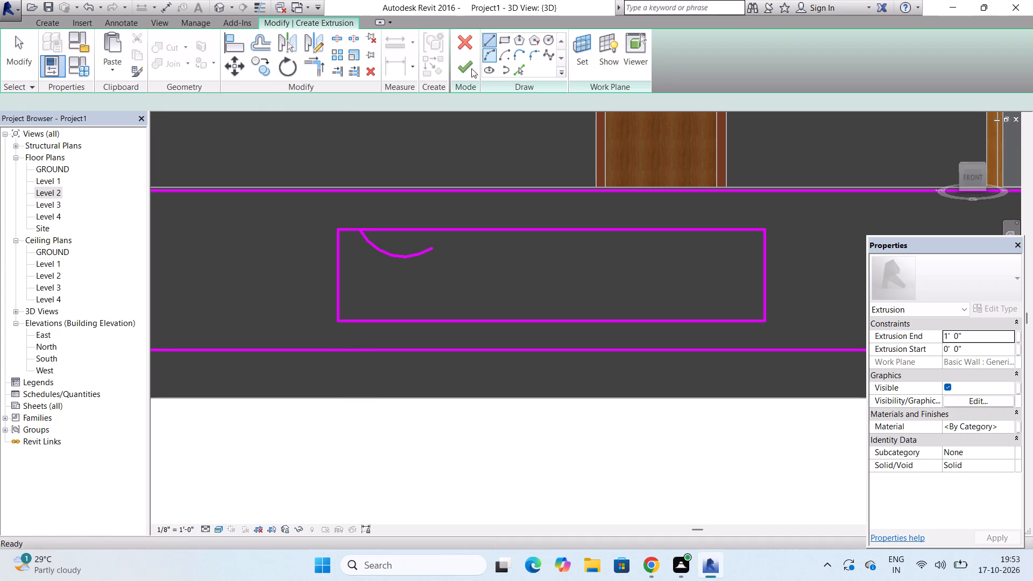
pyautogui.click(366, 230)
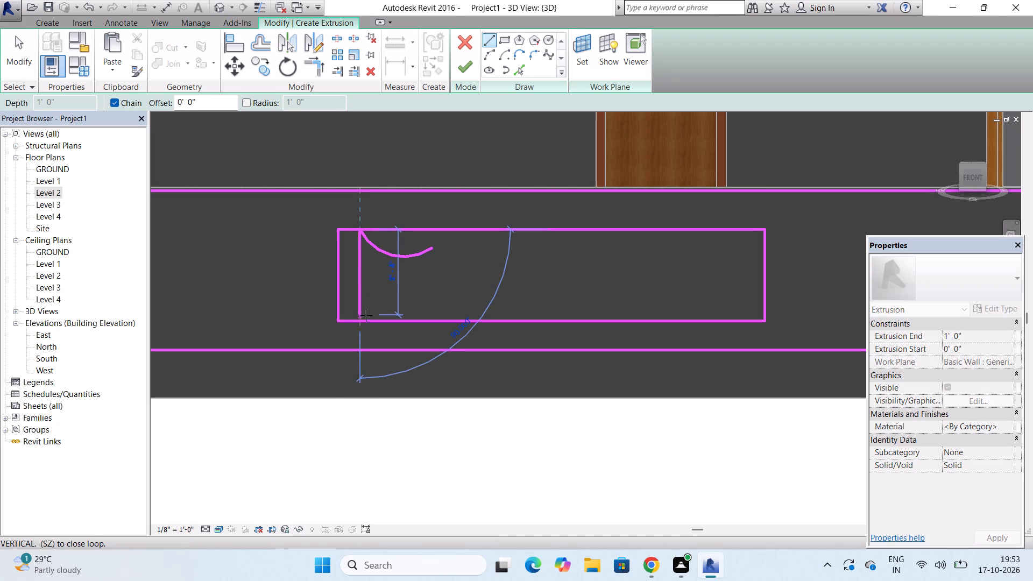
pyautogui.click(366, 322)
pyautogui.press('Escape')
pyautogui.press('Escape')
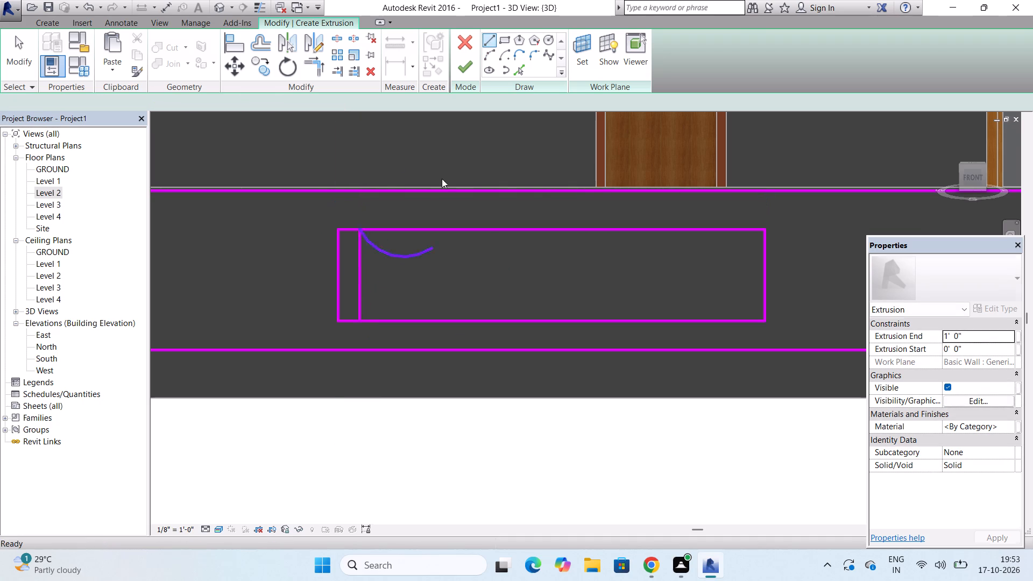
pyautogui.press('Escape')
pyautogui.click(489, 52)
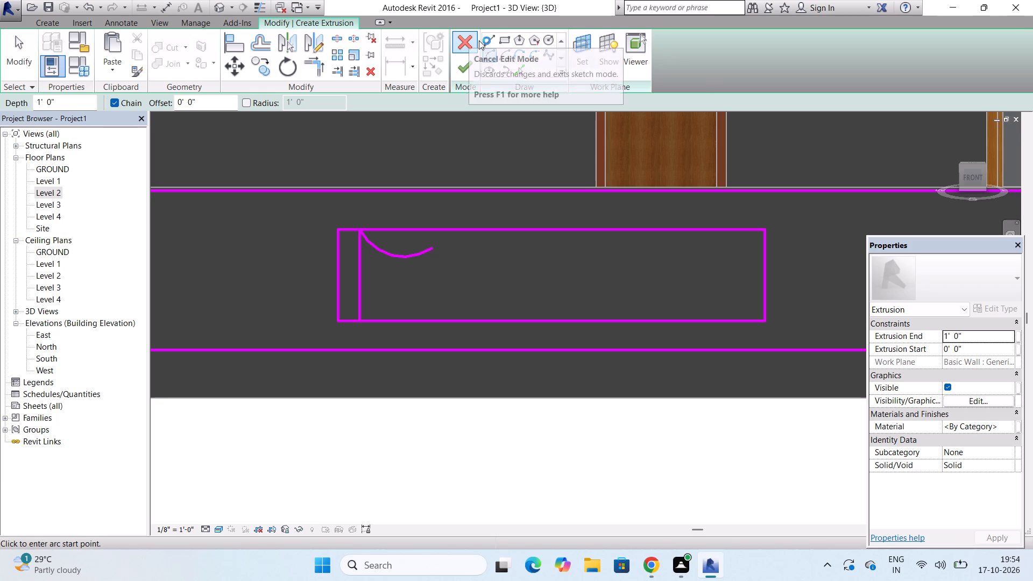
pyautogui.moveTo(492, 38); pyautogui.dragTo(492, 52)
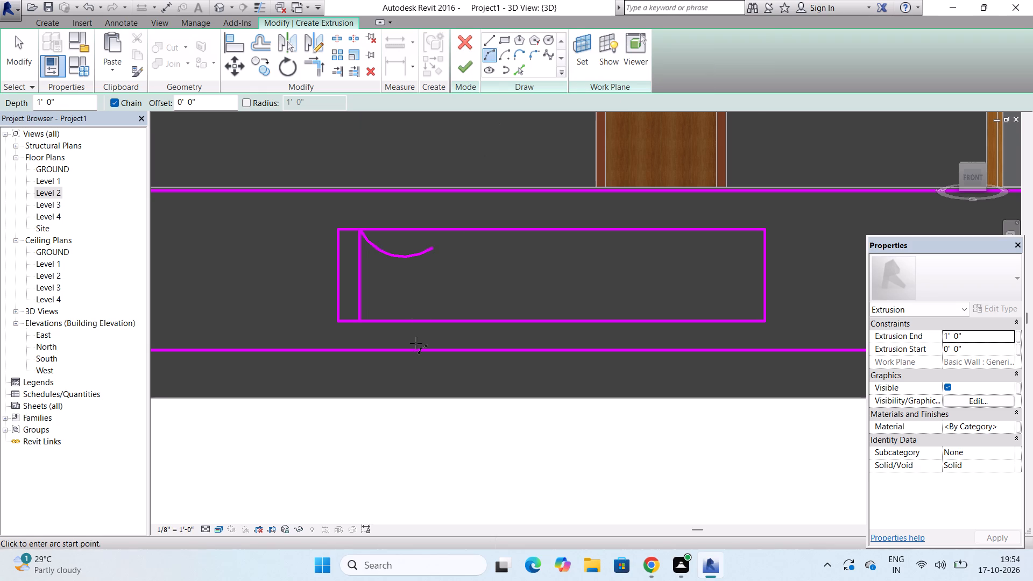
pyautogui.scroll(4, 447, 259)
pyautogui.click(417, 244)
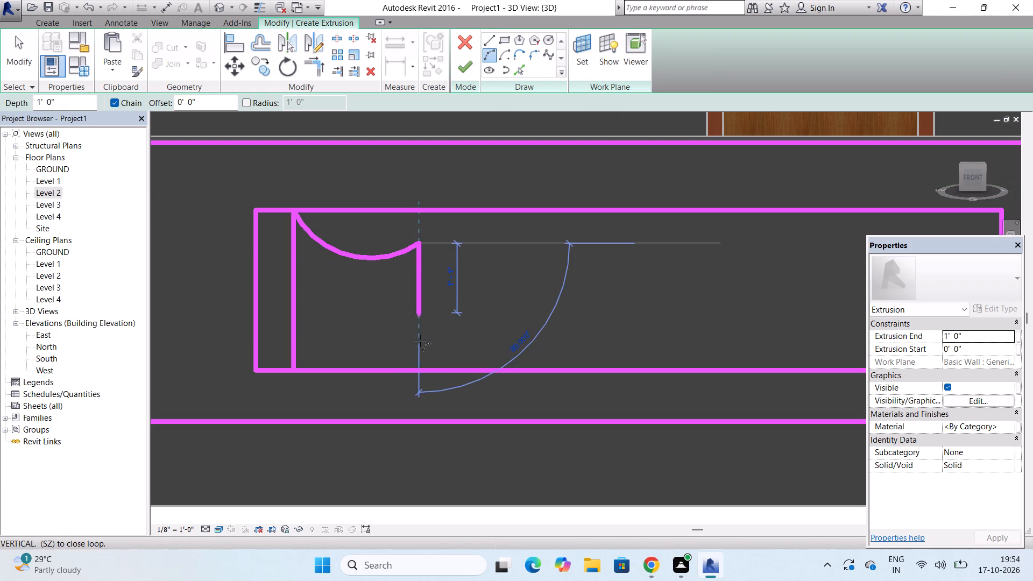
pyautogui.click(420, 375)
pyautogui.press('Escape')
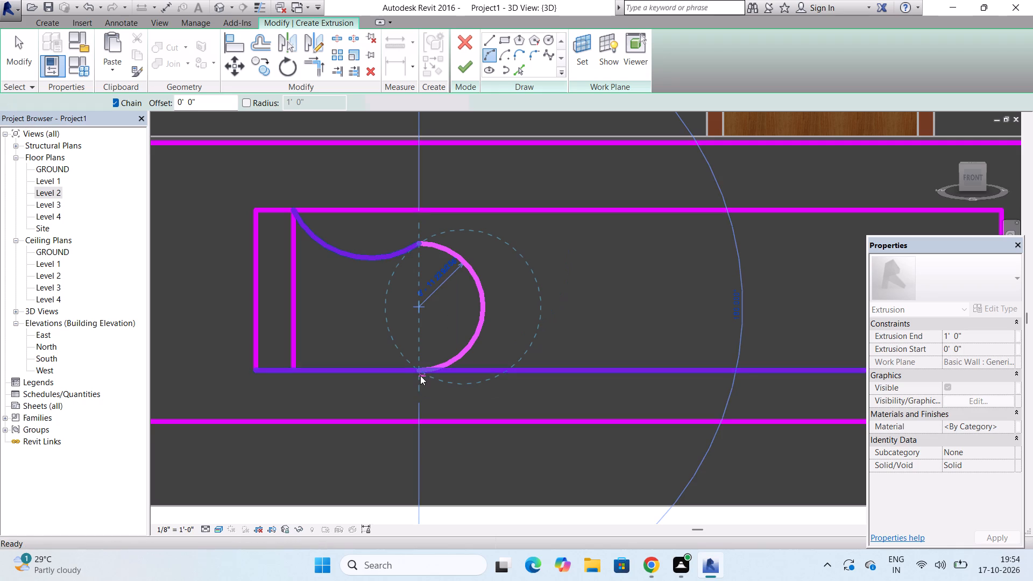
# Draw a vertical line from the arc's right end down to the inner rectangle's bottom edge.
pyautogui.press('Escape')
pyautogui.press('Escape')
pyautogui.press('Escape')
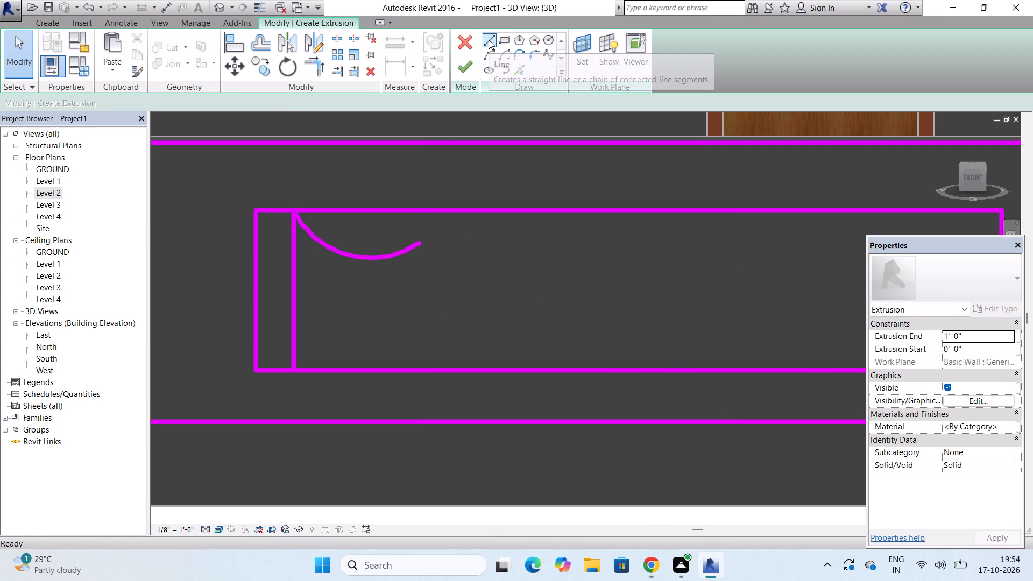
pyautogui.click(489, 40)
pyautogui.click(418, 246)
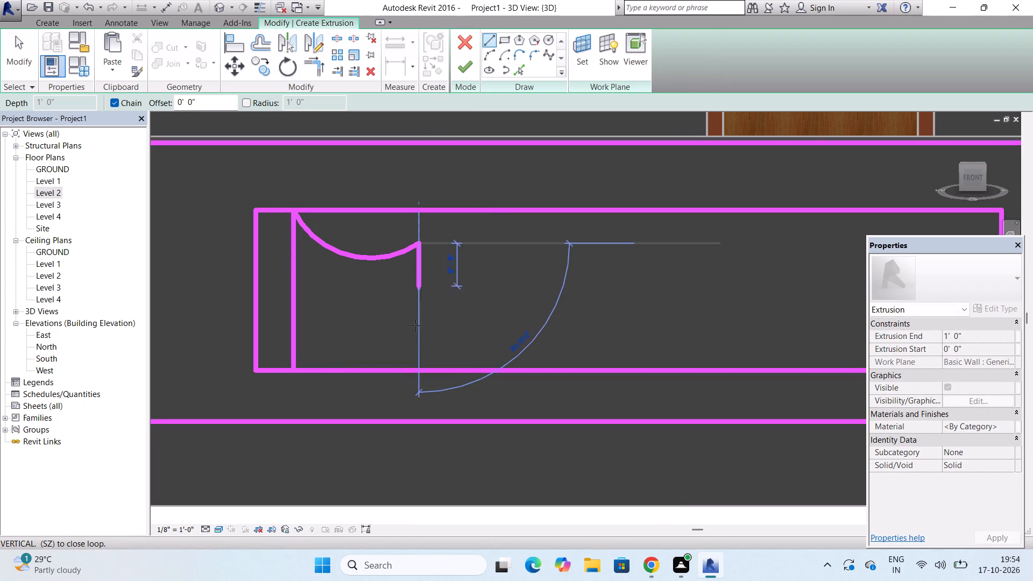
pyautogui.click(412, 371)
pyautogui.press('Escape')
pyautogui.press('Escape')
pyautogui.press('Escape')
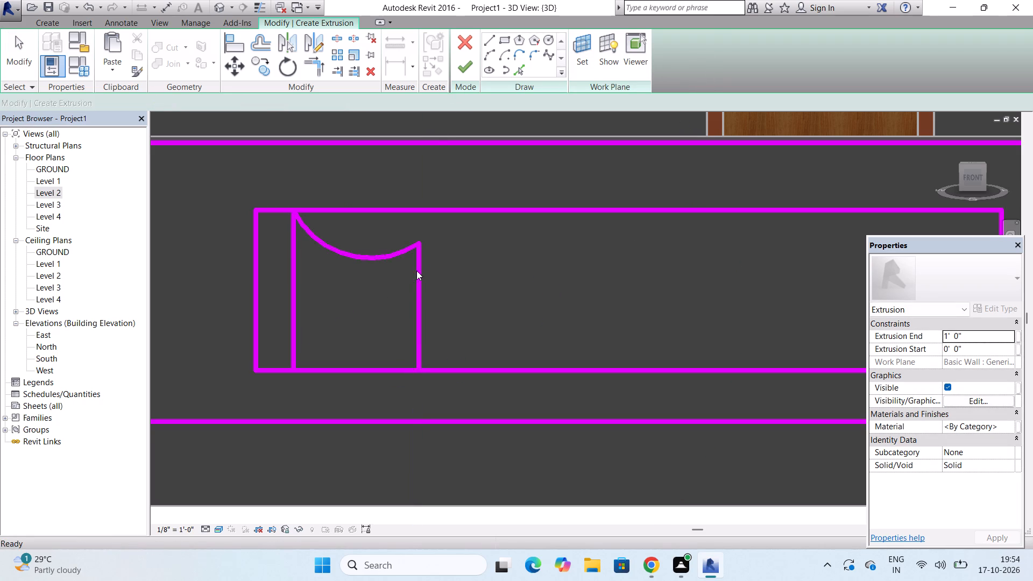
pyautogui.press('Escape')
pyautogui.press('Escape')
pyautogui.press('Escape')
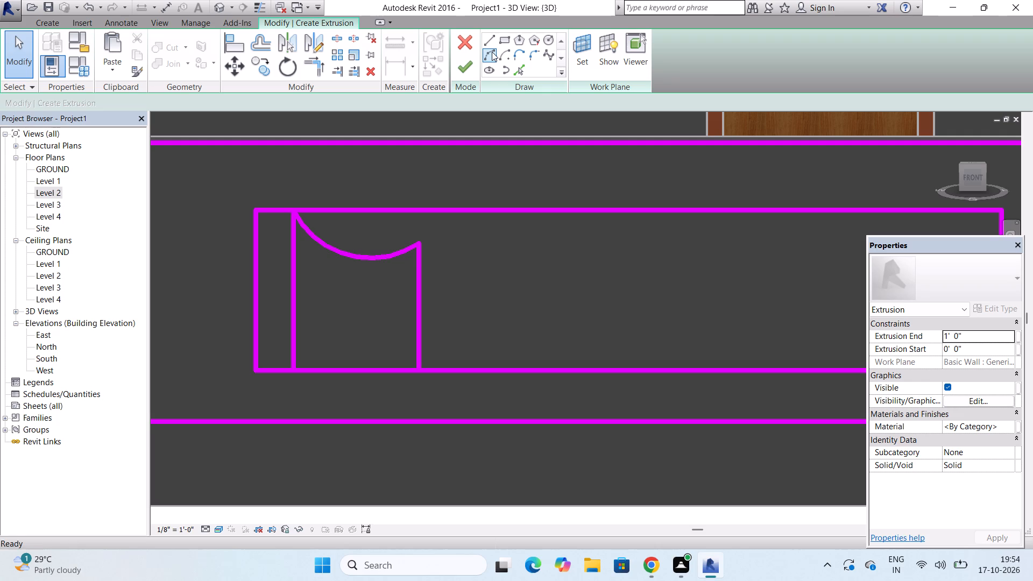
# Draw an upward-bulging arc below the first one, from the first vertical line's bottom end to a point on the second vertical line.
pyautogui.click(492, 52)
pyautogui.click(296, 373)
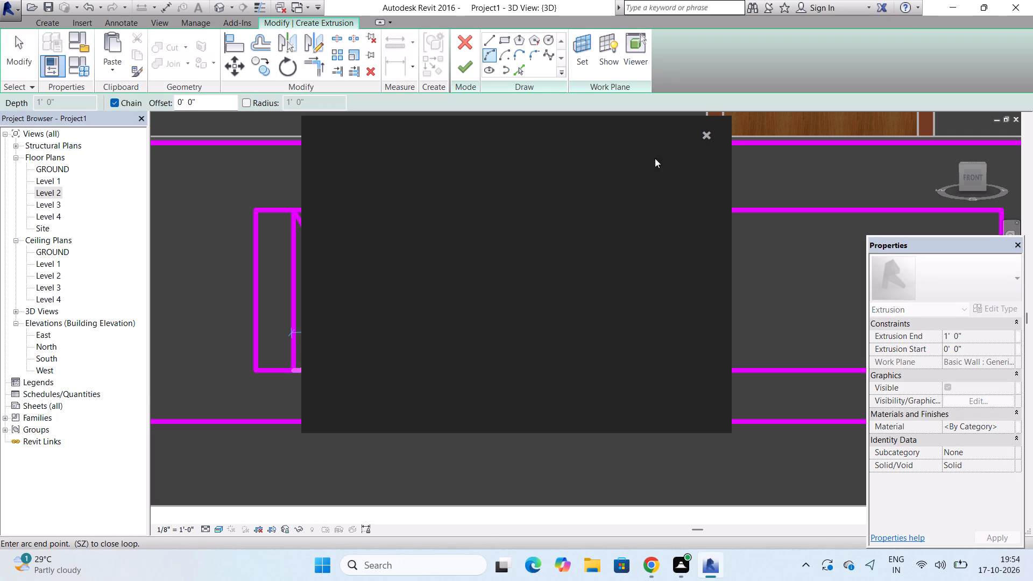
pyautogui.click(711, 133)
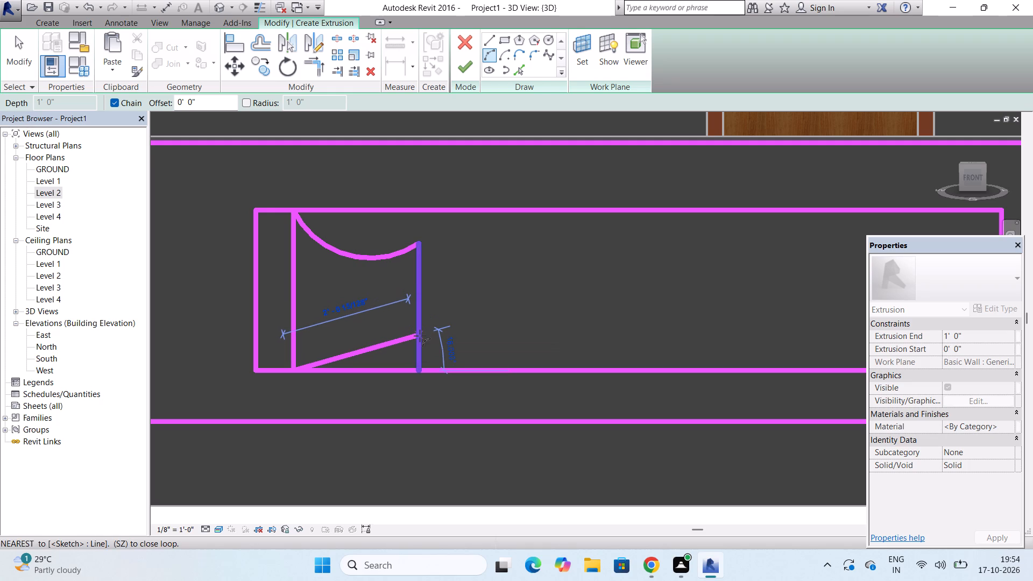
pyautogui.click(420, 336)
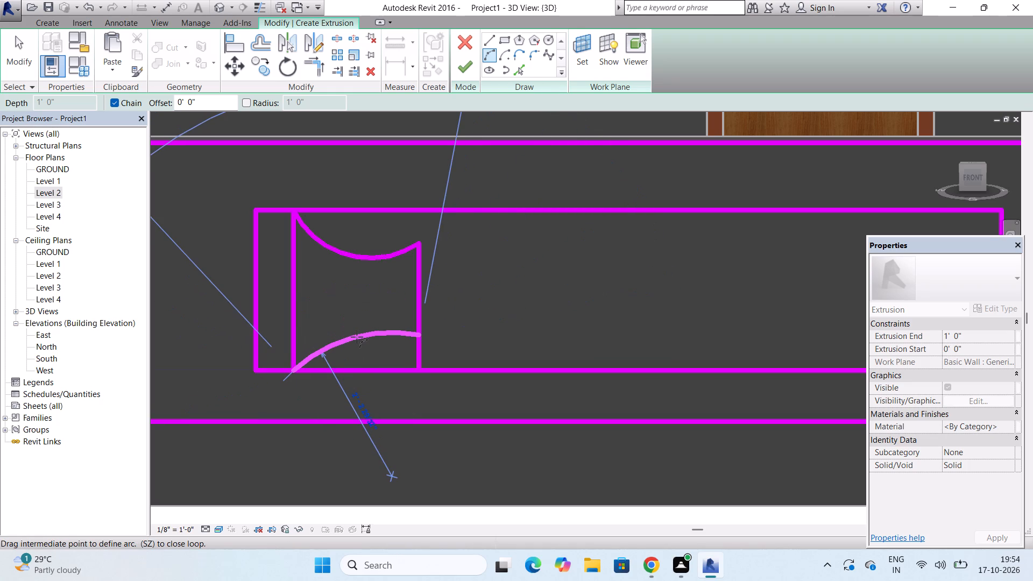
pyautogui.click(357, 337)
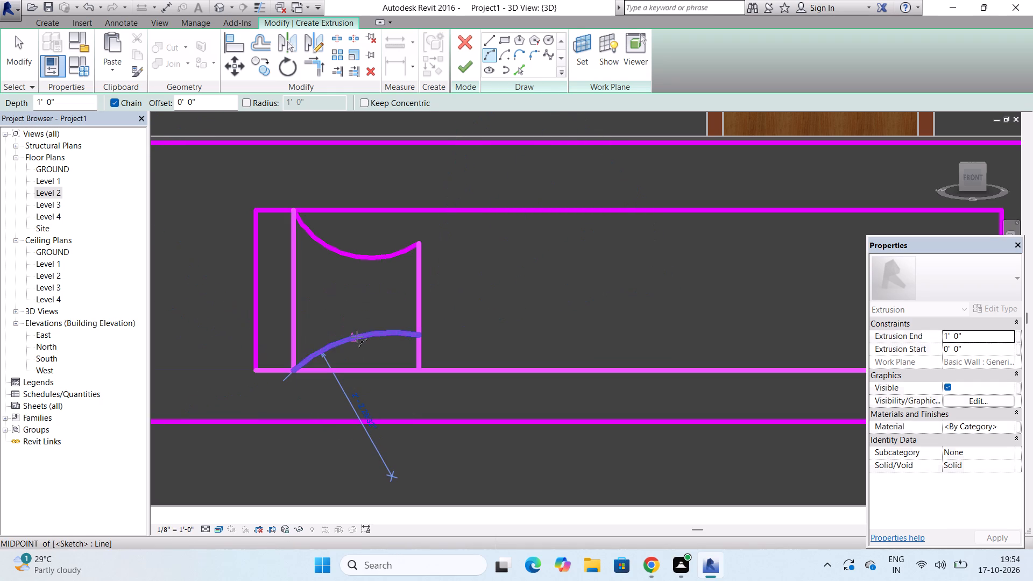
pyautogui.press('Escape')
pyautogui.press('Escape')
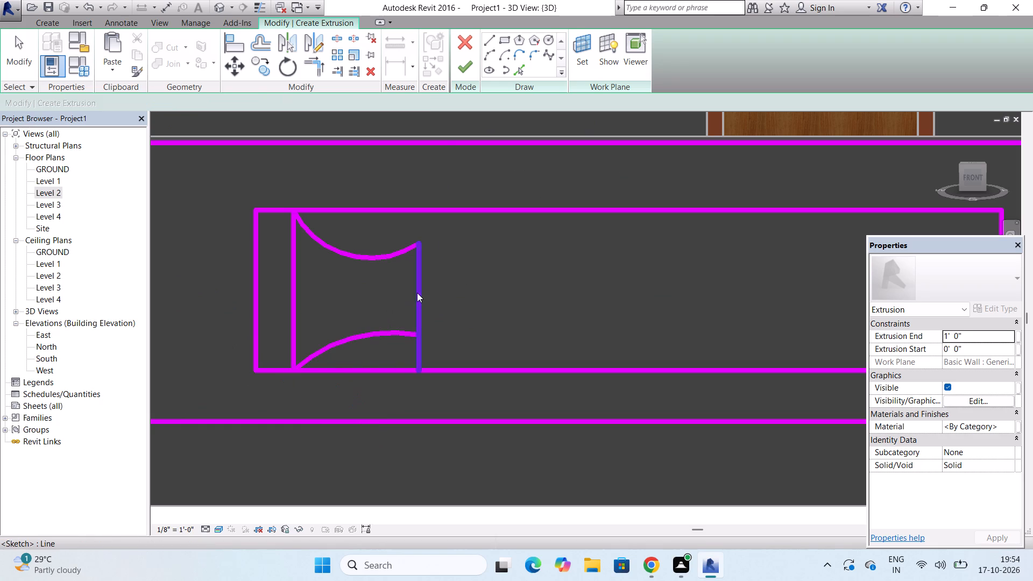
# Delete the two vertical lines that connect the upper and lower arcs.
pyautogui.click(417, 293)
pyautogui.press('Delete')
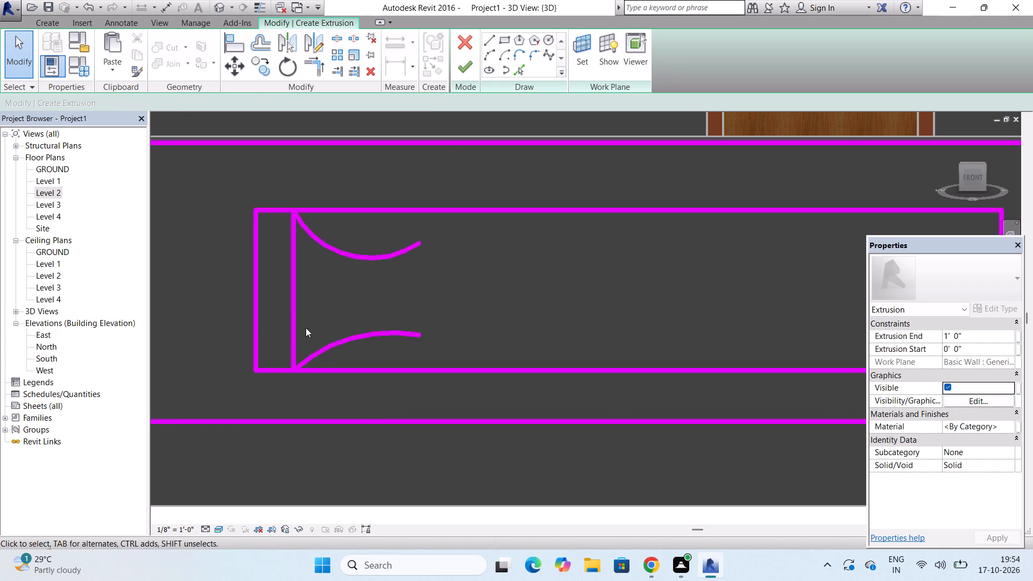
pyautogui.click(295, 325)
pyautogui.press('Delete')
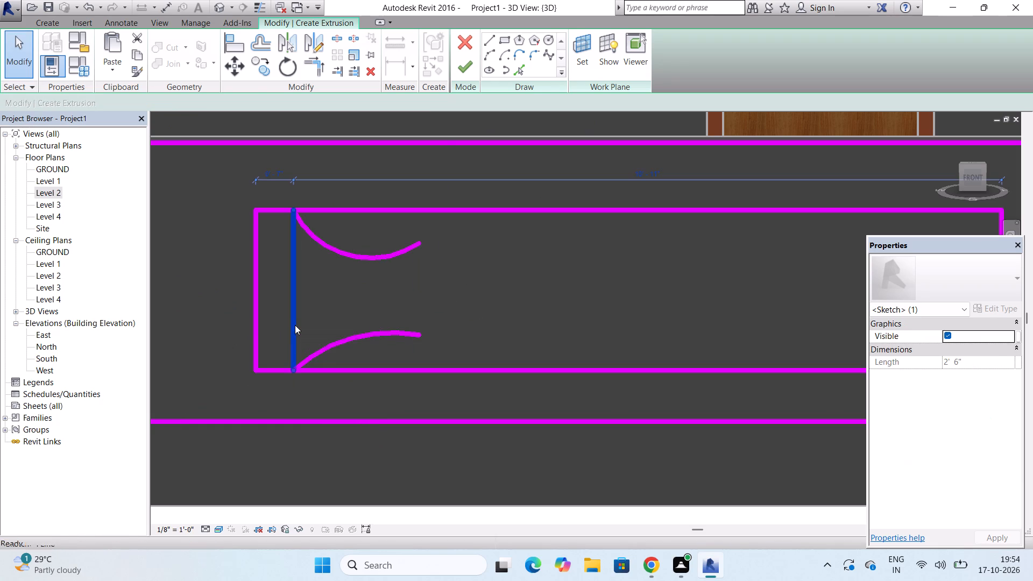
# Delete the inner rectangle's bottom, top and left edges, keeping its right edge and the two arcs.
pyautogui.scroll(-4, 299, 333)
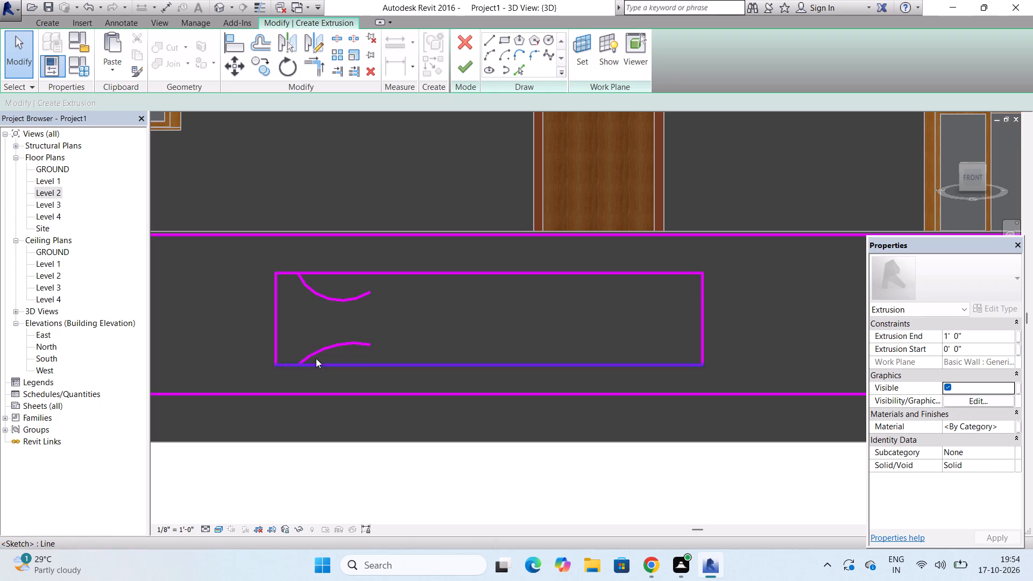
pyautogui.click(332, 363)
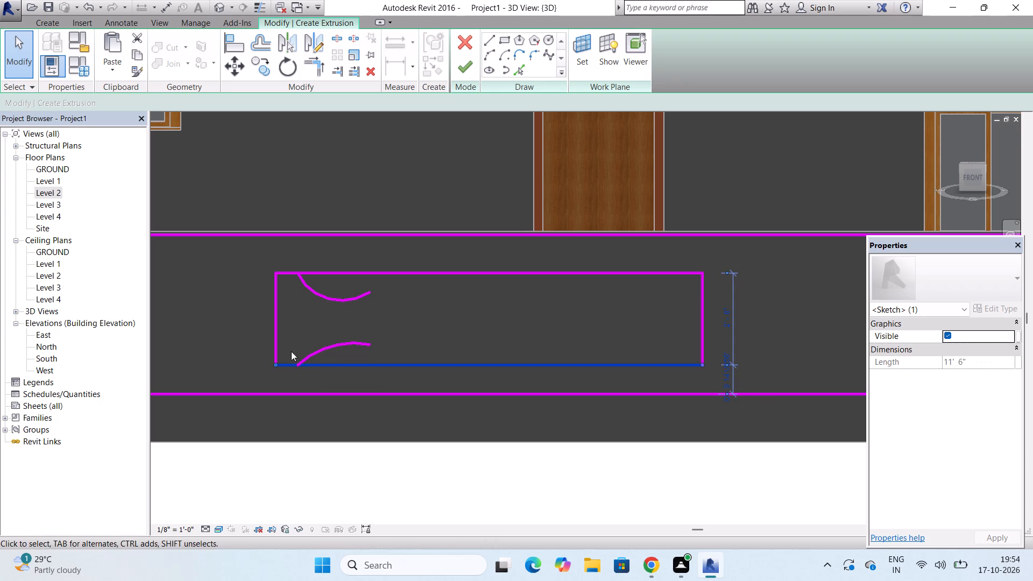
pyautogui.scroll(3, 280, 366)
pyautogui.press('Delete')
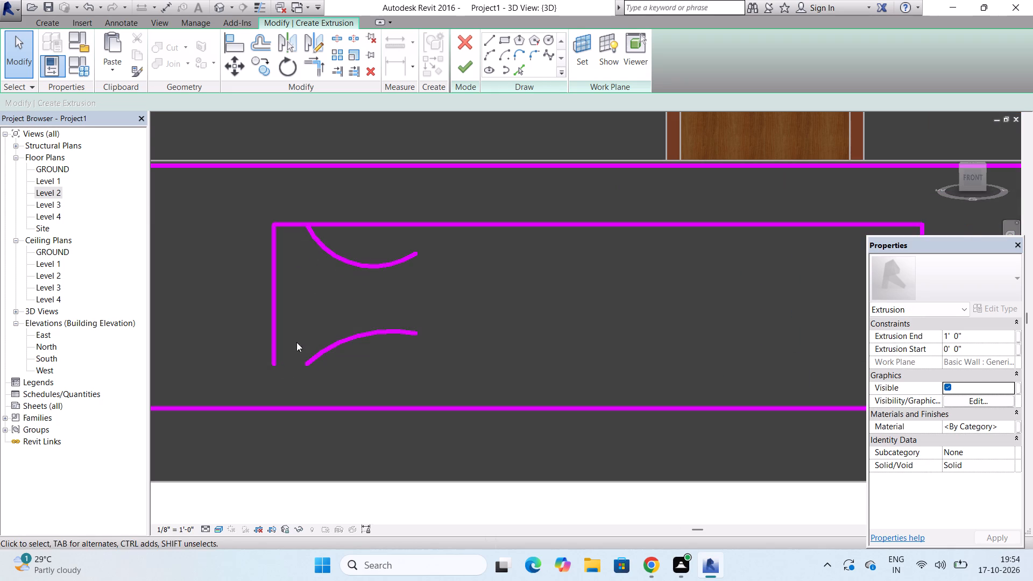
pyautogui.click(378, 220)
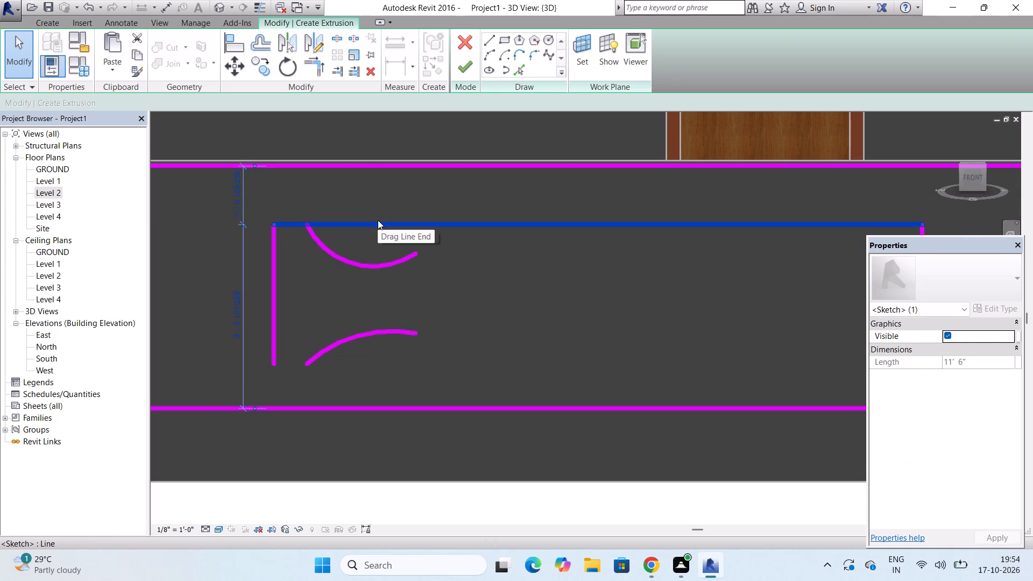
pyautogui.press('Delete')
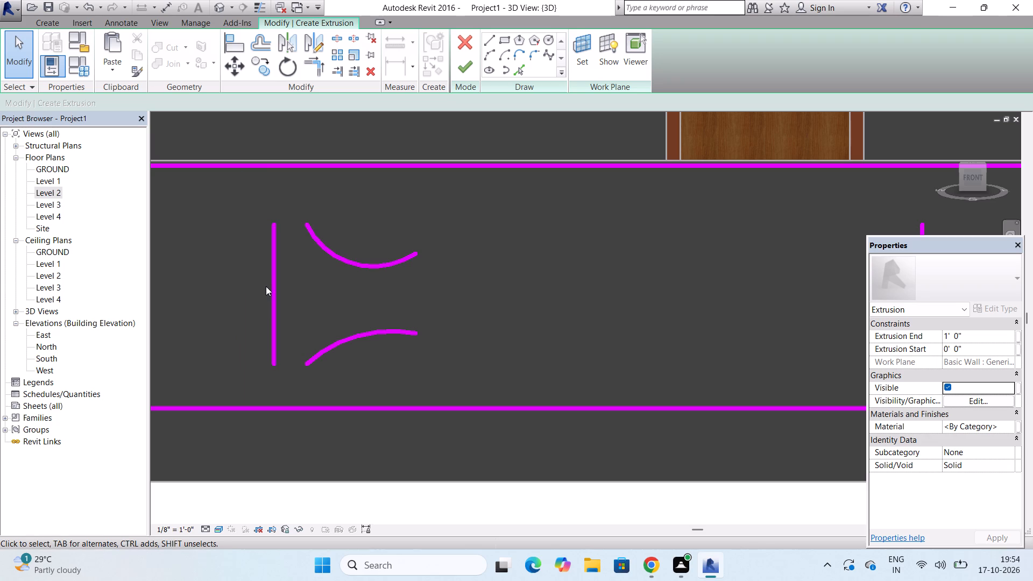
pyautogui.click(275, 228)
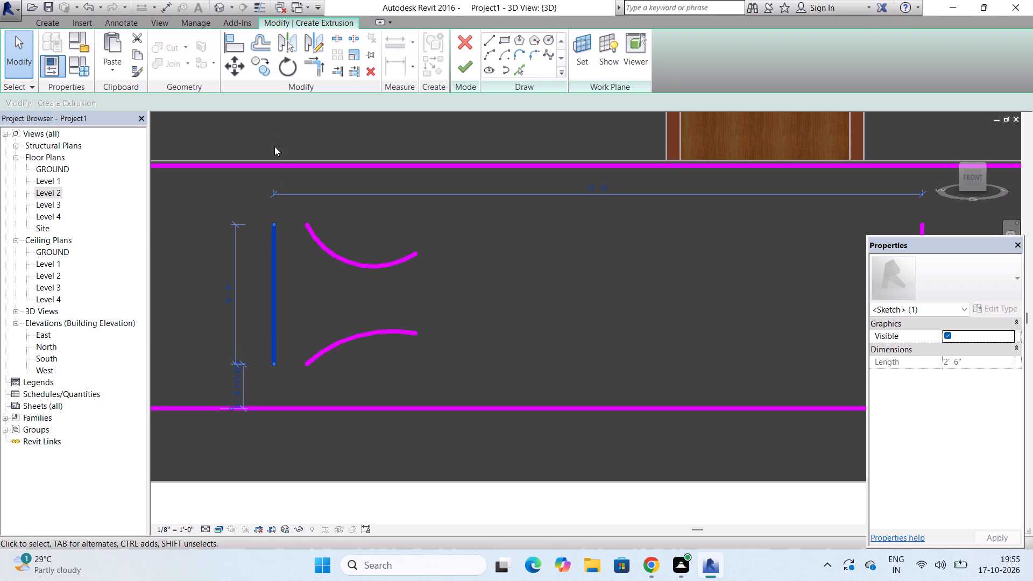
pyautogui.press('BackSpace')
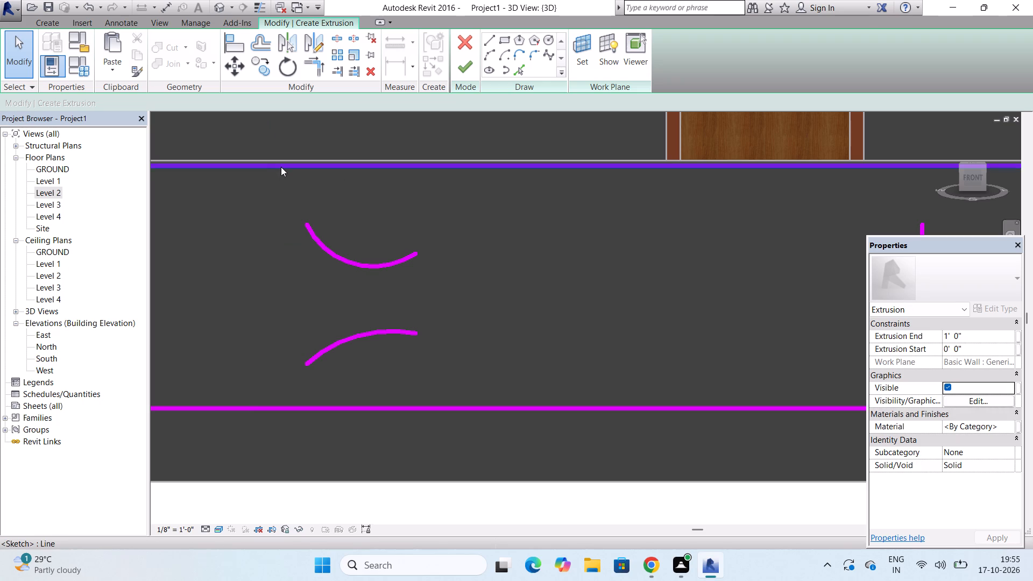
# Draw a vertical line joining the left ends of the upper and lower arcs.
pyautogui.click(493, 40)
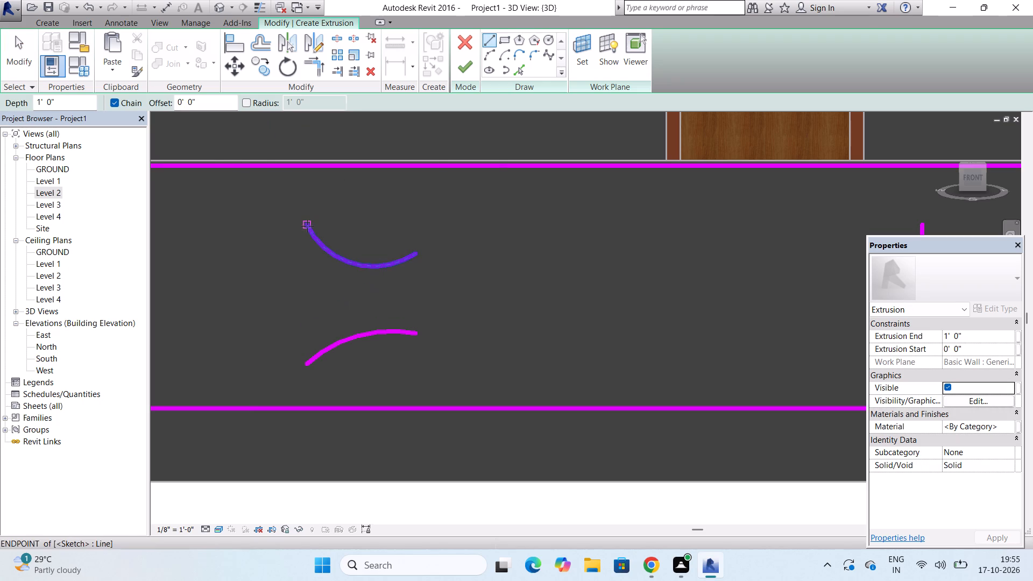
pyautogui.click(307, 226)
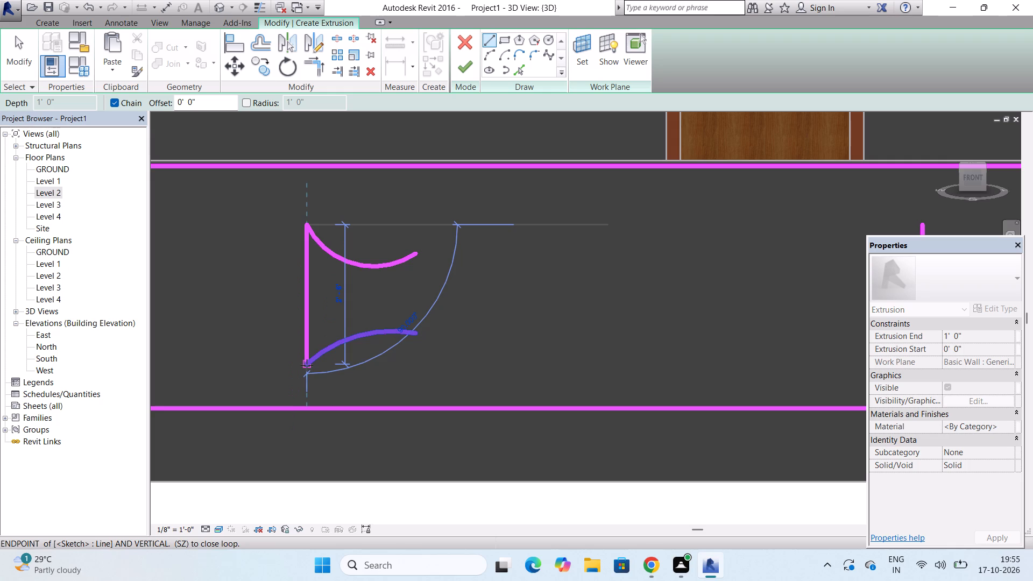
pyautogui.click(307, 365)
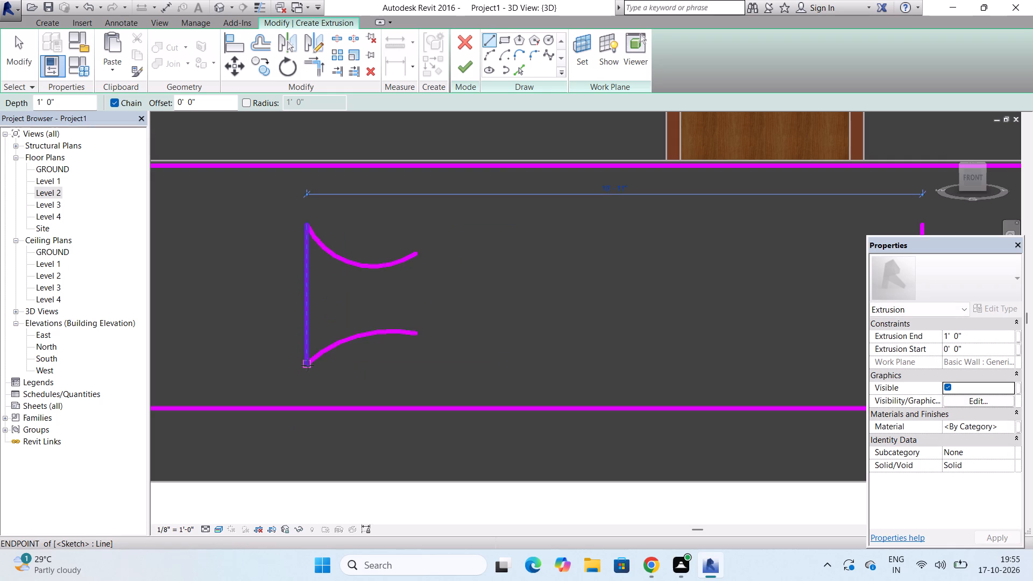
# Draw a horizontal line about 9' long from the upper arc's right end to the inner rectangle's remaining right edge.
pyautogui.scroll(-4, 307, 286)
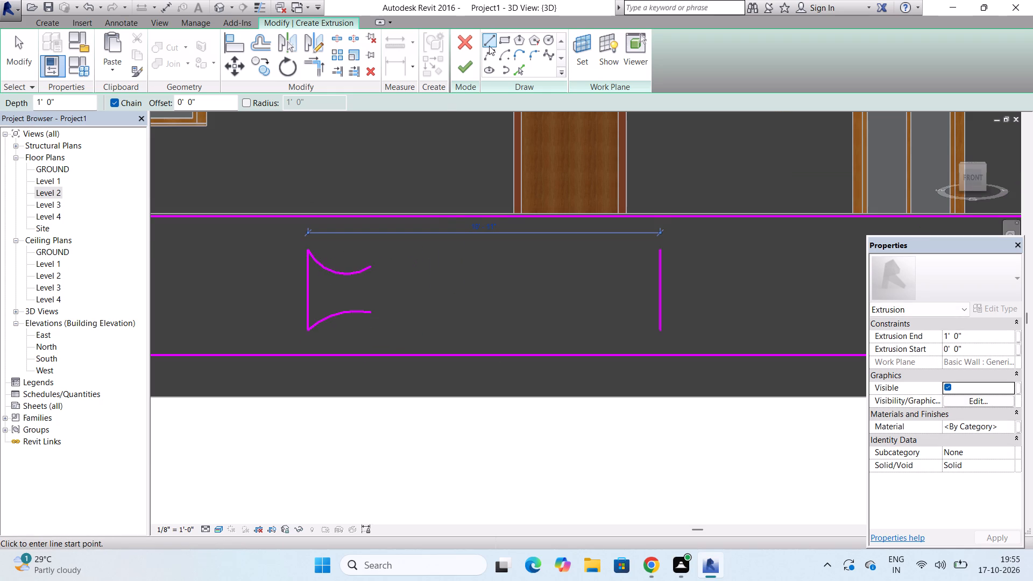
pyautogui.click(491, 36)
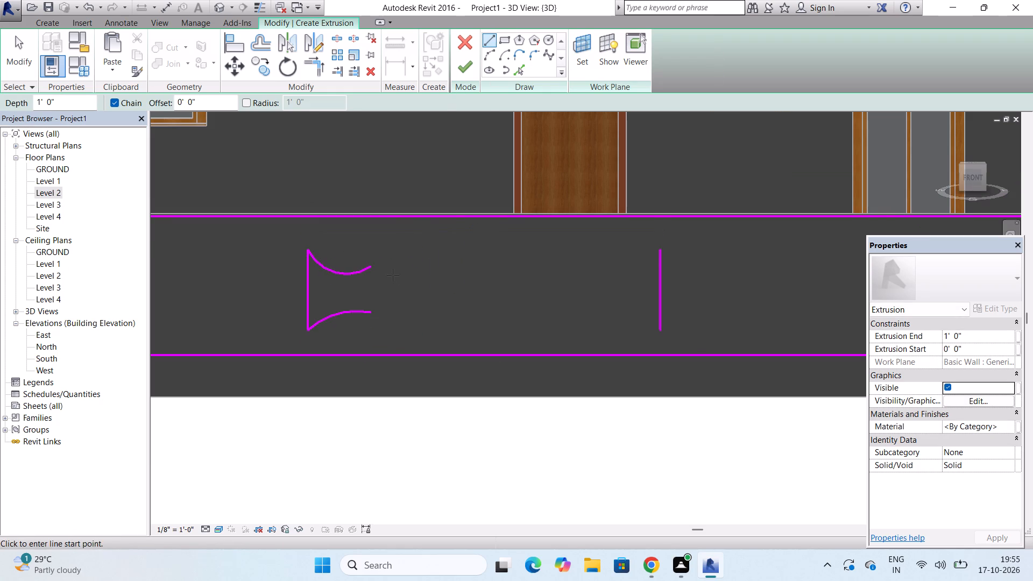
pyautogui.scroll(3, 370, 270)
pyautogui.click(370, 267)
pyautogui.scroll(-3, 370, 267)
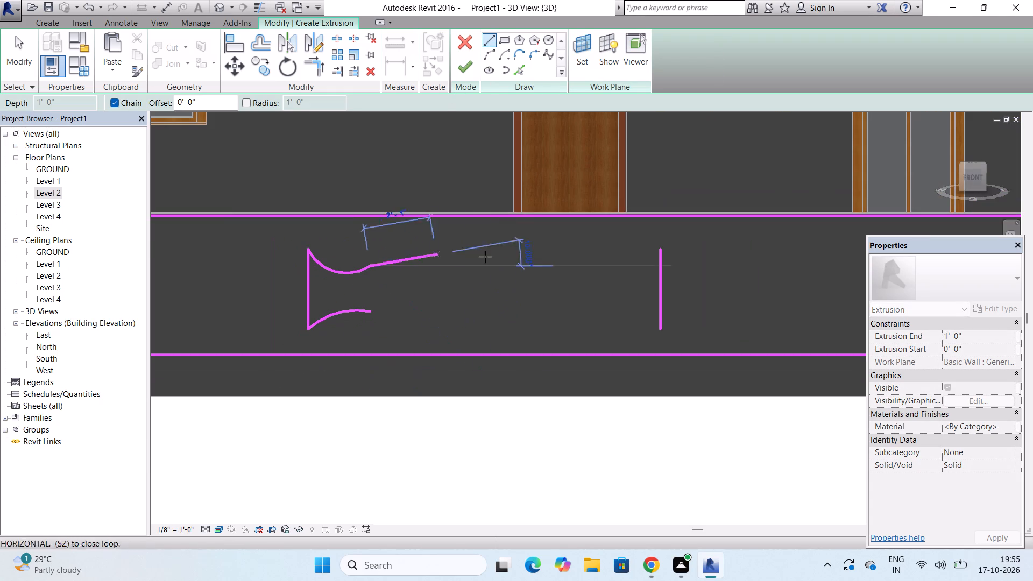
pyautogui.scroll(3, 657, 269)
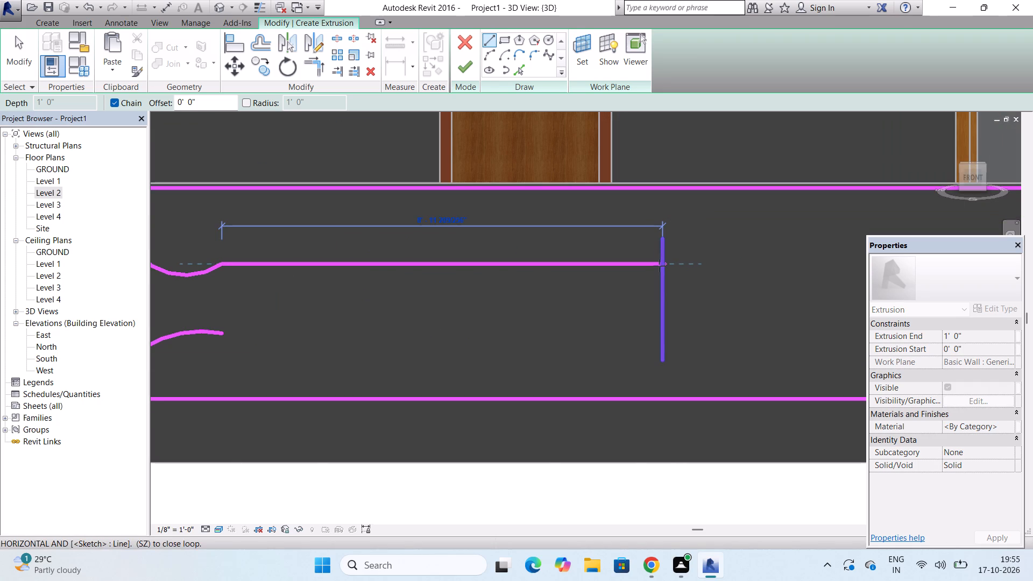
pyautogui.click(659, 266)
pyautogui.press('Escape')
pyautogui.press('Escape')
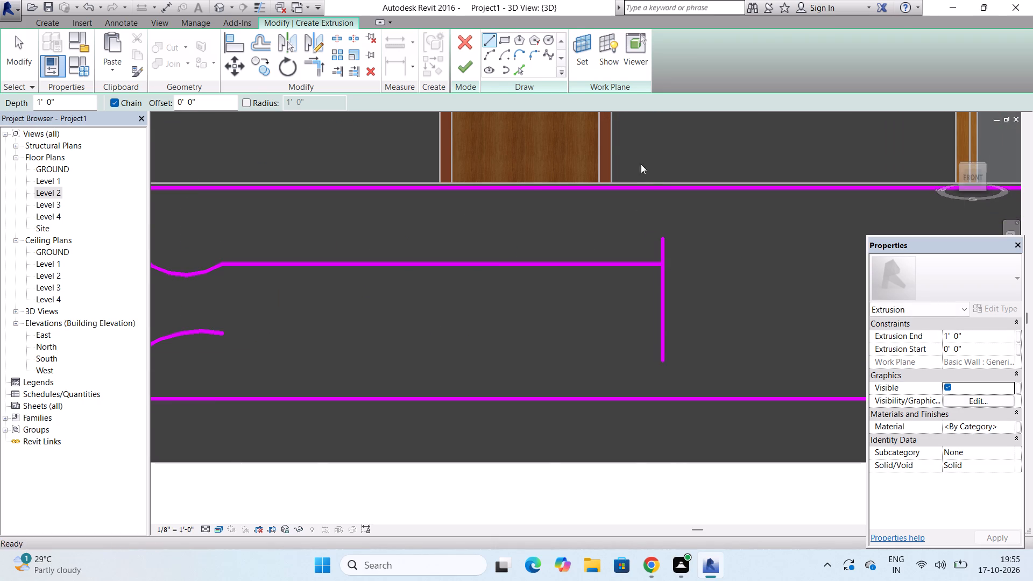
# Draw a horizontal line about 9' long from the lower arc's right end to the inner rectangle's remaining right edge.
pyautogui.click(491, 40)
pyautogui.scroll(-2, 497, 87)
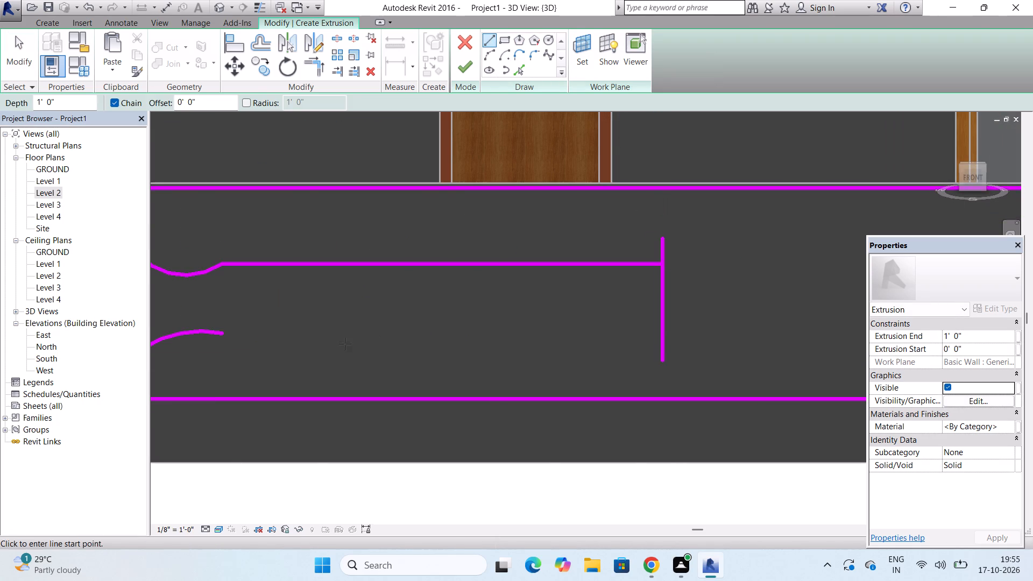
pyautogui.click(224, 337)
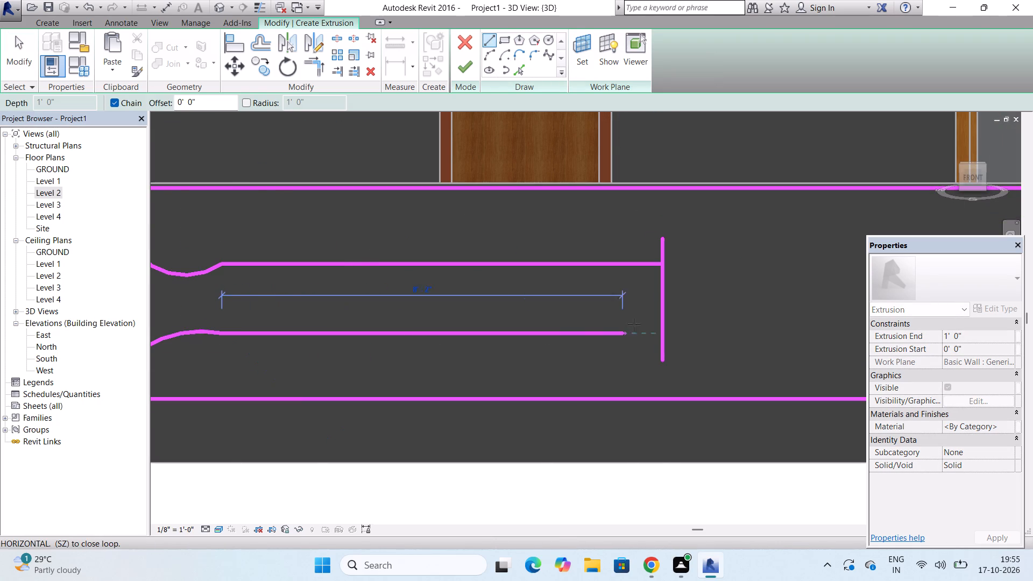
pyautogui.click(664, 337)
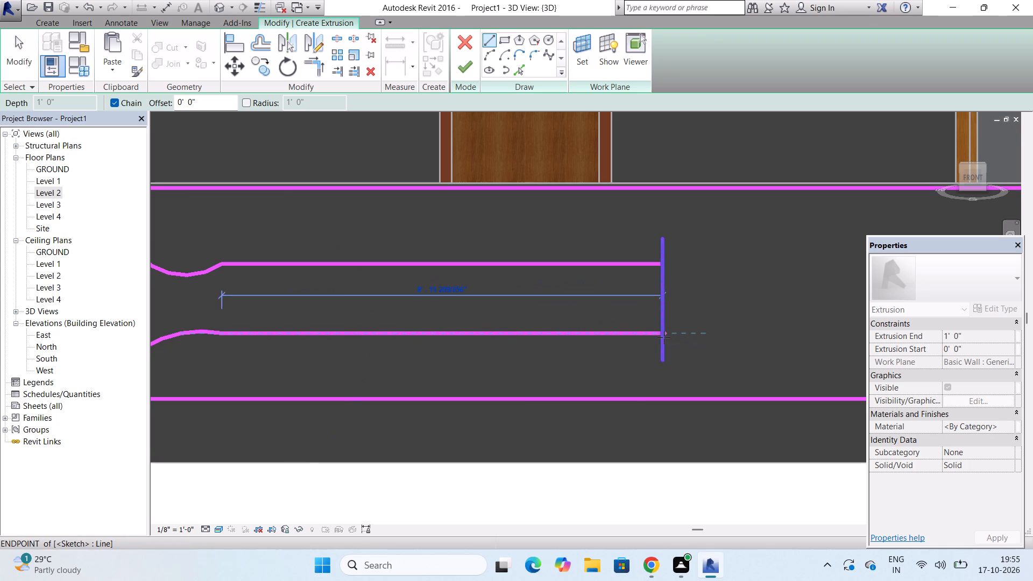
pyautogui.press('Escape')
pyautogui.press('Escape')
pyautogui.press('Escape')
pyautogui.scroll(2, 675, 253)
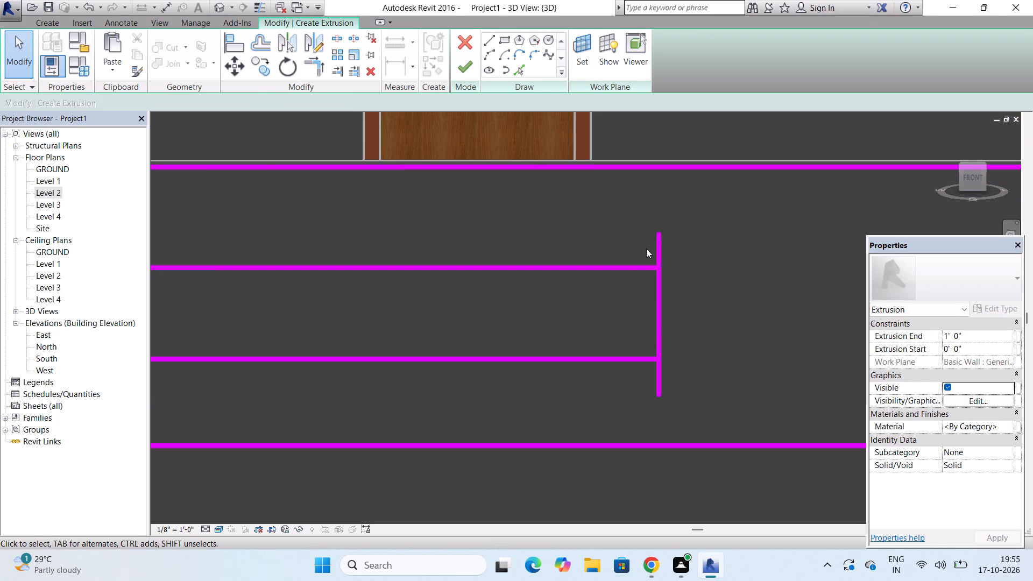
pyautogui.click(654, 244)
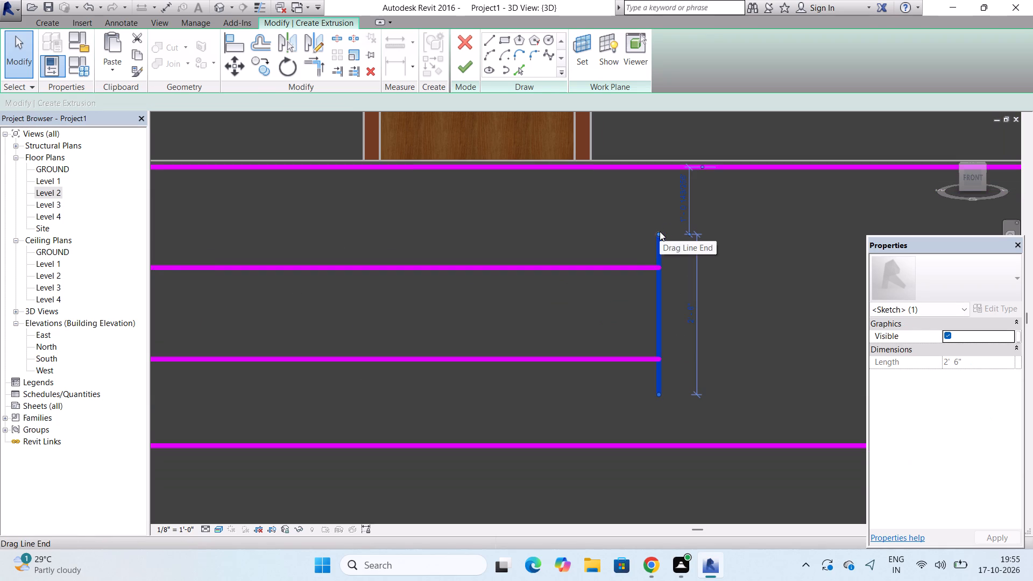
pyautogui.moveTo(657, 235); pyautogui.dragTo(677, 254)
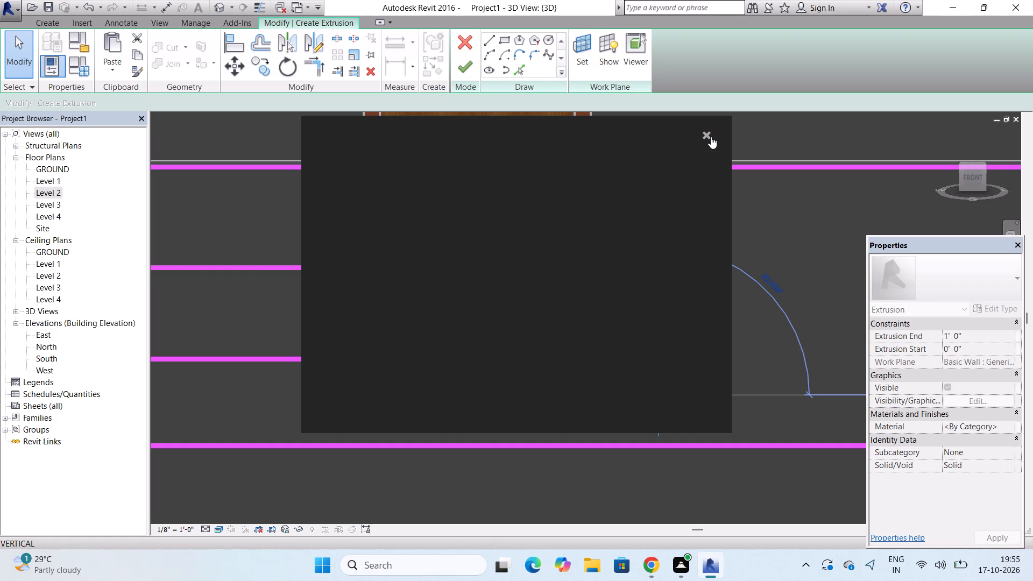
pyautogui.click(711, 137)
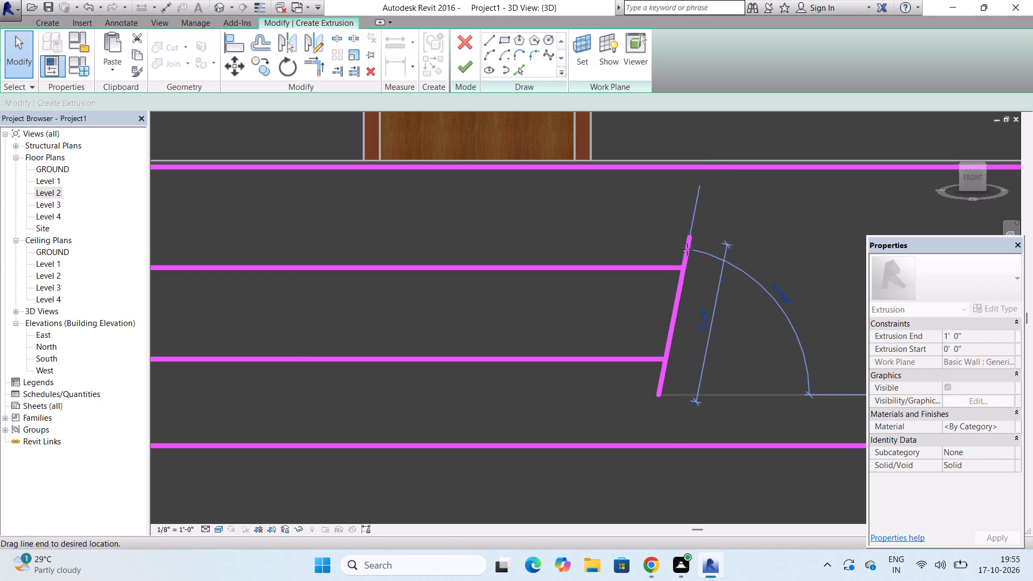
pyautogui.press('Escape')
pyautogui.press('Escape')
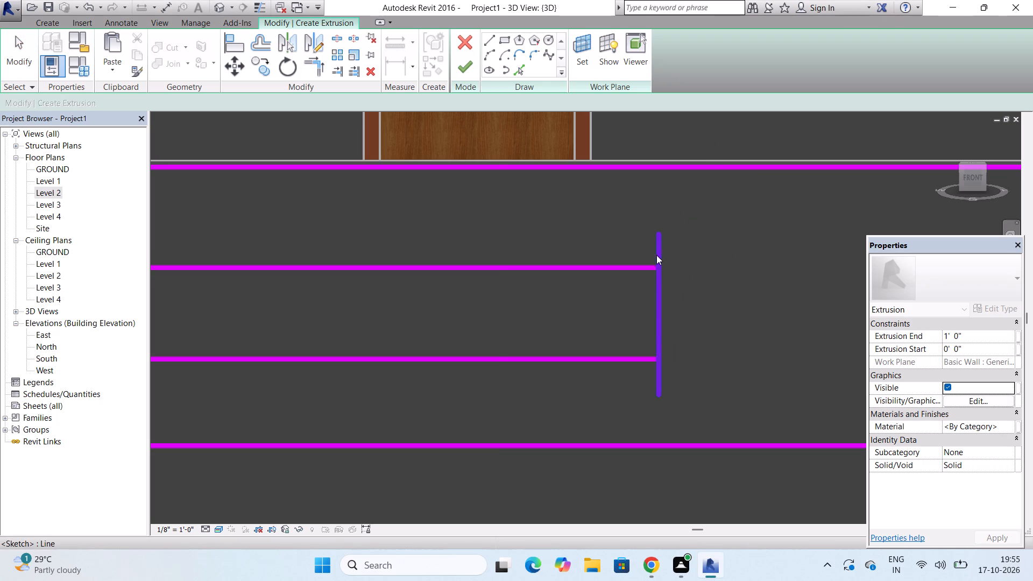
# Shorten the inner opening's right vertical edge at both ends so it spans only between the upper and lower horizontal lines.
pyautogui.click(656, 247)
pyautogui.moveTo(659, 233); pyautogui.dragTo(713, 260)
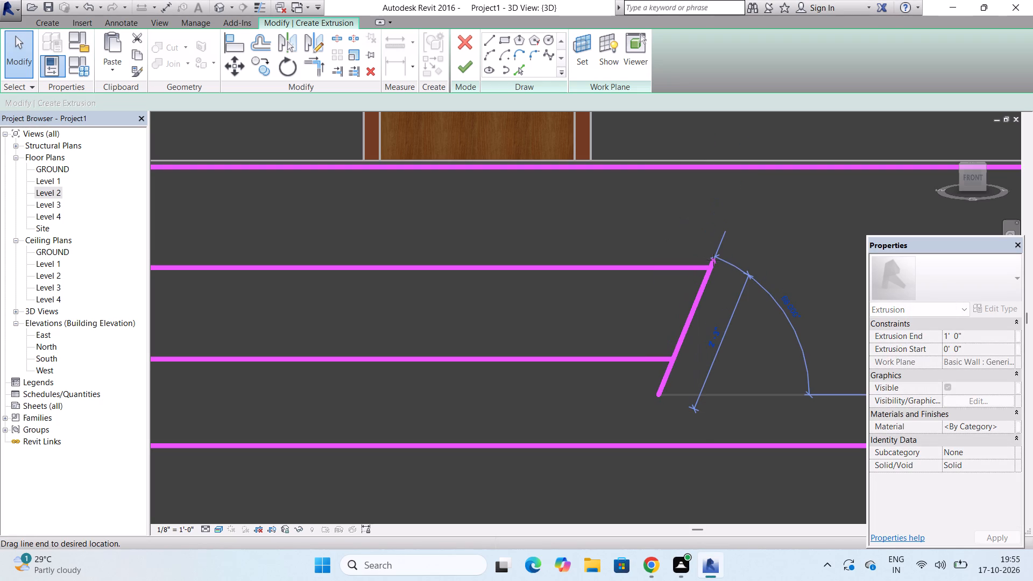
pyautogui.moveTo(713, 260); pyautogui.dragTo(664, 265)
pyautogui.press('Escape')
pyautogui.press('Escape')
pyautogui.scroll(-4, 664, 261)
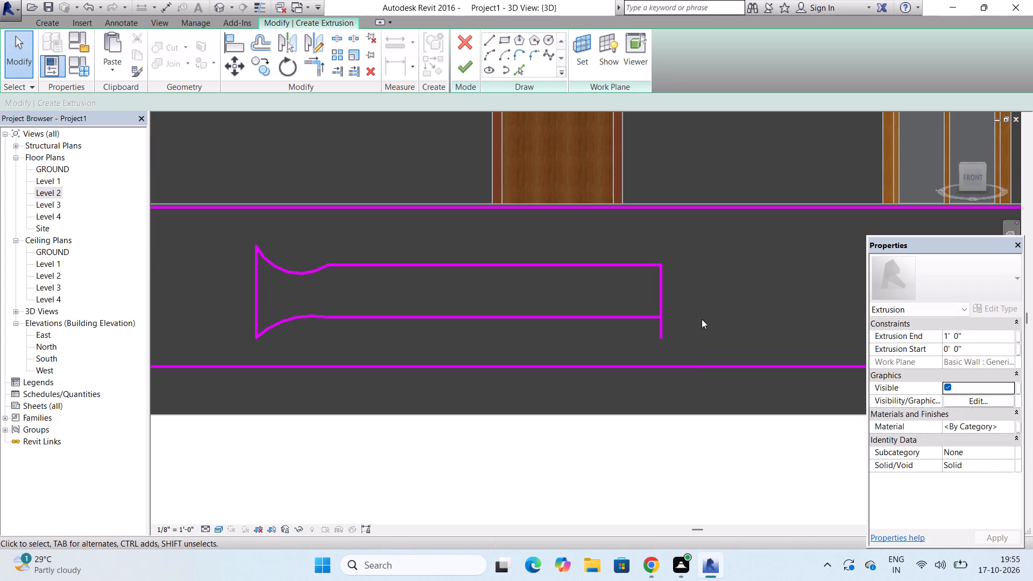
pyautogui.click(660, 332)
pyautogui.scroll(2, 674, 335)
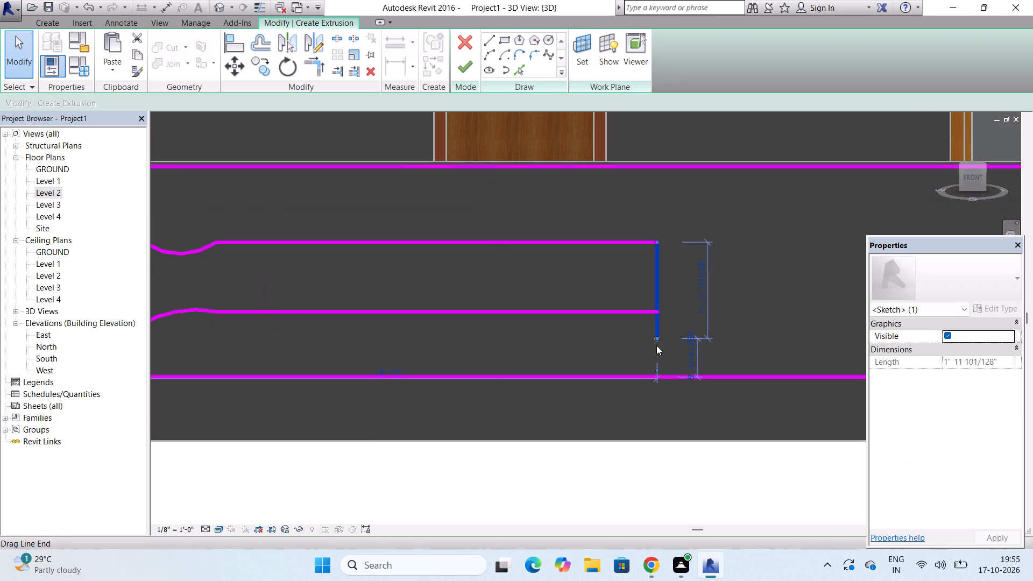
pyautogui.moveTo(656, 338); pyautogui.dragTo(656, 331)
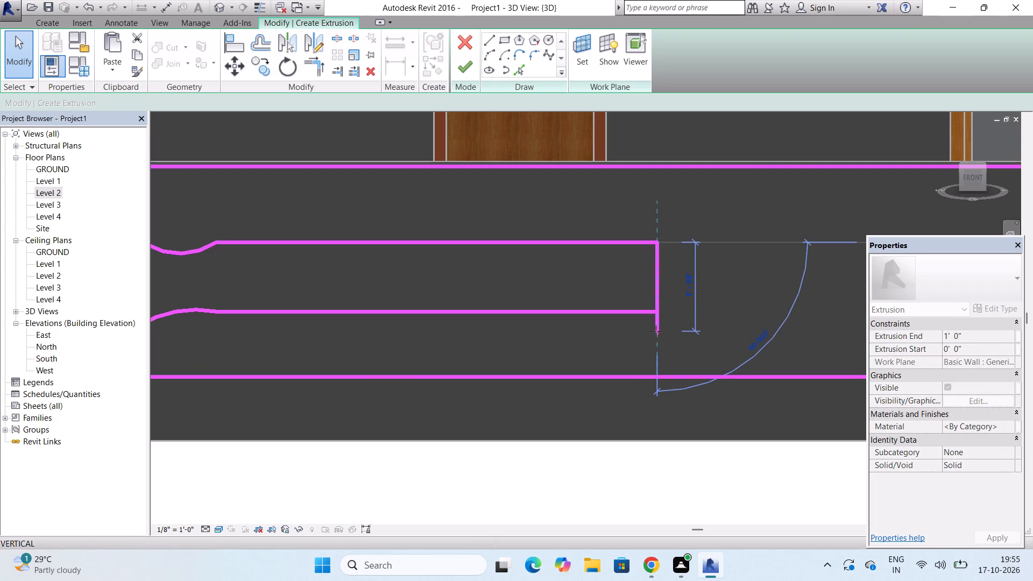
pyautogui.moveTo(656, 331); pyautogui.dragTo(656, 312)
pyautogui.press('Escape')
pyautogui.press('Escape')
pyautogui.press('Escape')
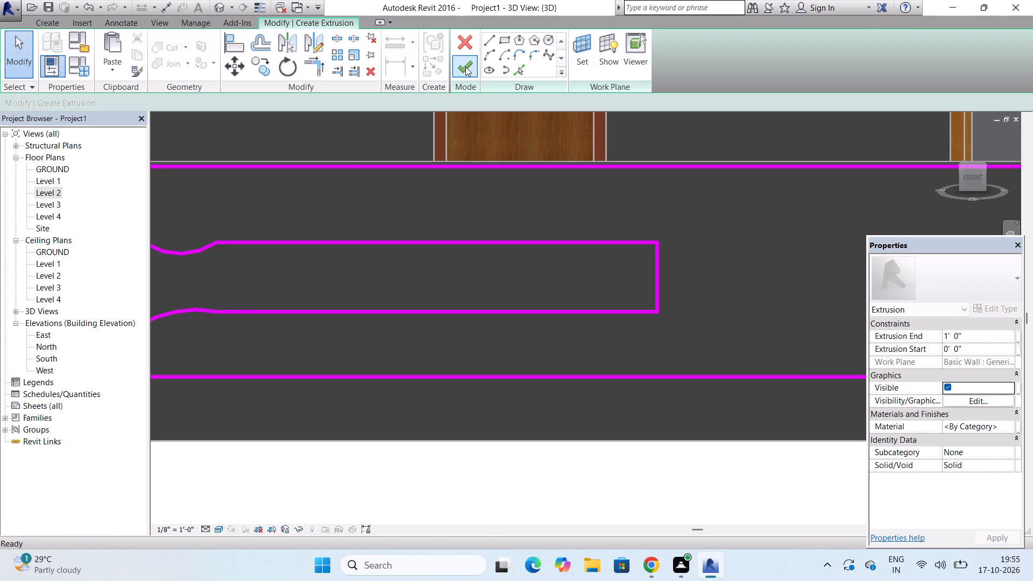
# Finish the base wall's extrusion sketch with a depth of 1' 0".
pyautogui.click(465, 67)
pyautogui.scroll(-4, 469, 219)
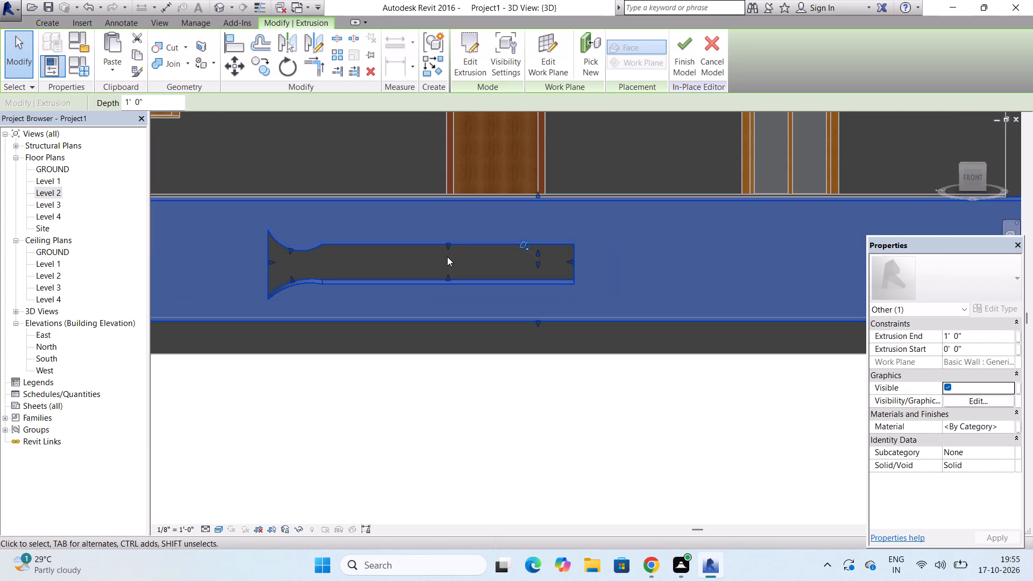
pyautogui.scroll(-7, 447, 257)
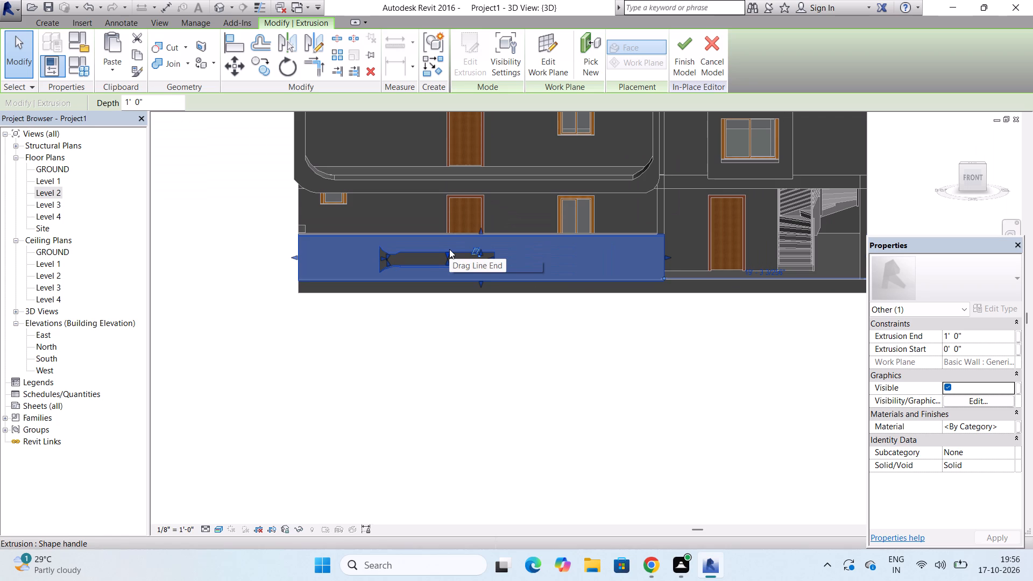
# Reopen the base wall extrusion's sketch and delete the inner opening's right vertical edge.
pyautogui.scroll(4, 449, 250)
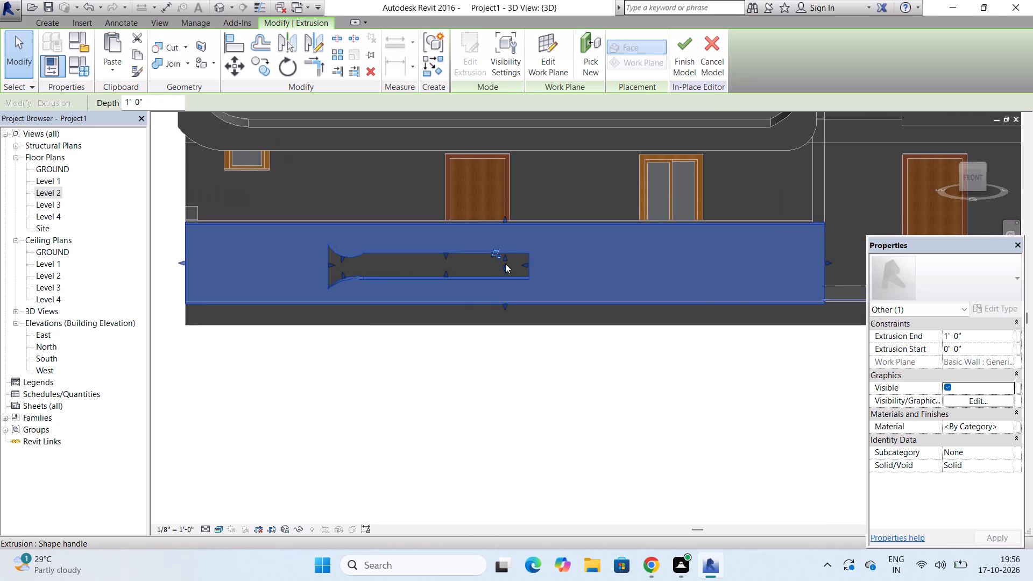
pyautogui.doubleClick(507, 252)
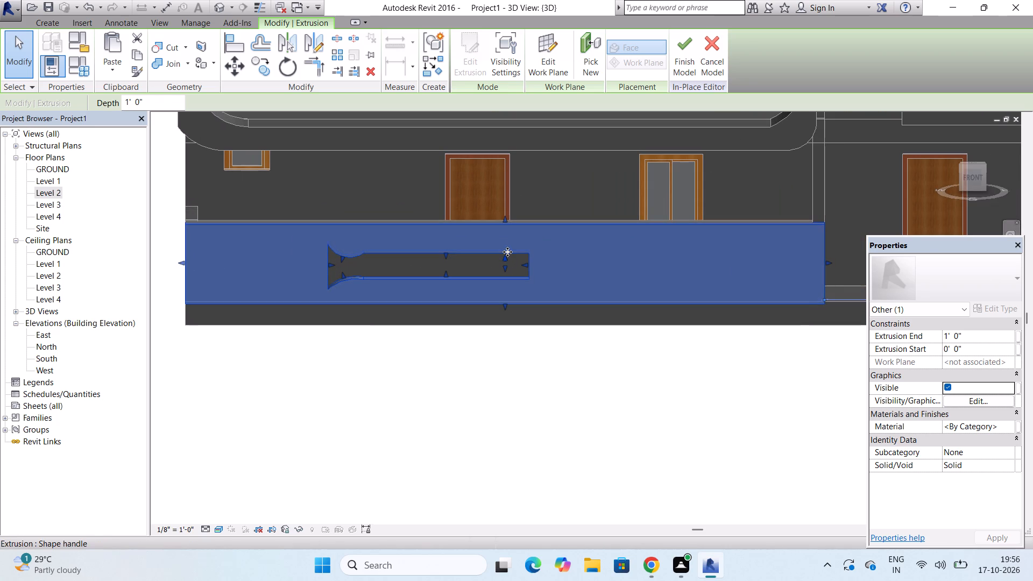
pyautogui.tripleClick(514, 257)
pyautogui.click(514, 257)
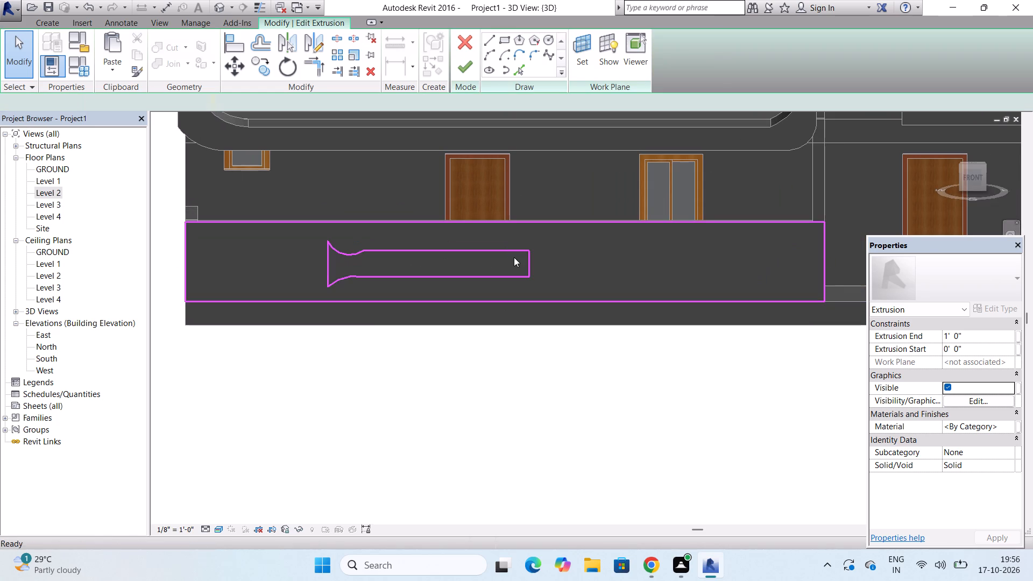
pyautogui.click(529, 265)
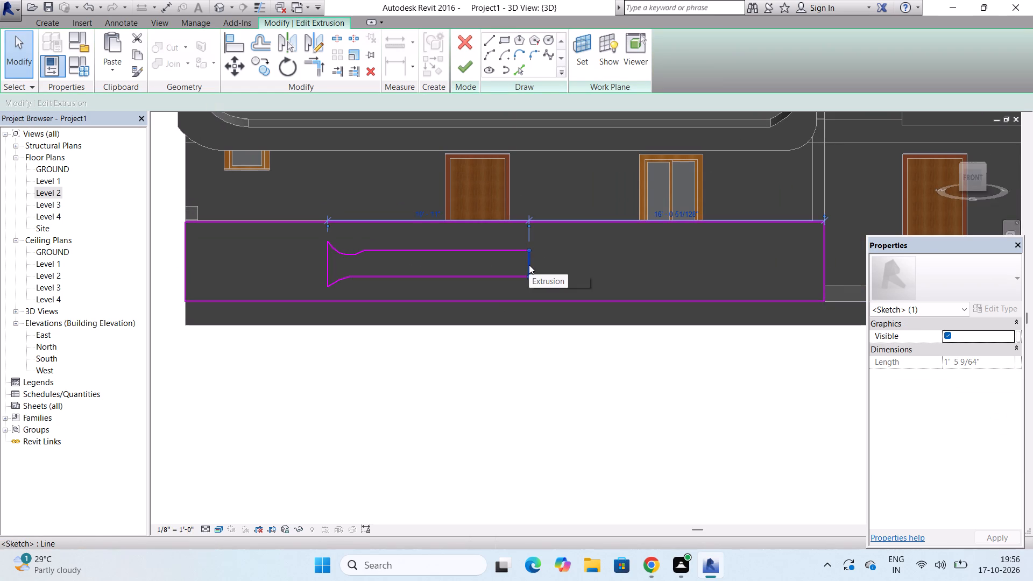
pyautogui.press('Escape')
pyautogui.click(529, 265)
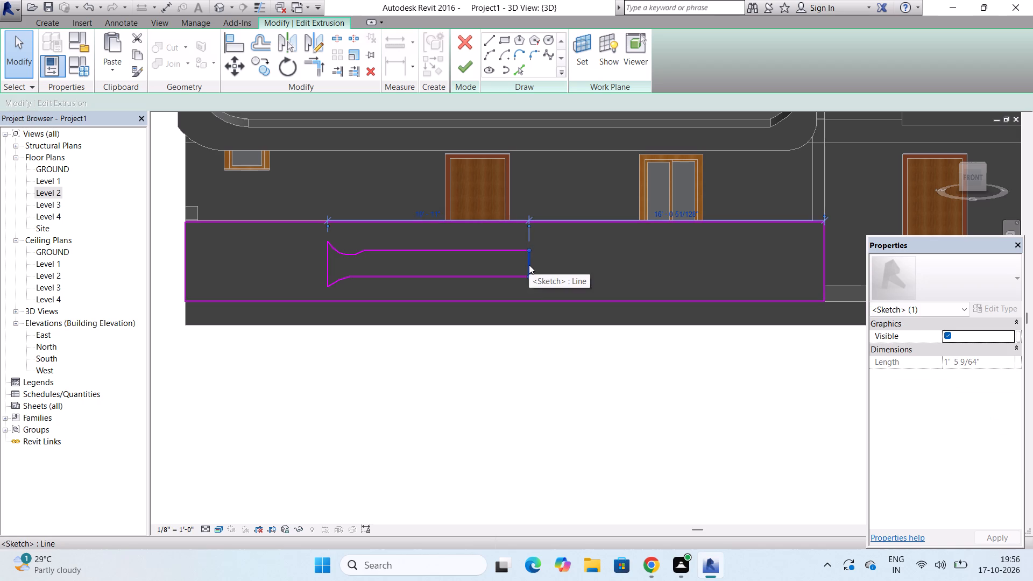
pyautogui.press('BackSpace')
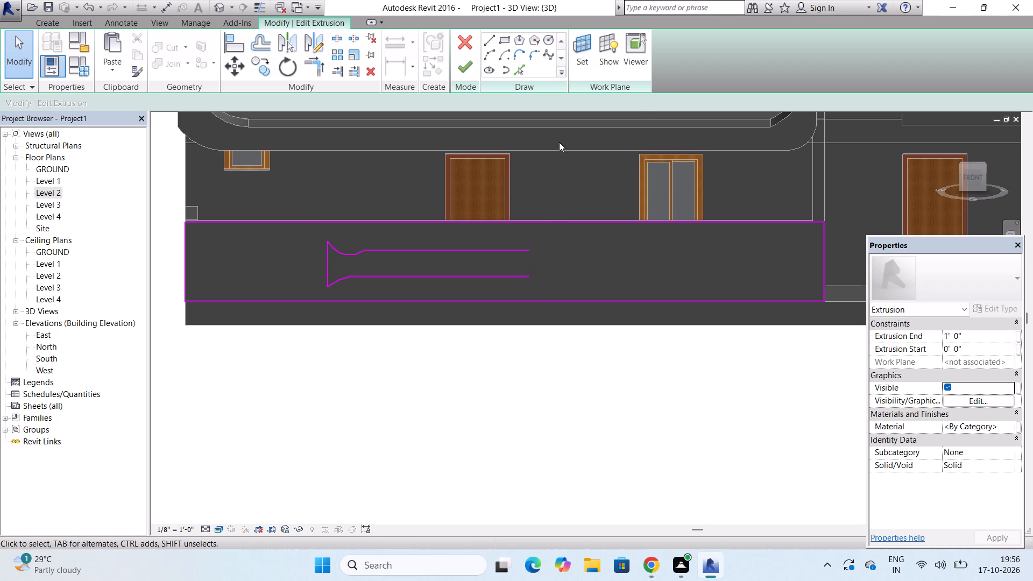
# Close the opening's right end with an outward-bulging Start-End-Radius arc between the two horizontal lines, and finish the sketch edit.
pyautogui.click(487, 49)
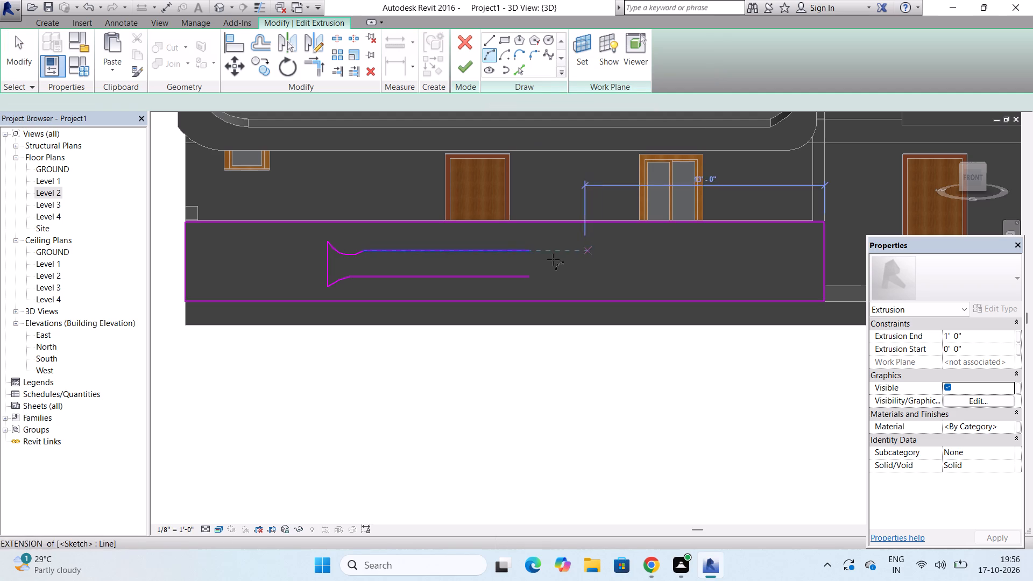
pyautogui.scroll(6, 528, 267)
pyautogui.click(530, 226)
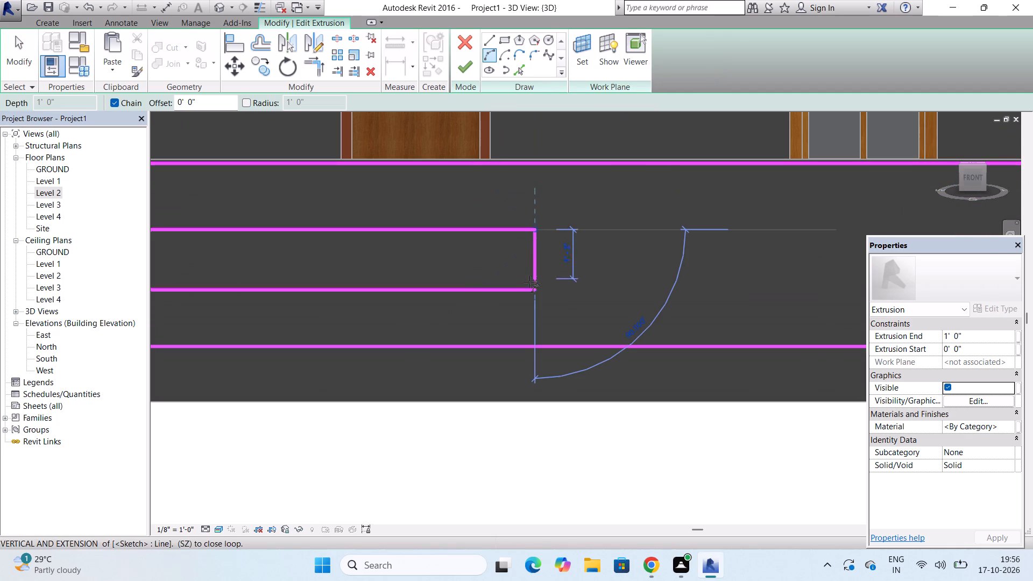
pyautogui.click(531, 290)
pyautogui.click(552, 269)
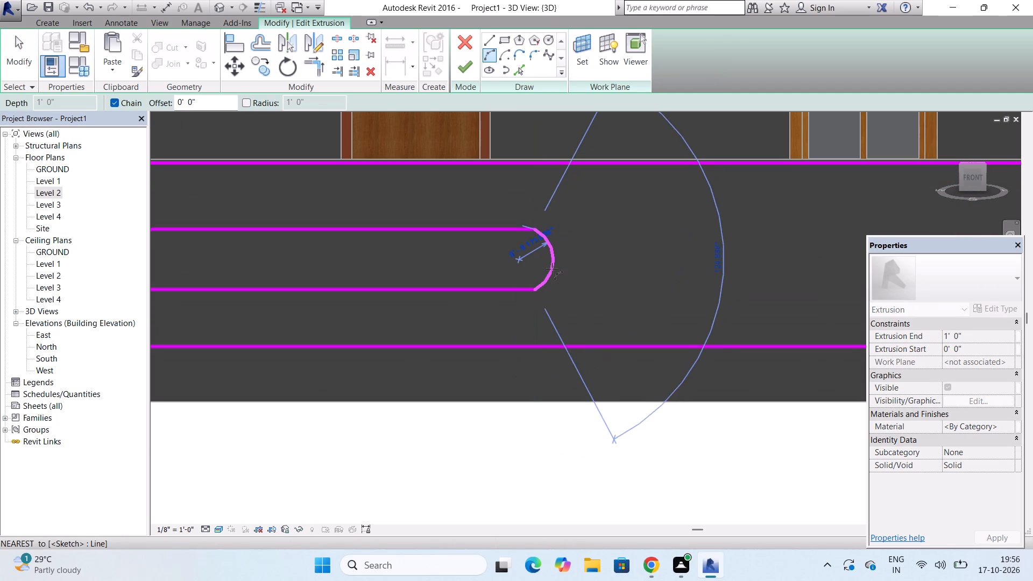
pyautogui.press('Escape')
pyautogui.press('Escape')
pyautogui.press('Escape')
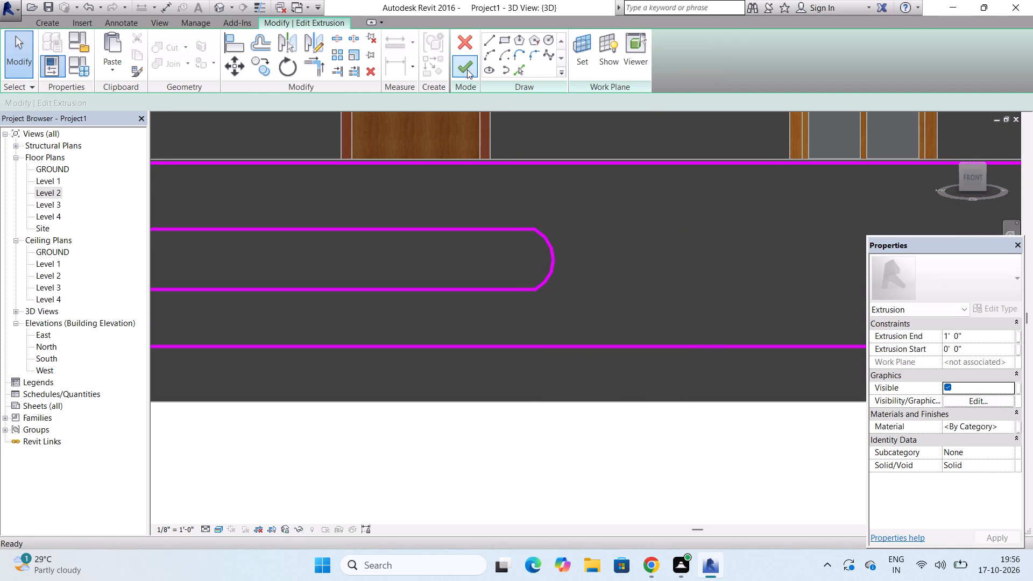
pyautogui.click(467, 69)
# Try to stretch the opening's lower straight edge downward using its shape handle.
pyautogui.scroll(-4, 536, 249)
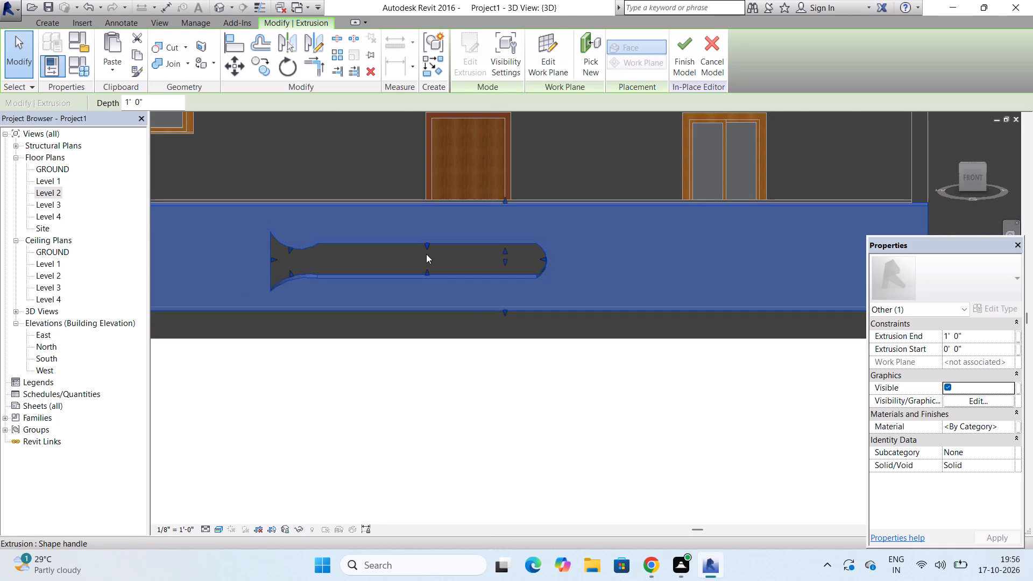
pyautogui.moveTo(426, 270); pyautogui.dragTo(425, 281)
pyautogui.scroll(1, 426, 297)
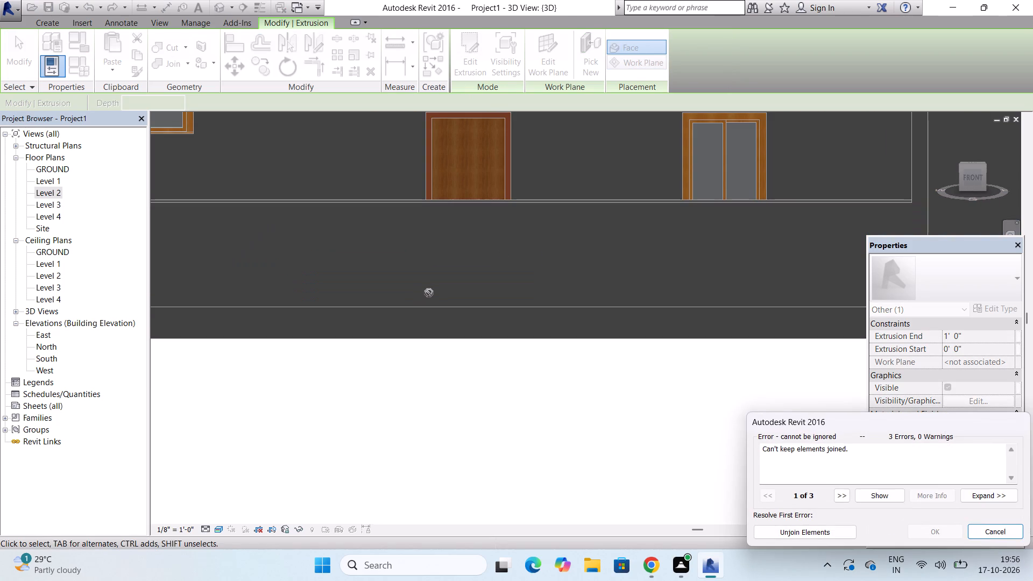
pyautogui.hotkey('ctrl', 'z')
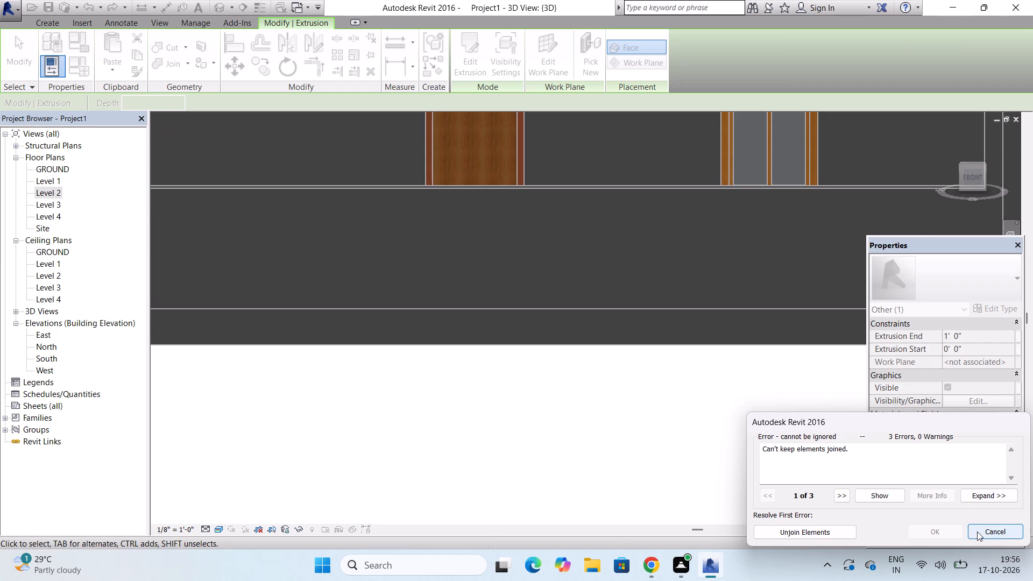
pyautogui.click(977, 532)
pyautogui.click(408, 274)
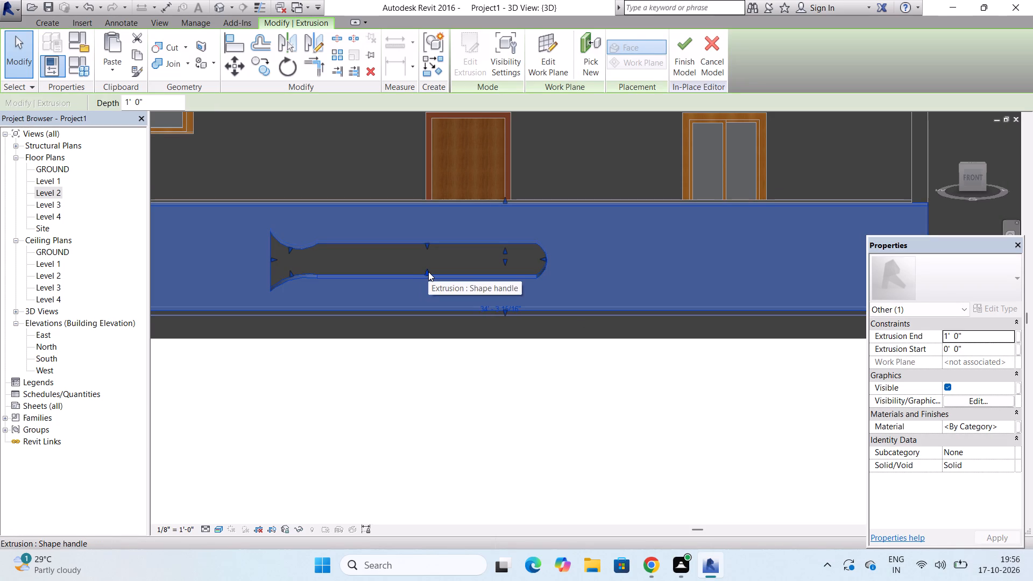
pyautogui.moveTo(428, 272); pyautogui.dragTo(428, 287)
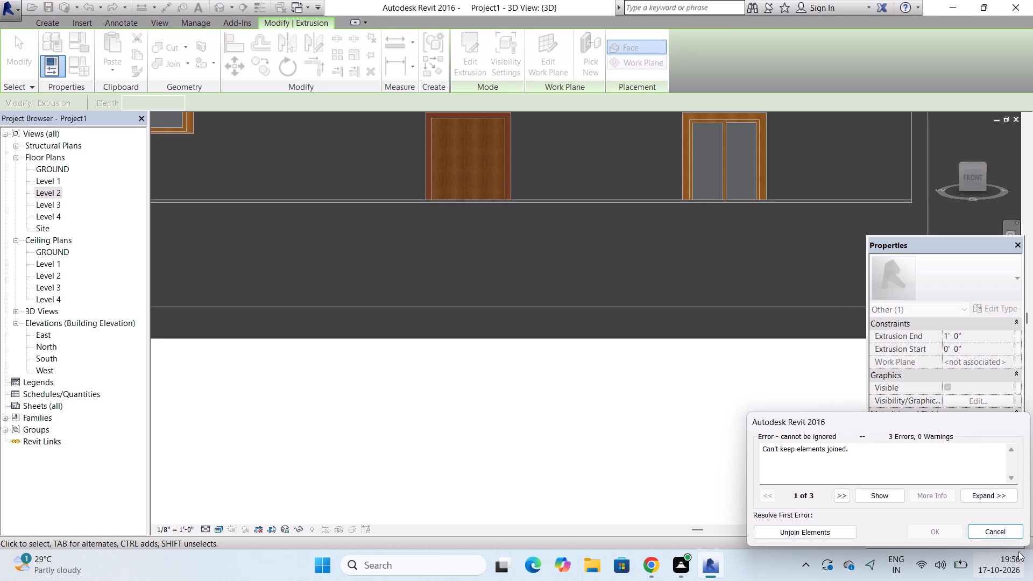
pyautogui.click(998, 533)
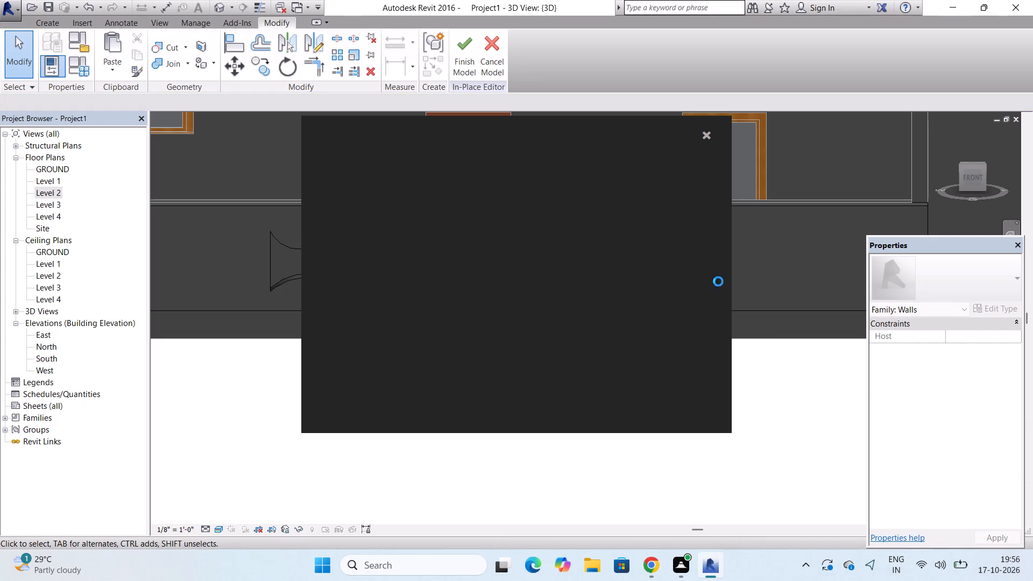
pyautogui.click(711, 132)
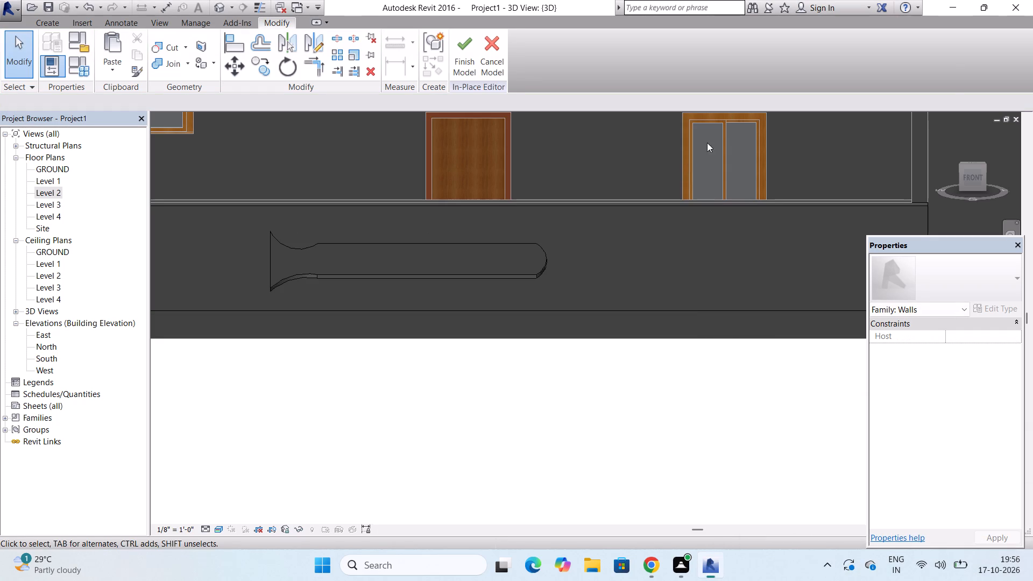
# Finish the in-place wall model.
pyautogui.click(457, 72)
# Examine the whole house and the base wall's opening from an angle between the front and right sides.
pyautogui.scroll(-2, 438, 151)
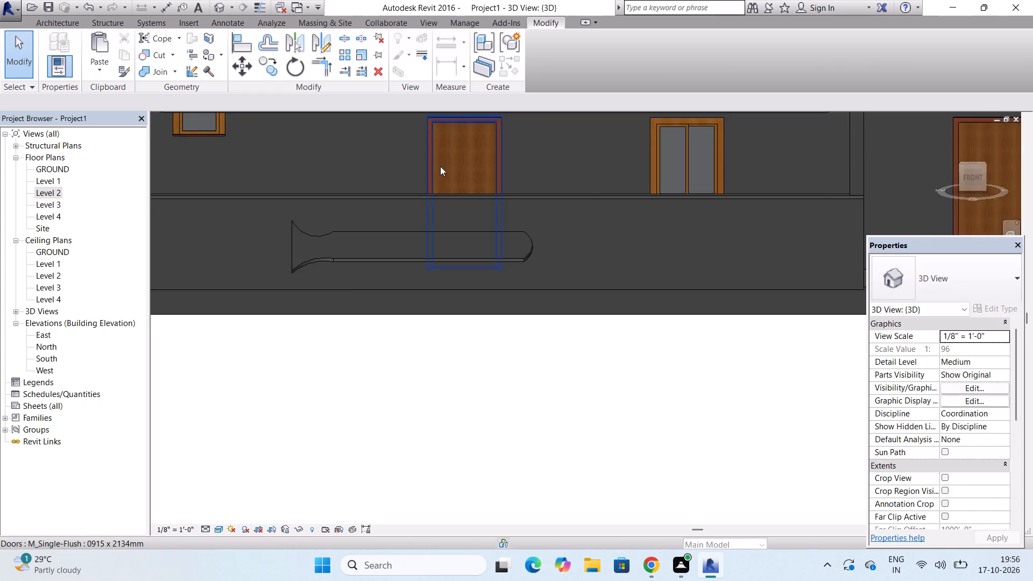
pyautogui.scroll(-9, 440, 166)
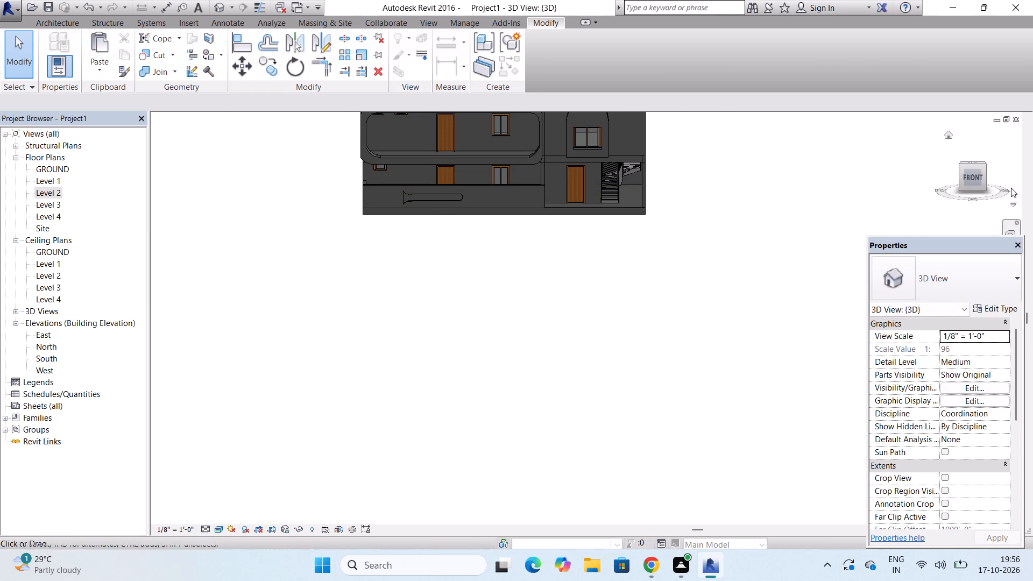
pyautogui.scroll(-2, 945, 224)
pyautogui.scroll(-2, 738, 275)
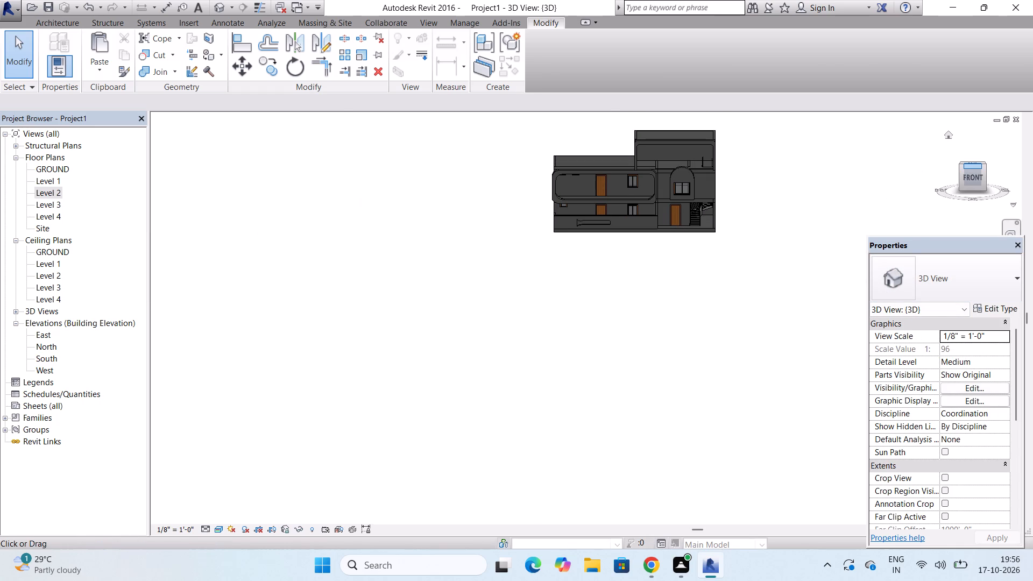
pyautogui.moveTo(959, 166); pyautogui.dragTo(805, 186)
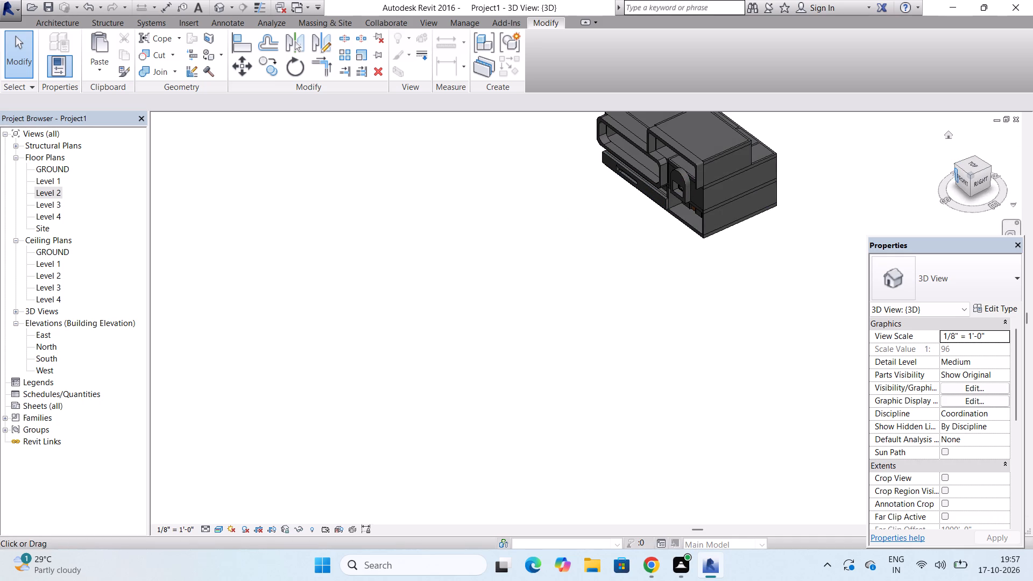
pyautogui.moveTo(956, 165); pyautogui.dragTo(973, 135)
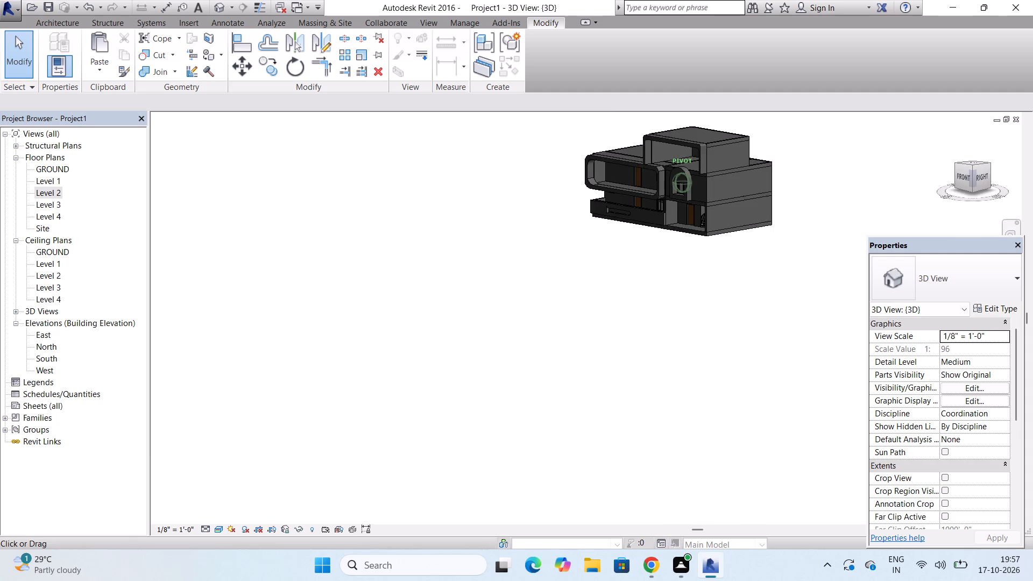
pyautogui.moveTo(973, 135); pyautogui.dragTo(978, 116)
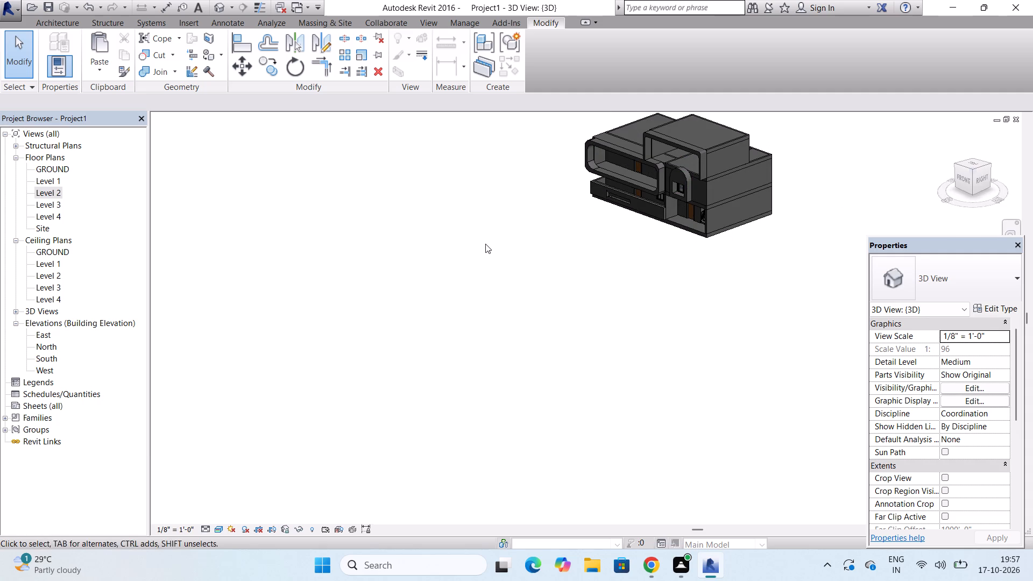
pyautogui.scroll(10, 631, 194)
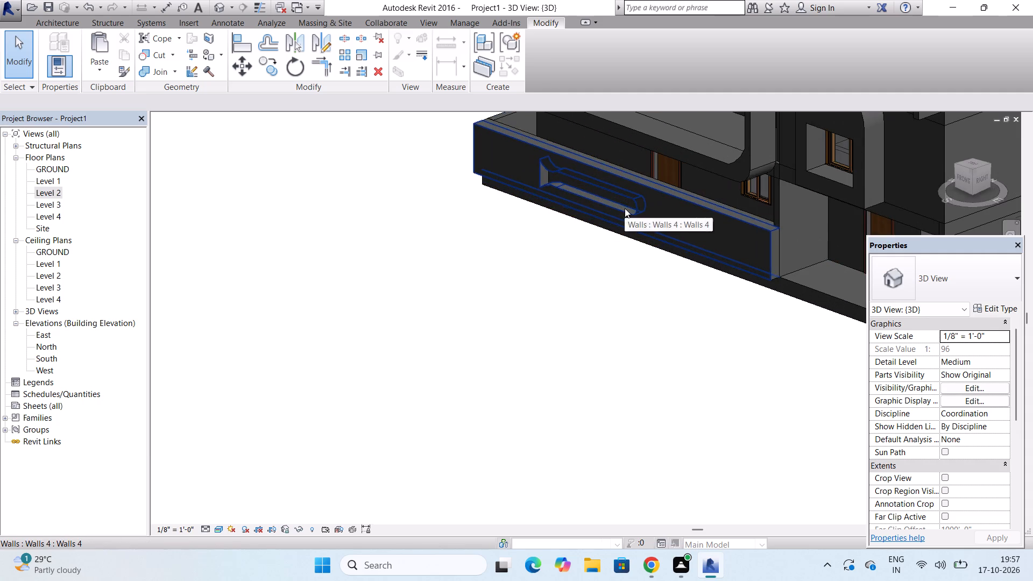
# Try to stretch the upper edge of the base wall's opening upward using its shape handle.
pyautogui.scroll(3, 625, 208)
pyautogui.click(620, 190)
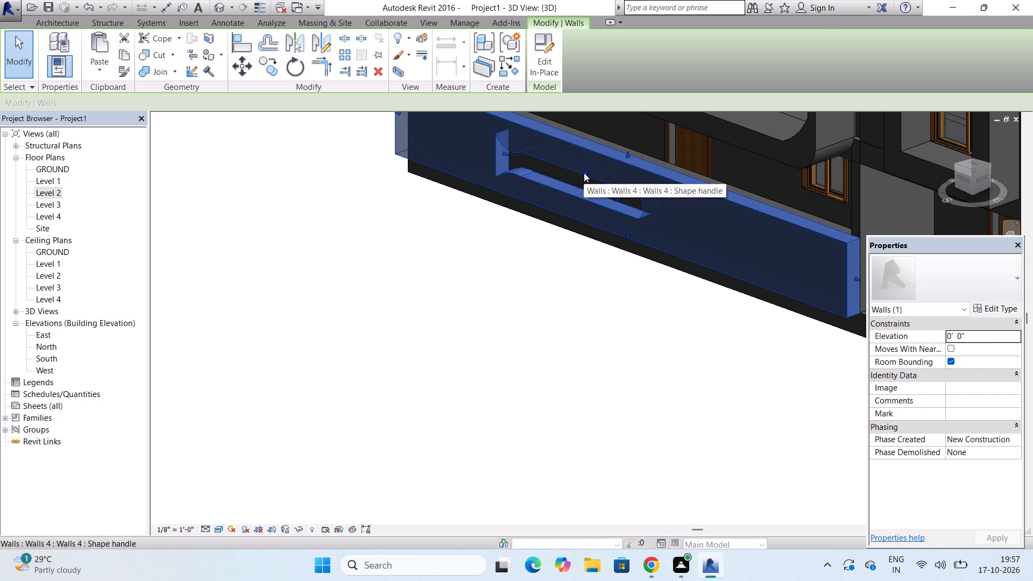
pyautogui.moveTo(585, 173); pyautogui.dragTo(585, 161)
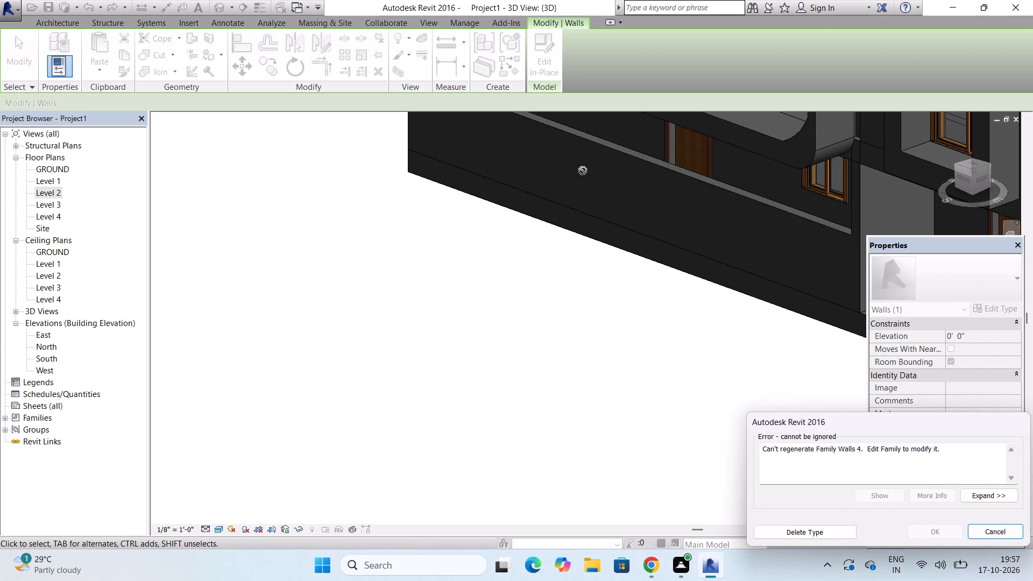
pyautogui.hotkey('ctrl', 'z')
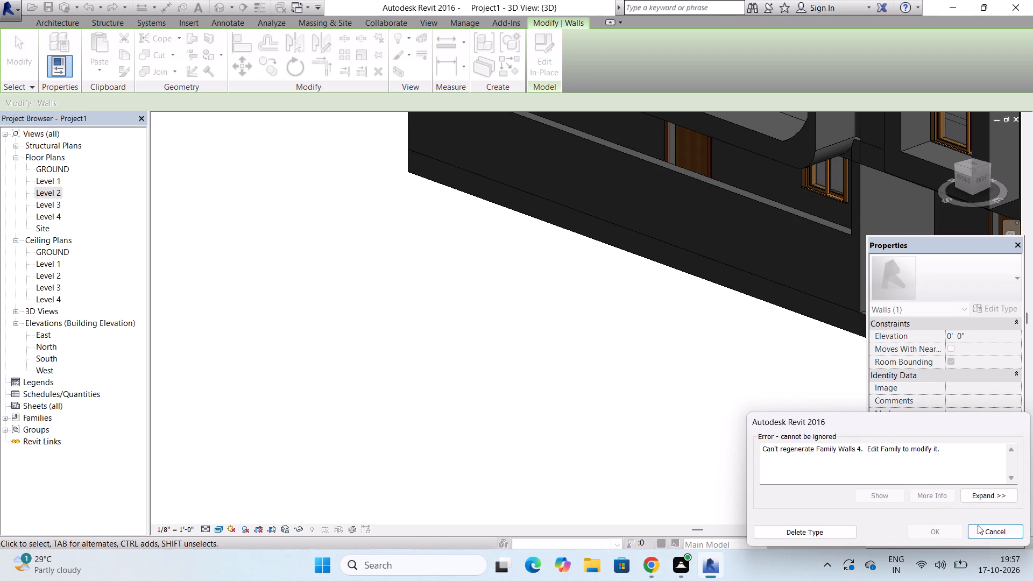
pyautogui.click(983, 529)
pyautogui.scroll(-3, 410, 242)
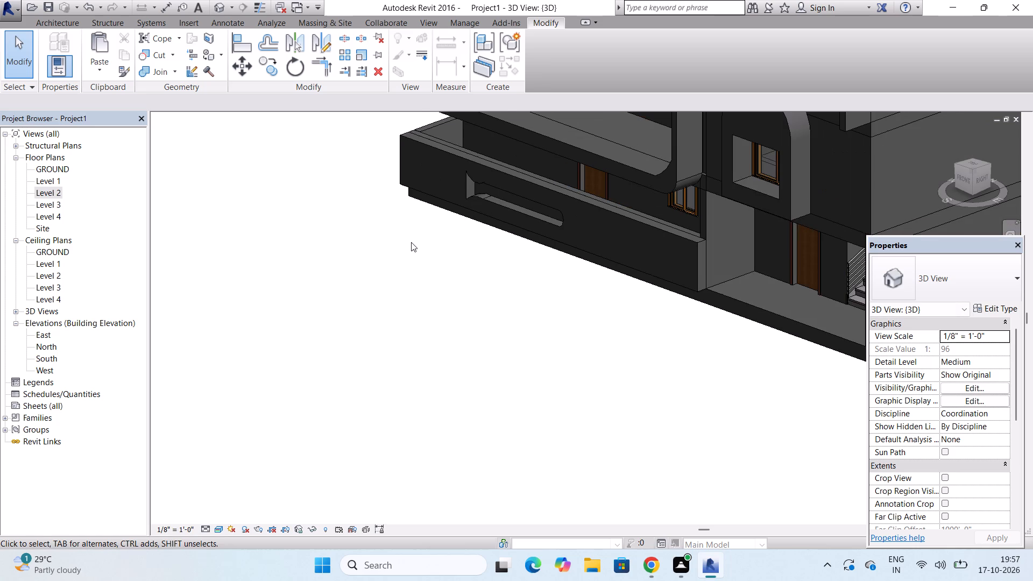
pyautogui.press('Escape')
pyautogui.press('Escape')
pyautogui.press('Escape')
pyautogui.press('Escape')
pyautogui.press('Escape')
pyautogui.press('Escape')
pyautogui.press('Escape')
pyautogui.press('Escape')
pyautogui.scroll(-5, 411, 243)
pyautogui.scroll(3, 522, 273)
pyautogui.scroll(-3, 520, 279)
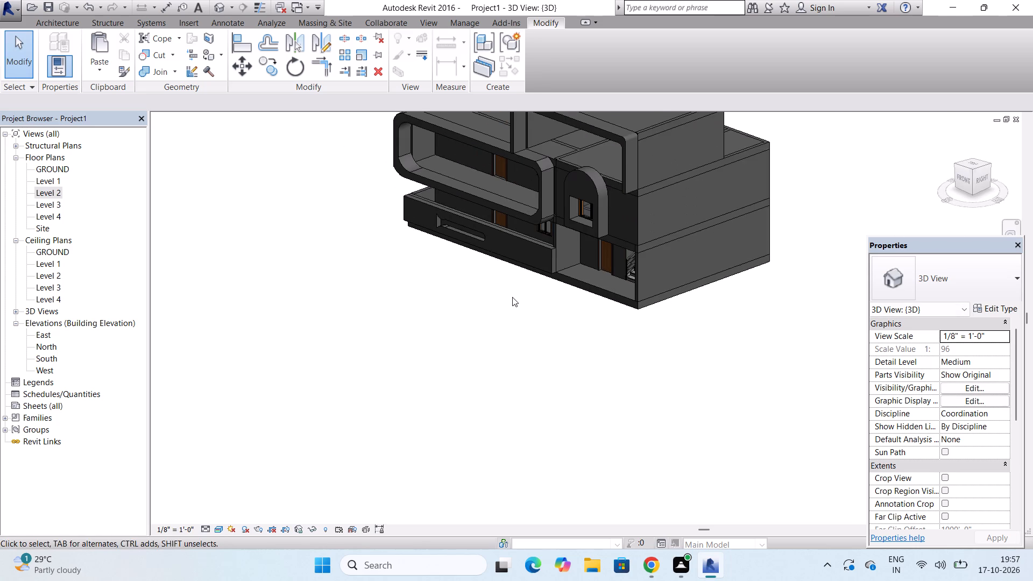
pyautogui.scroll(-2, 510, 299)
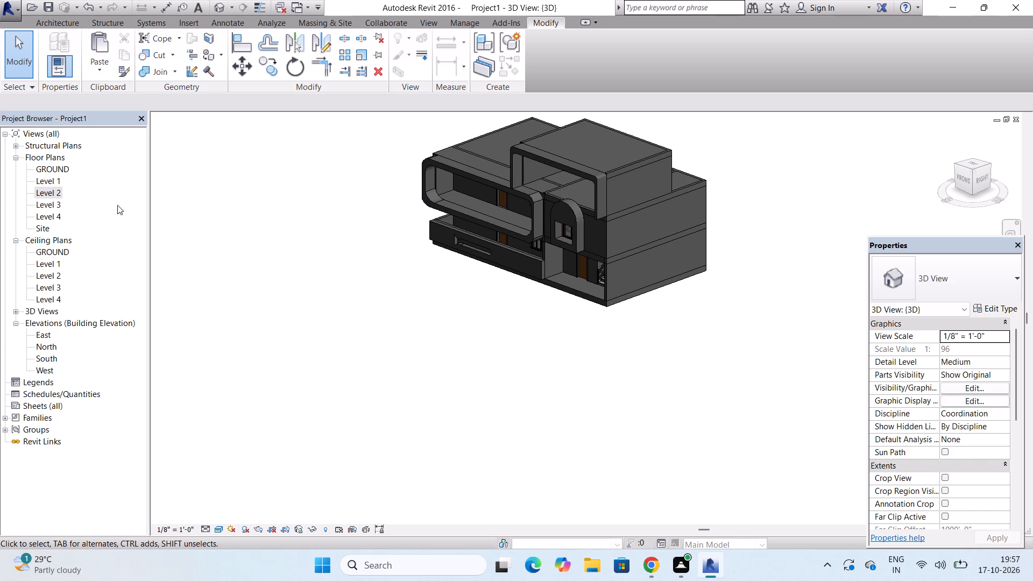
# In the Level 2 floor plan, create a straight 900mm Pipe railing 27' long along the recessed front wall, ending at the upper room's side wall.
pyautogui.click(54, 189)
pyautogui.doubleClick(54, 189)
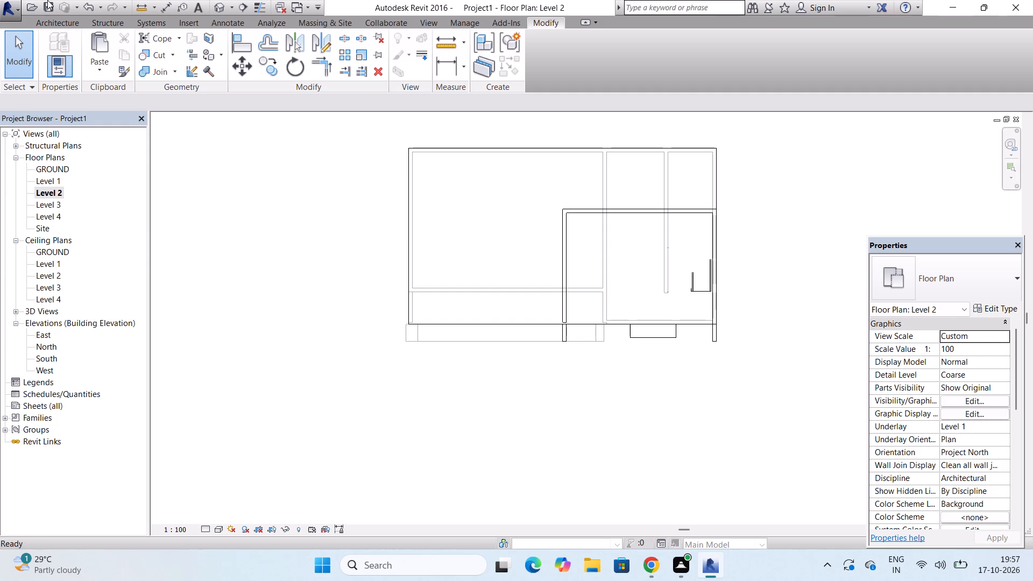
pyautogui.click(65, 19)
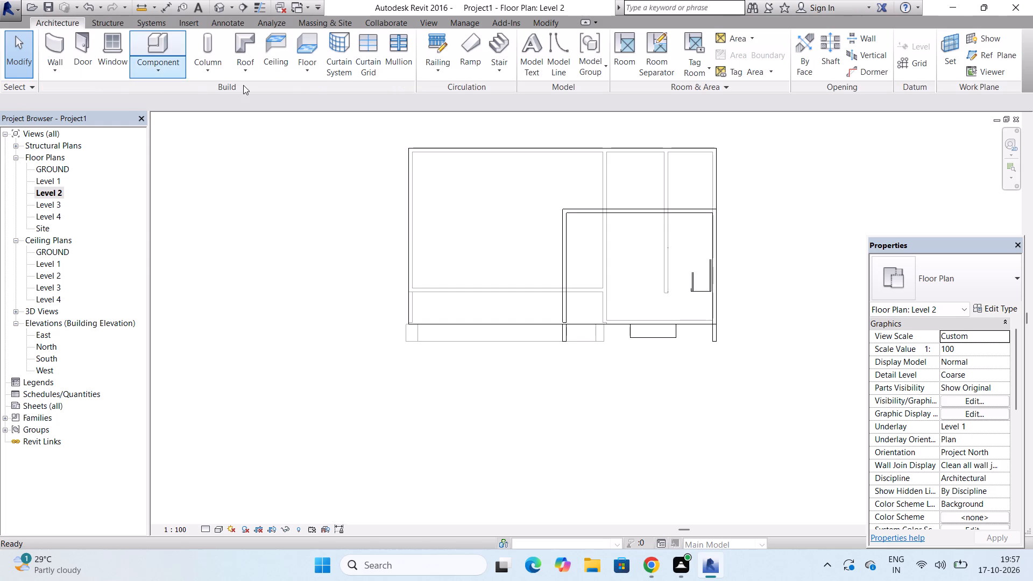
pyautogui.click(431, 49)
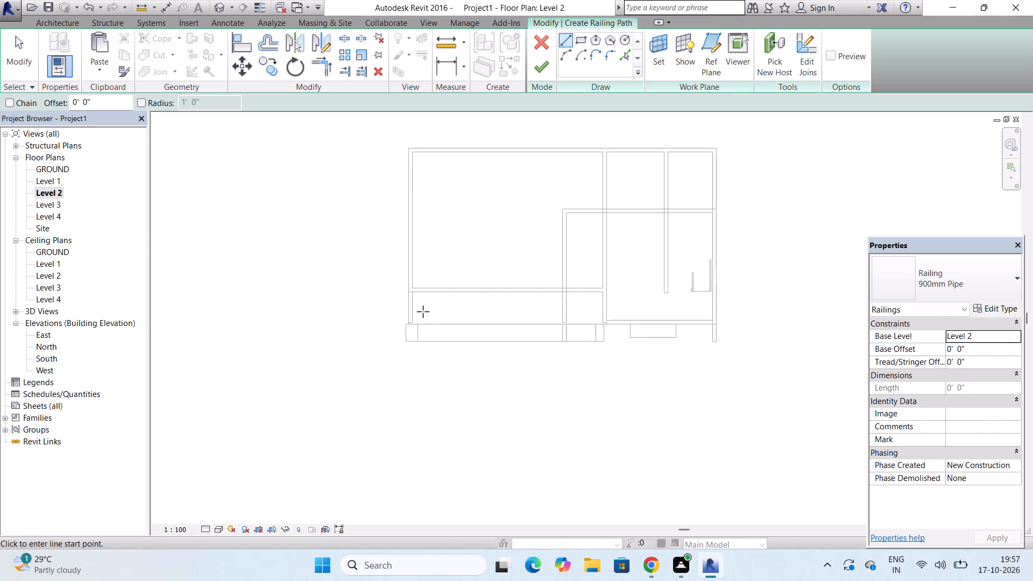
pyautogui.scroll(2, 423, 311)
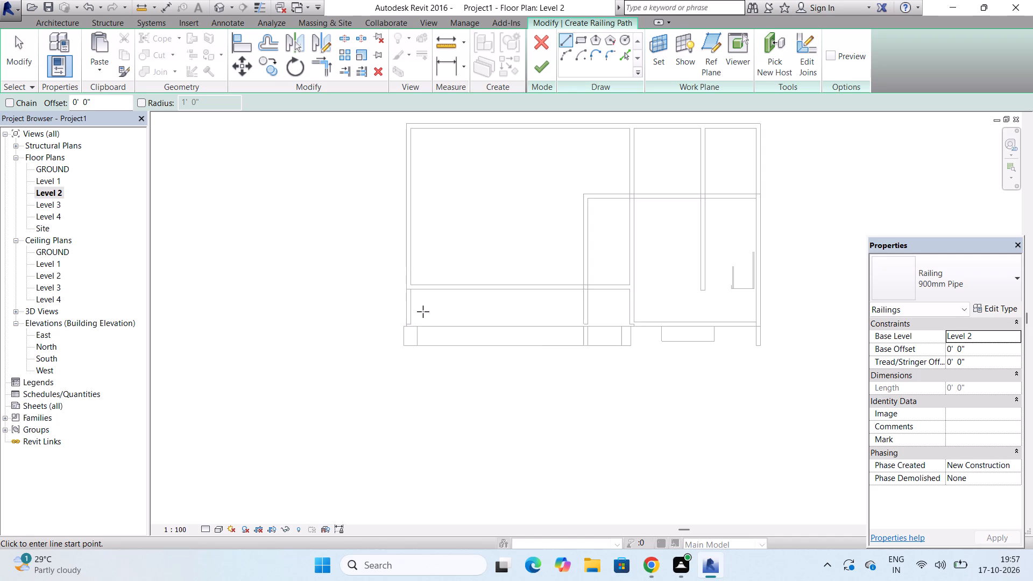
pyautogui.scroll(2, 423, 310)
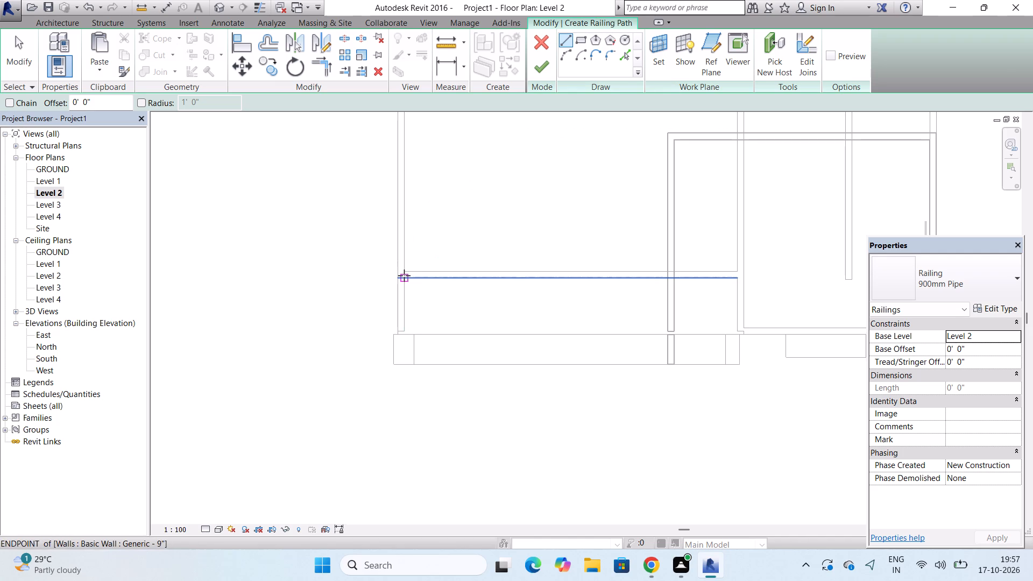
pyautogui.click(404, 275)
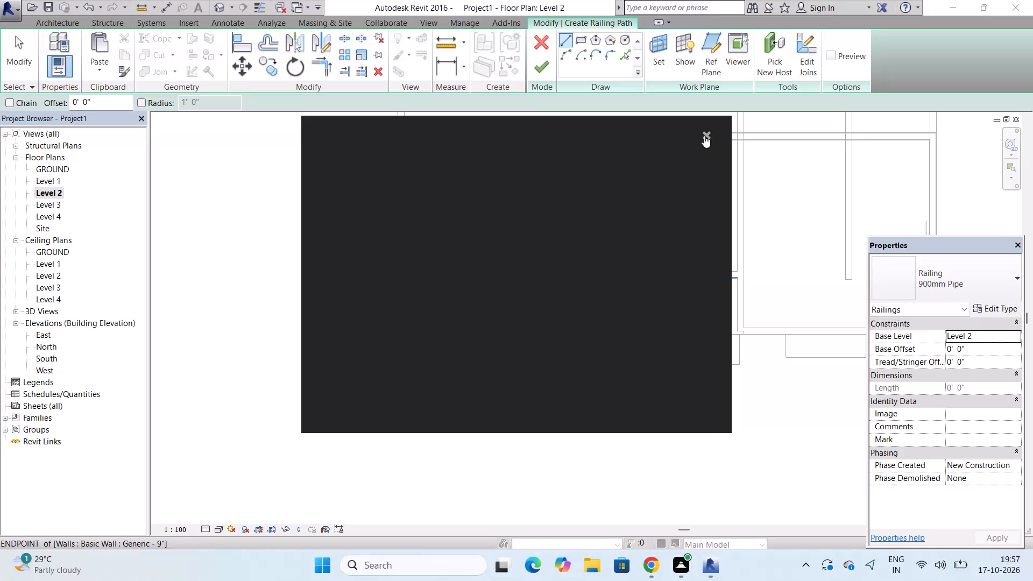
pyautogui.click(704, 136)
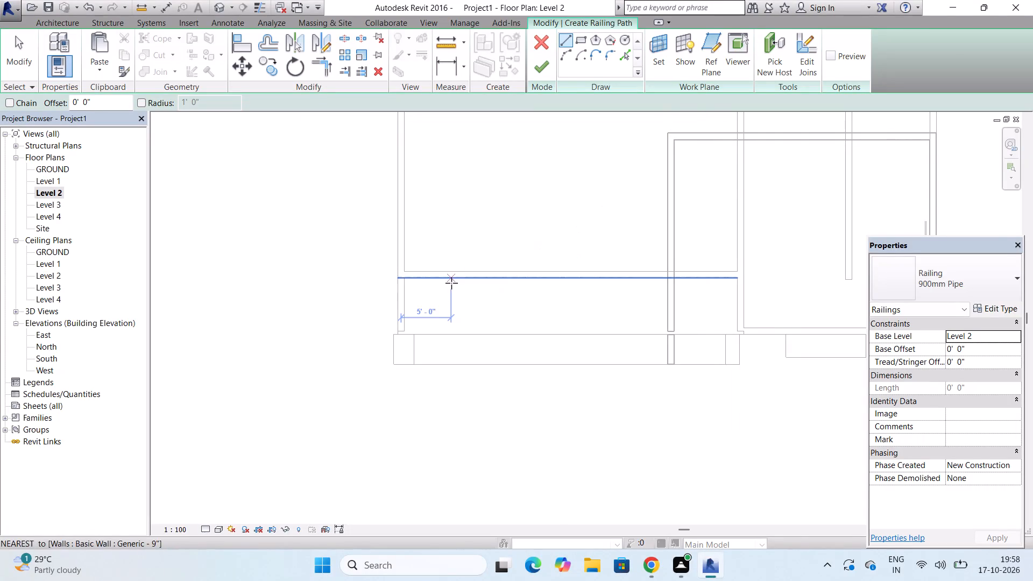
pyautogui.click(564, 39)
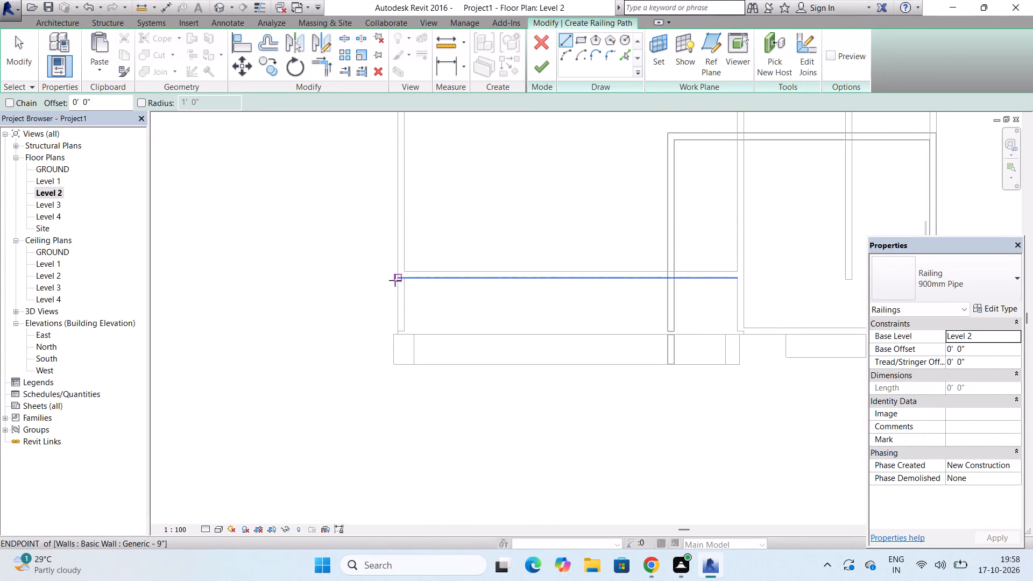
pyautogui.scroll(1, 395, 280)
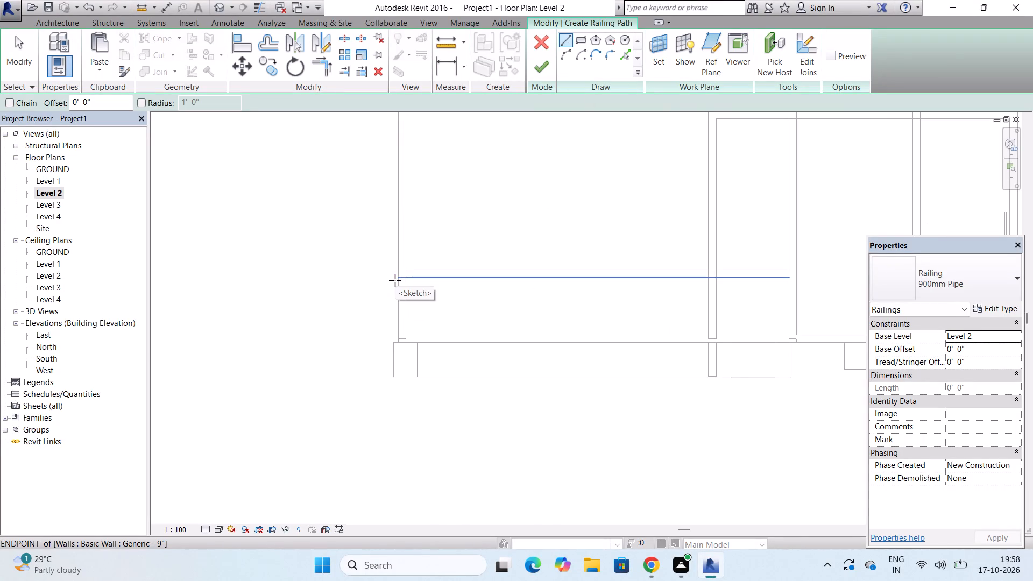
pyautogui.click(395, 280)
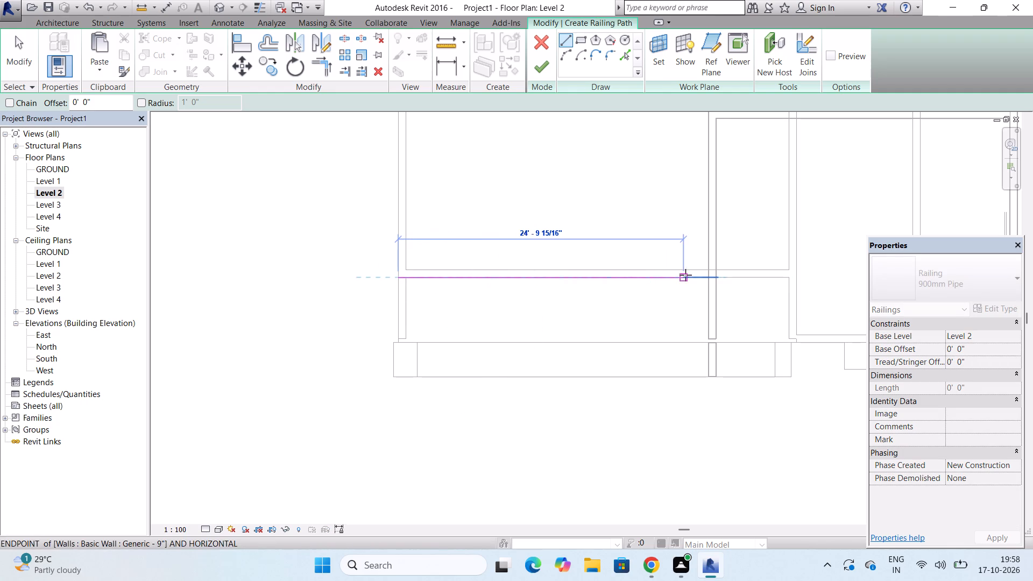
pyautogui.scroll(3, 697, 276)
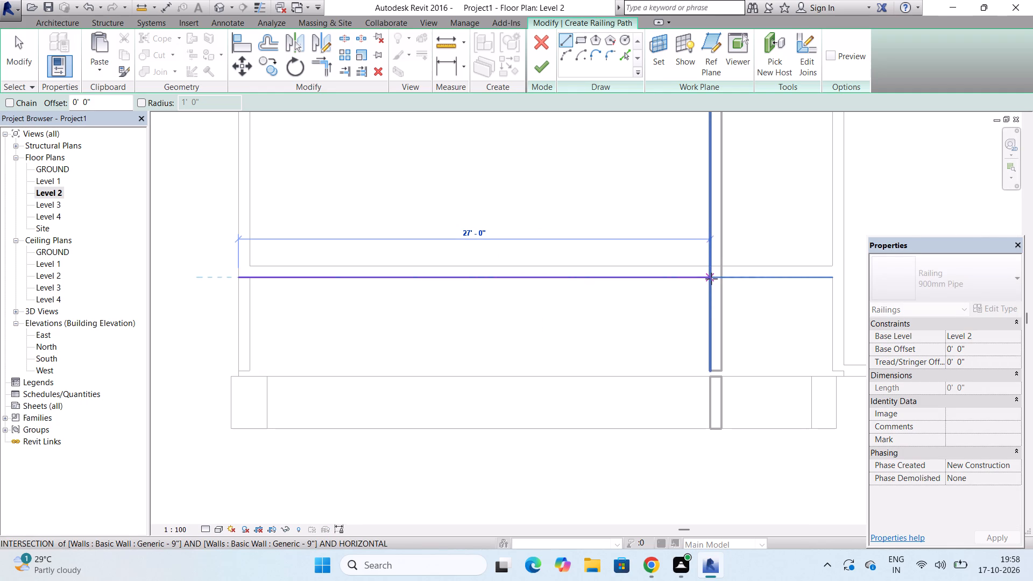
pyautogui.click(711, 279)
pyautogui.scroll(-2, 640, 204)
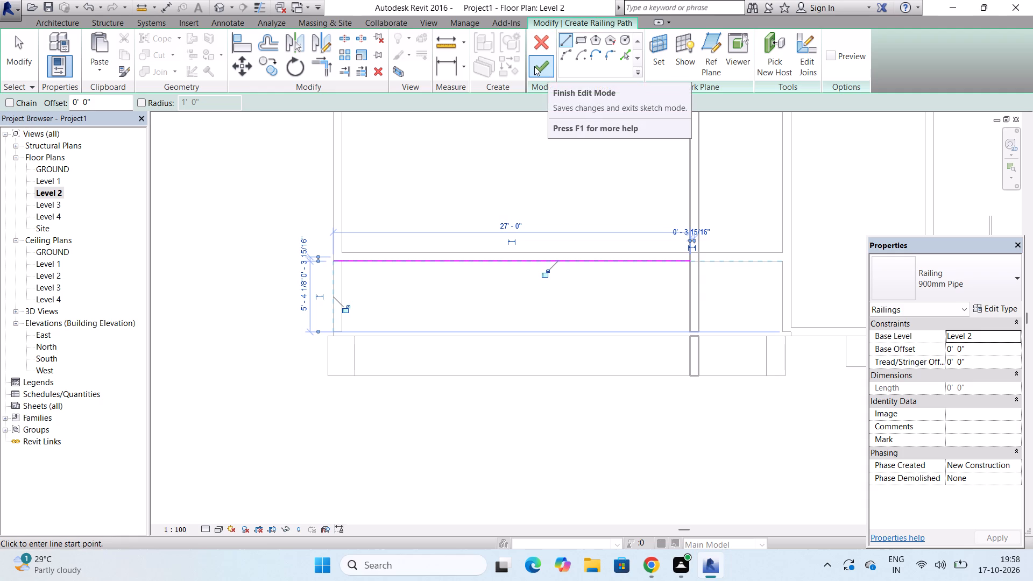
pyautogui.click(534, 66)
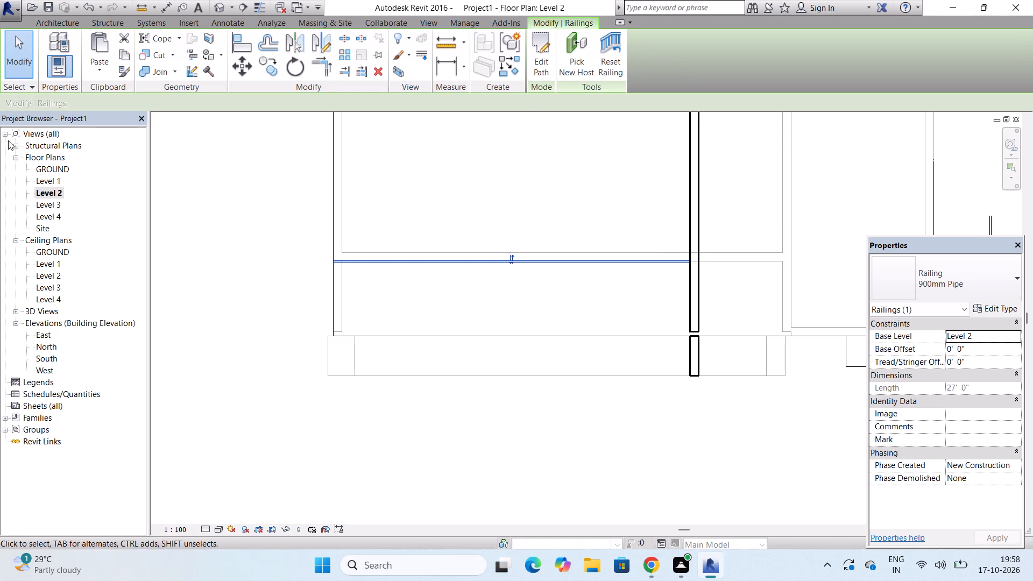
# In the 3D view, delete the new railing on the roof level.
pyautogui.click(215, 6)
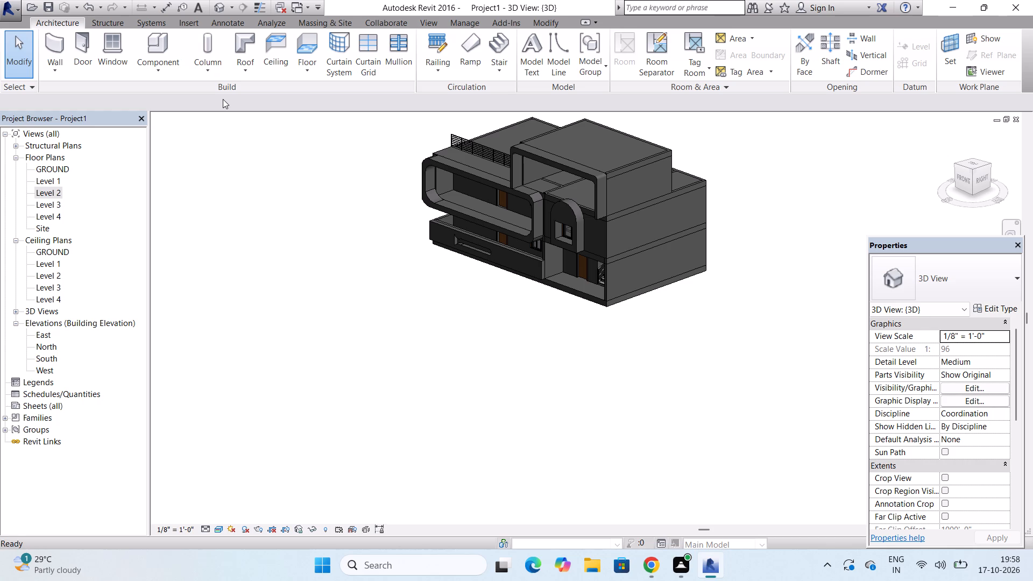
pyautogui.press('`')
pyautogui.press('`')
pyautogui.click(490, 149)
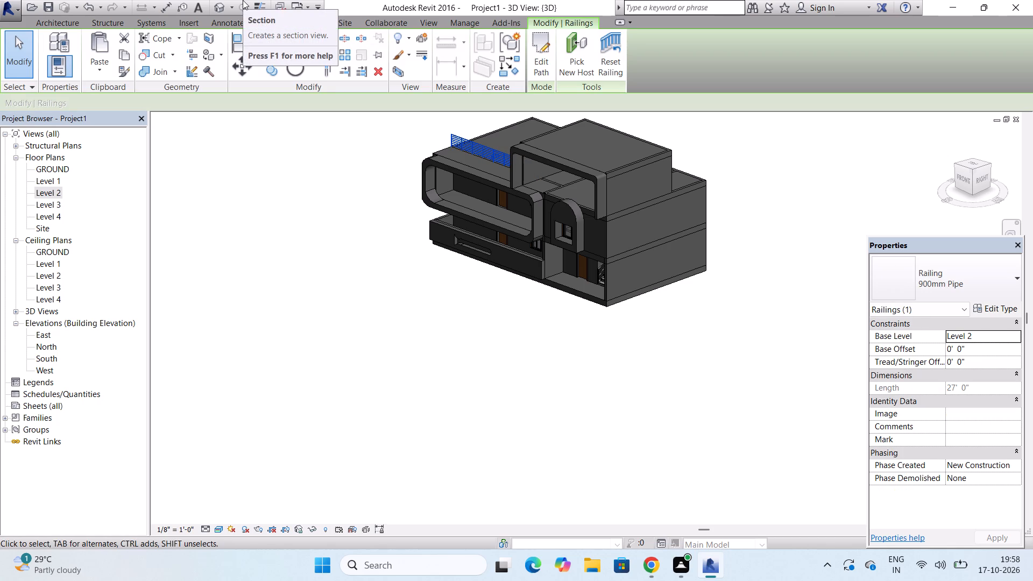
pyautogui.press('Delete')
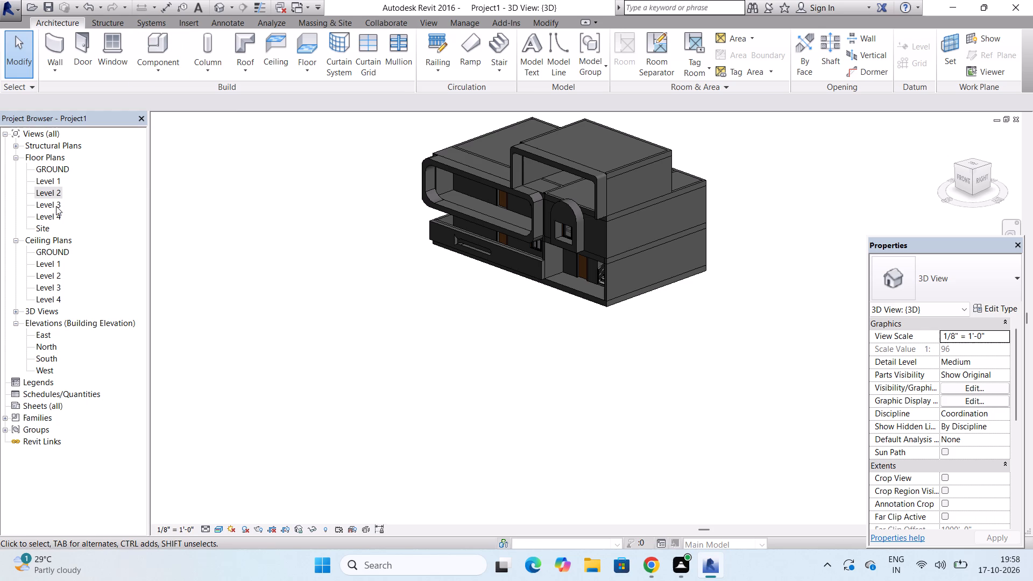
# Start a 900mm Pipe railing path in the Level 1 floor plan, at the front balcony.
pyautogui.doubleClick(55, 178)
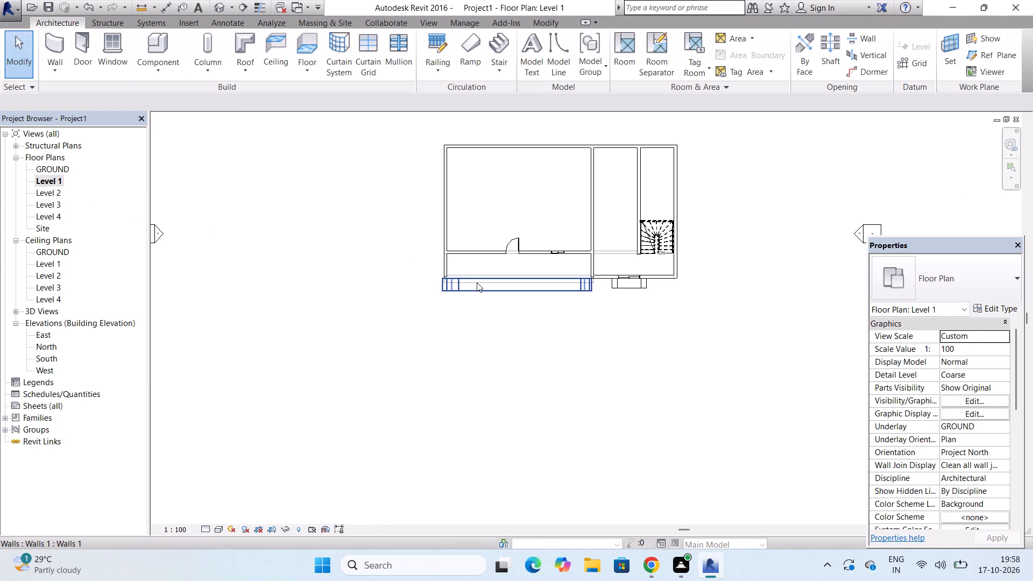
pyautogui.scroll(8, 477, 282)
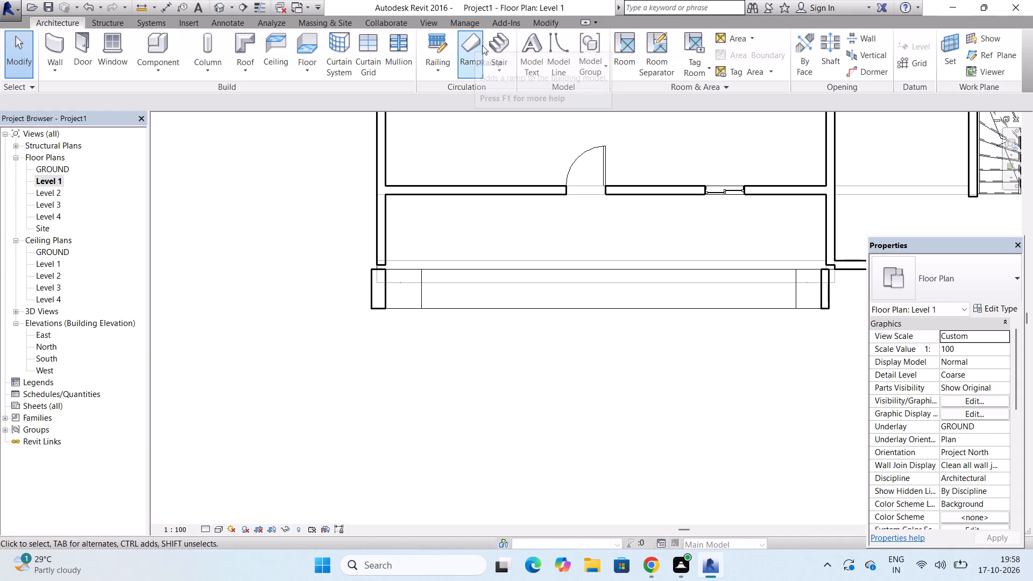
pyautogui.click(430, 46)
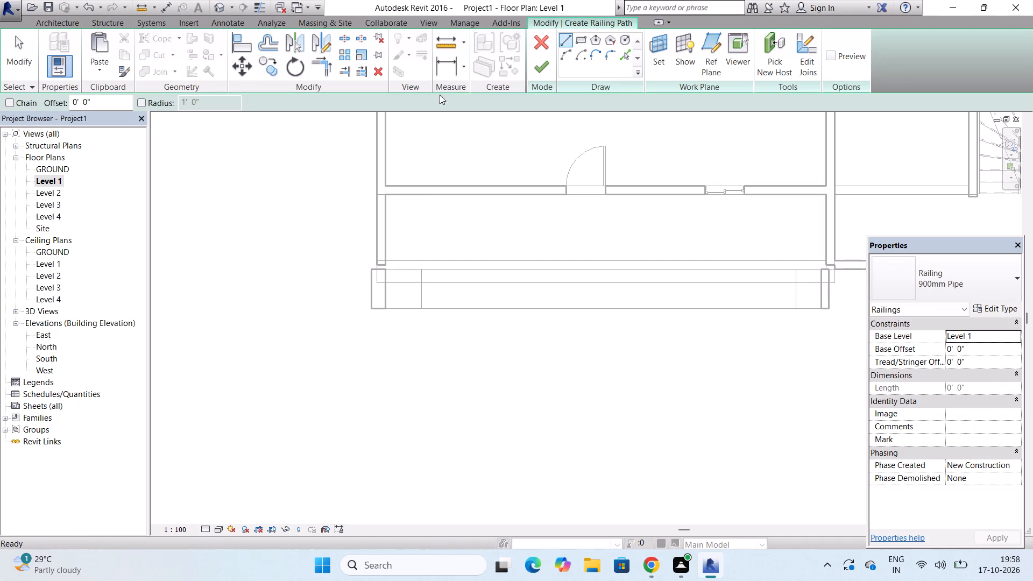
pyautogui.scroll(5, 436, 310)
pyautogui.scroll(-3, 332, 265)
pyautogui.scroll(2, 342, 251)
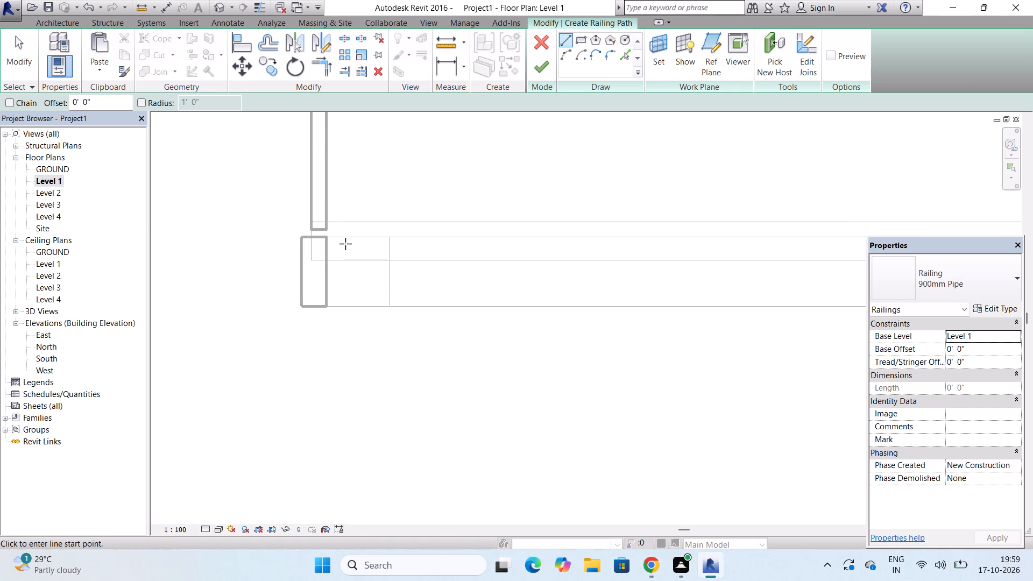
pyautogui.scroll(2, 338, 246)
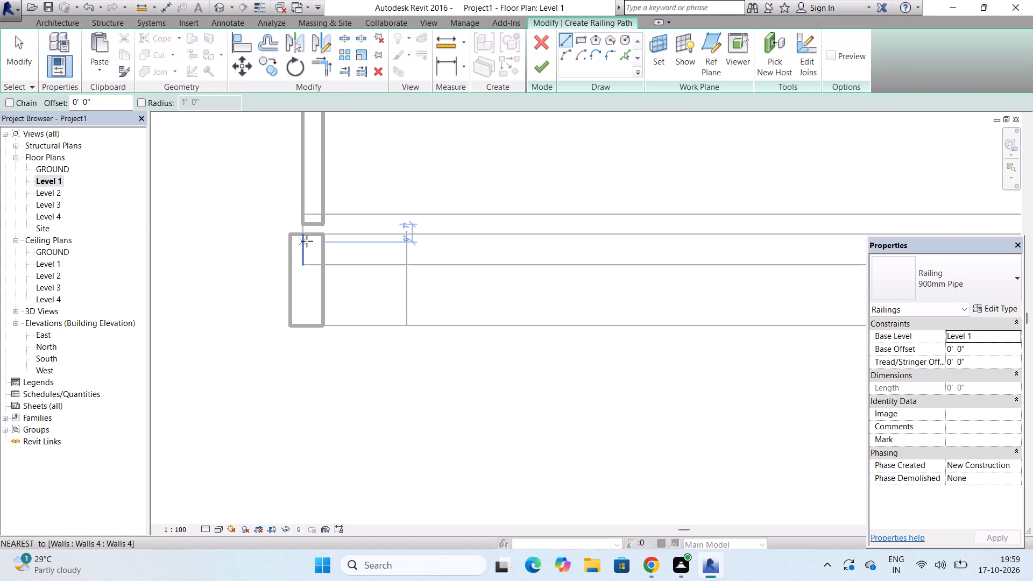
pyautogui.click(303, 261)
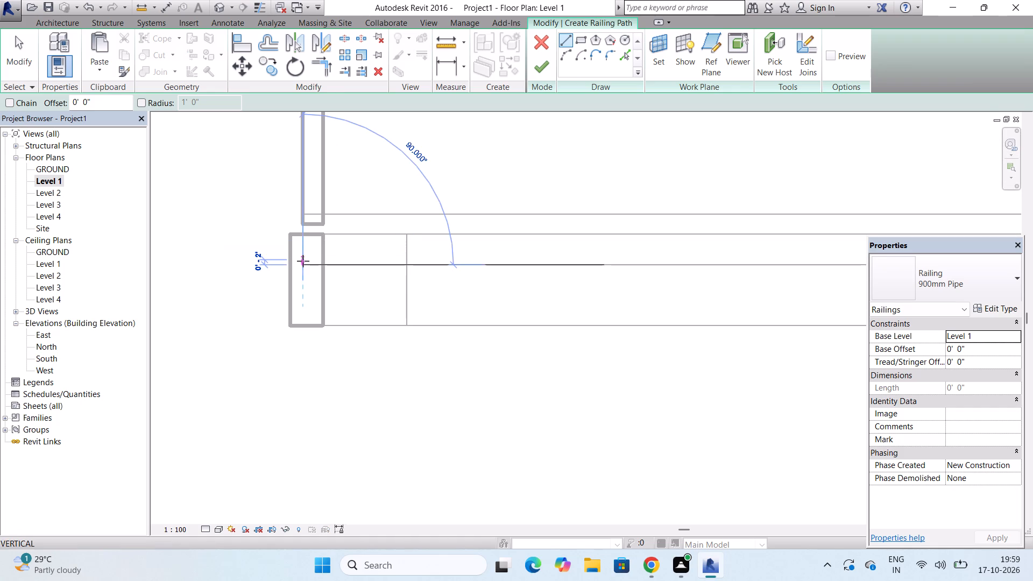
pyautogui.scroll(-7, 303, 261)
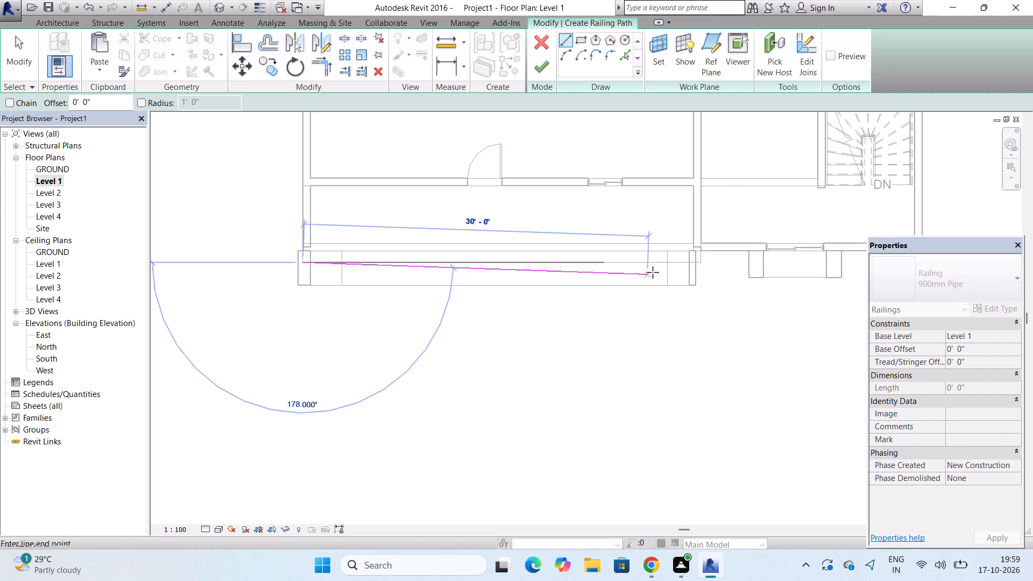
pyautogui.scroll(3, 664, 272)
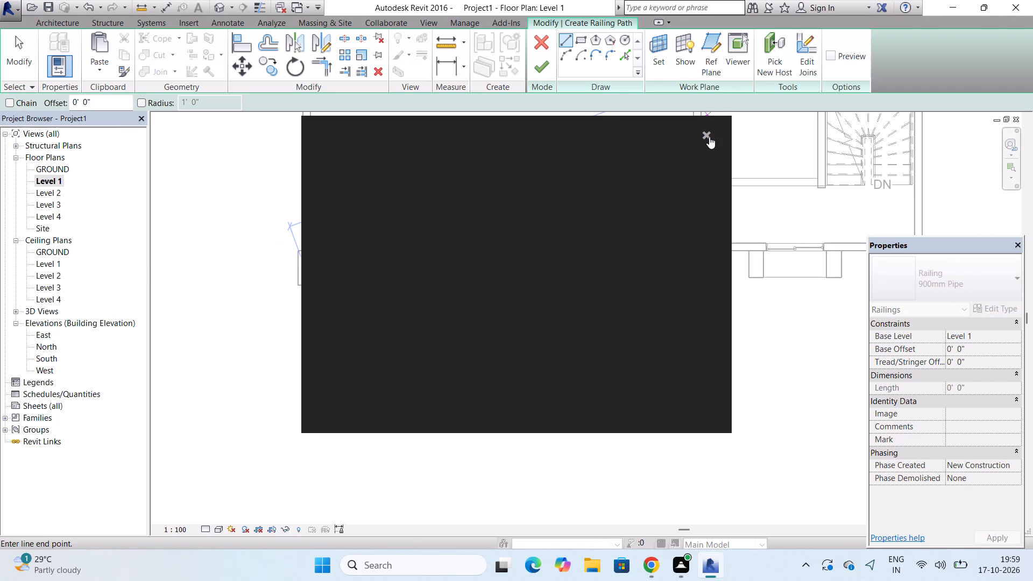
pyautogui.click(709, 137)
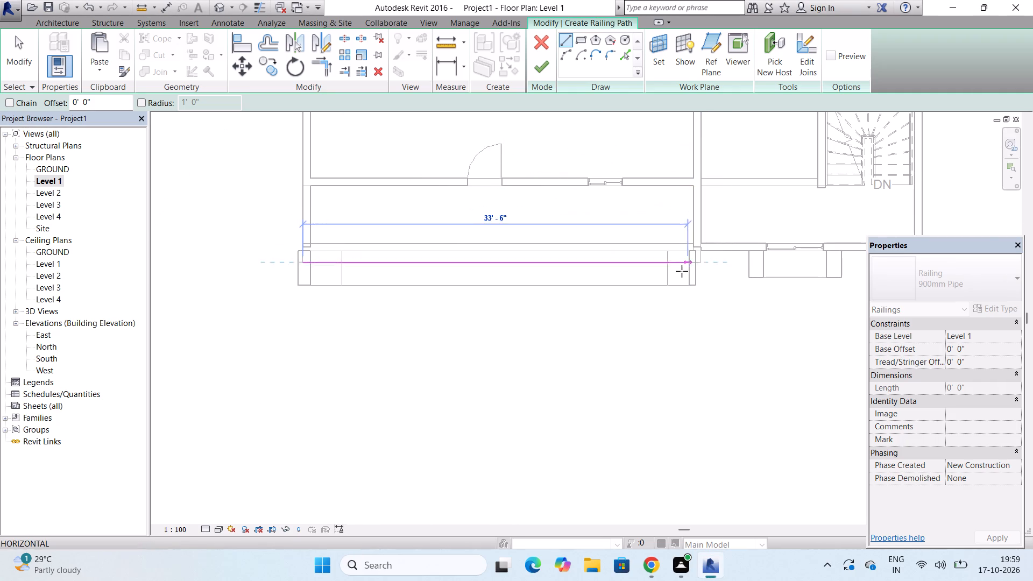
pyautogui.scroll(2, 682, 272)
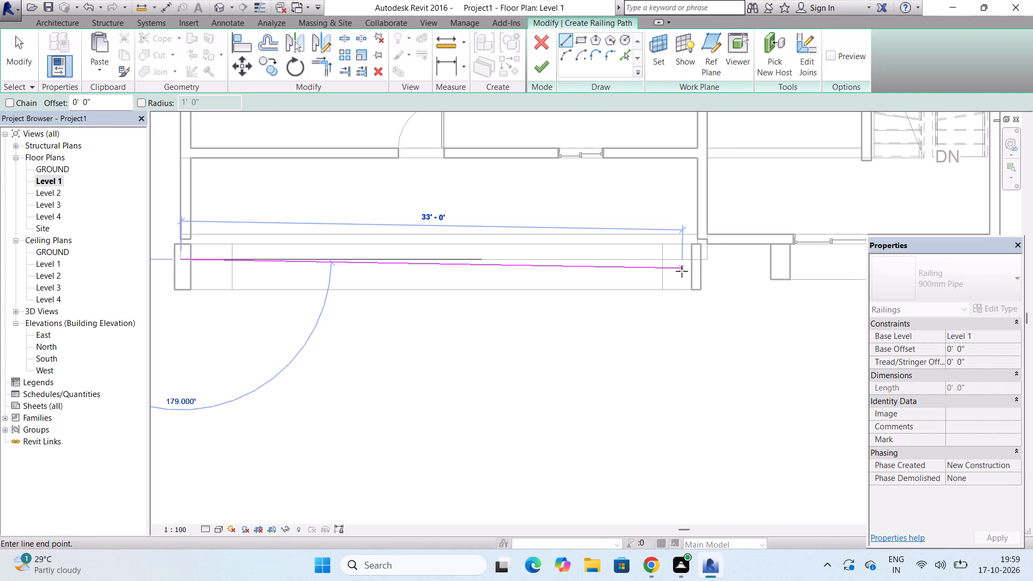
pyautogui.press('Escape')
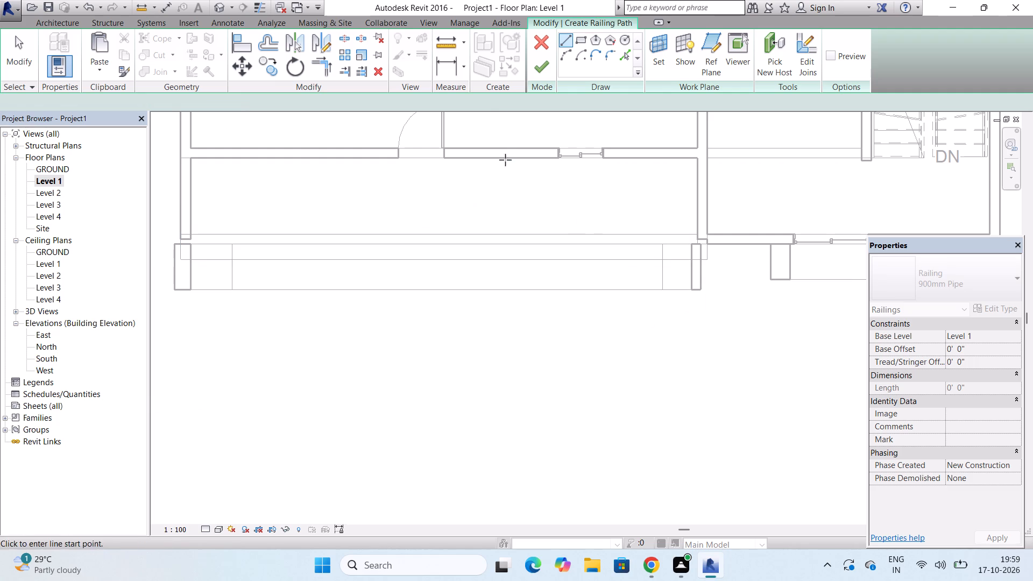
# Draw the railing path as a straight line about 34' 7 7/8" long across the Level 1 front balcony and finish the railing.
pyautogui.click(565, 39)
pyautogui.scroll(4, 203, 238)
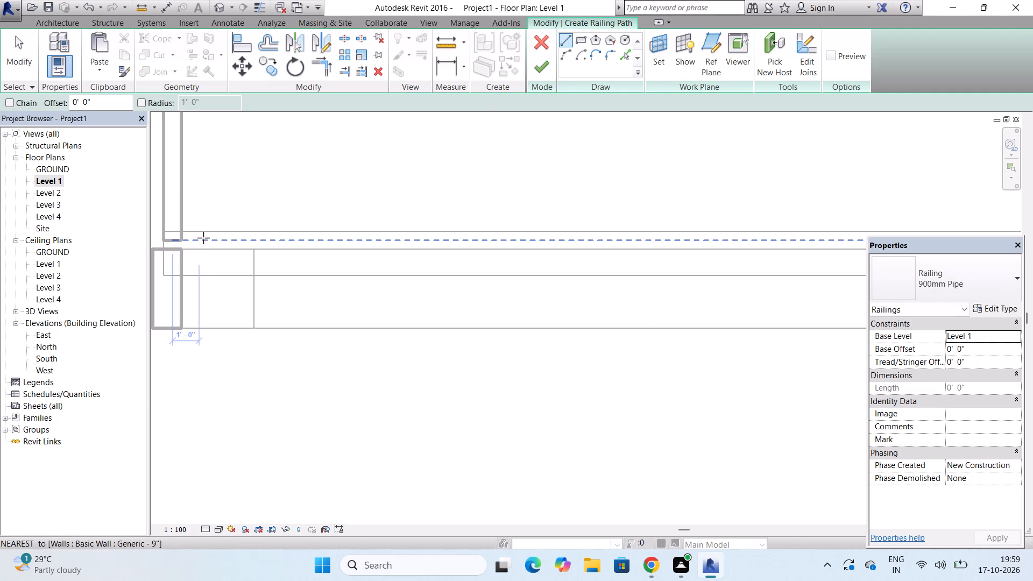
pyautogui.click(165, 271)
pyautogui.scroll(-4, 165, 271)
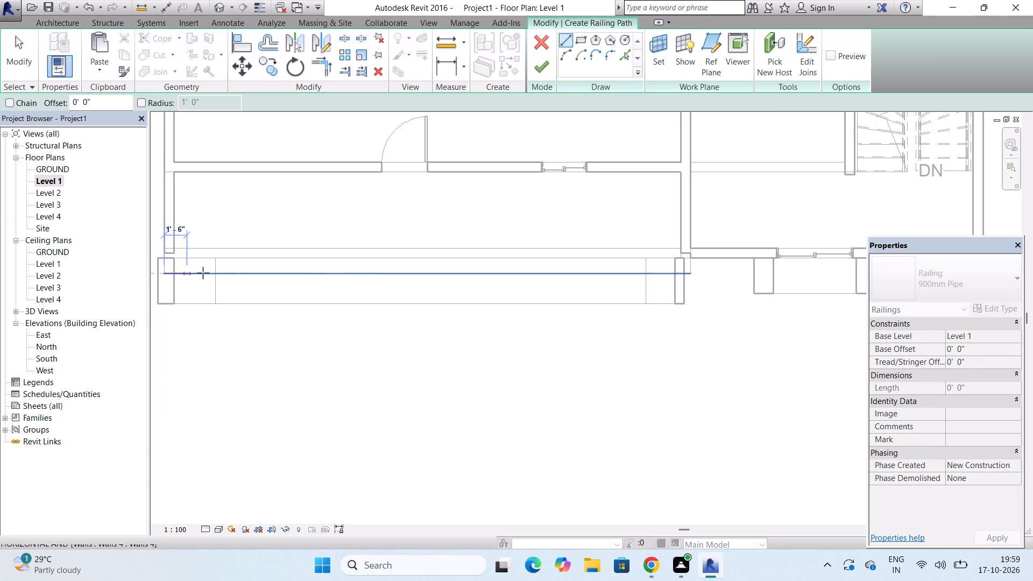
pyautogui.click(687, 271)
pyautogui.scroll(2, 687, 271)
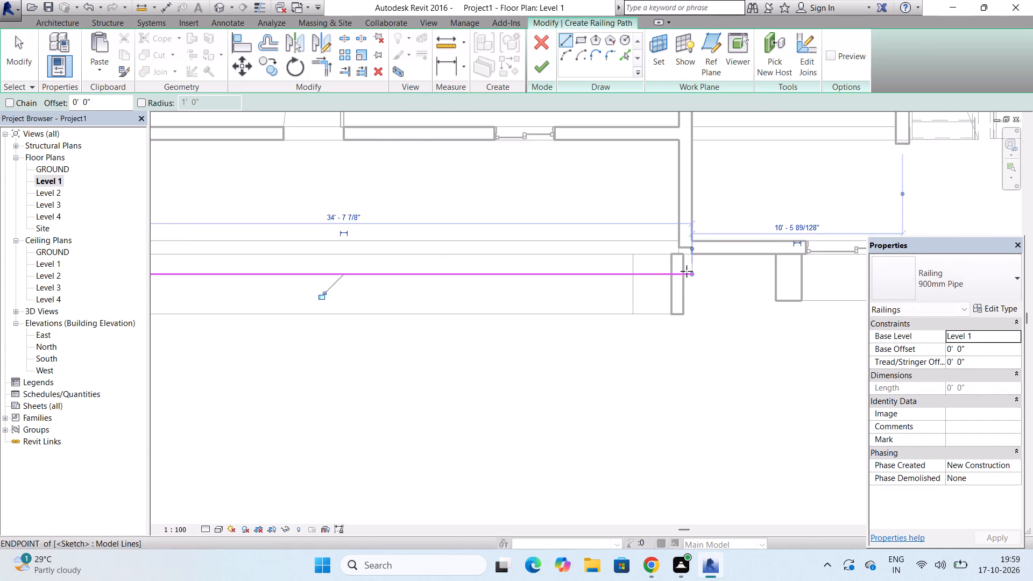
pyautogui.scroll(4, 687, 271)
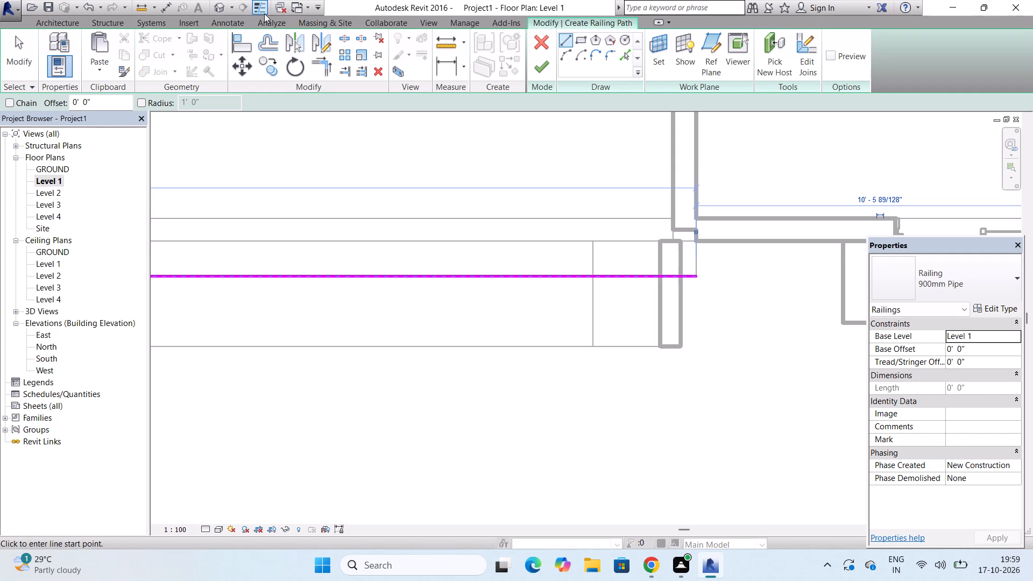
pyautogui.click(217, 5)
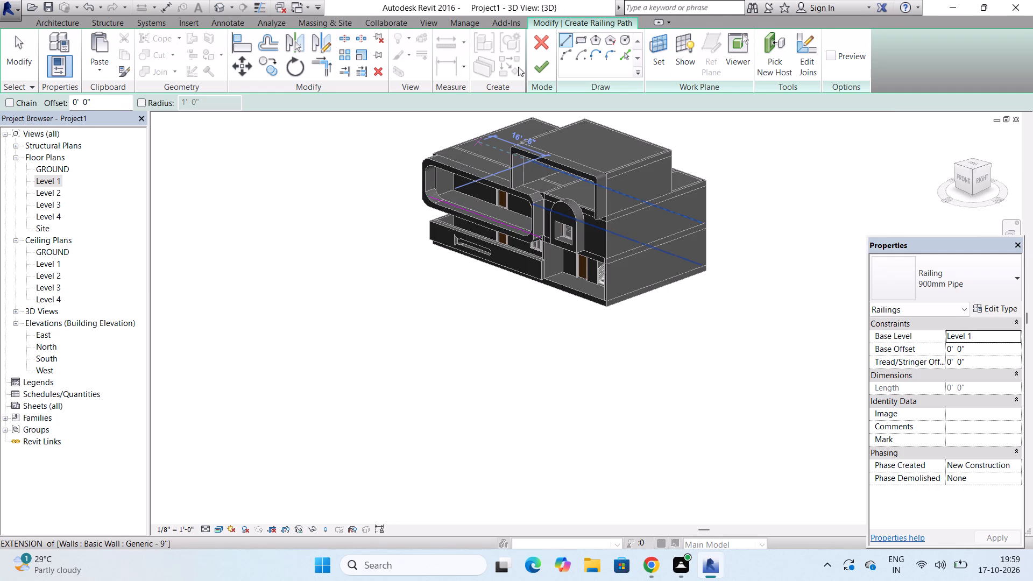
pyautogui.click(544, 70)
pyautogui.press('Escape')
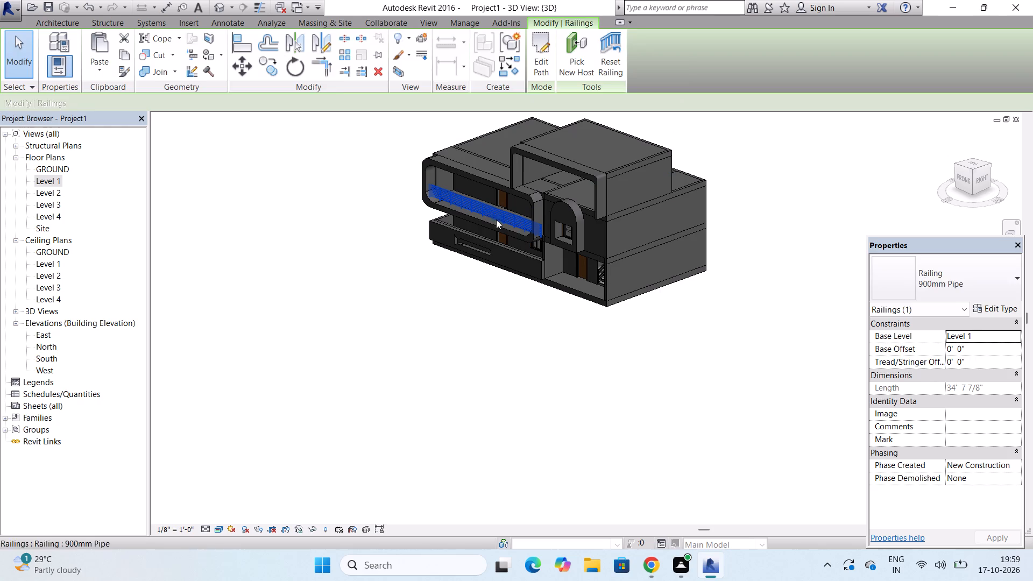
pyautogui.press('Escape')
# In the 3D view, move the front balcony railing back from the rounded frame toward the house's recessed wall.
pyautogui.scroll(8, 476, 212)
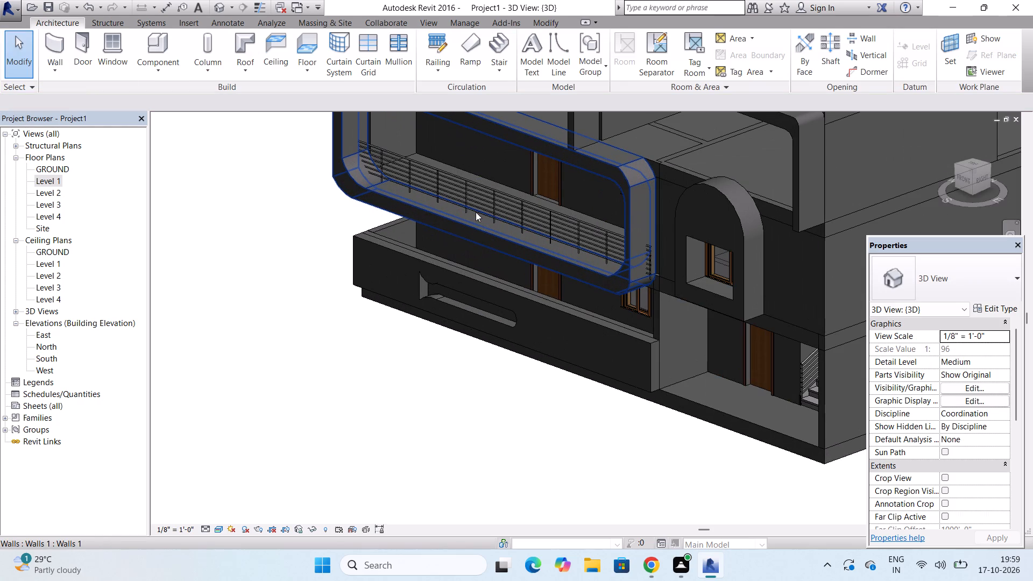
pyautogui.scroll(6, 660, 269)
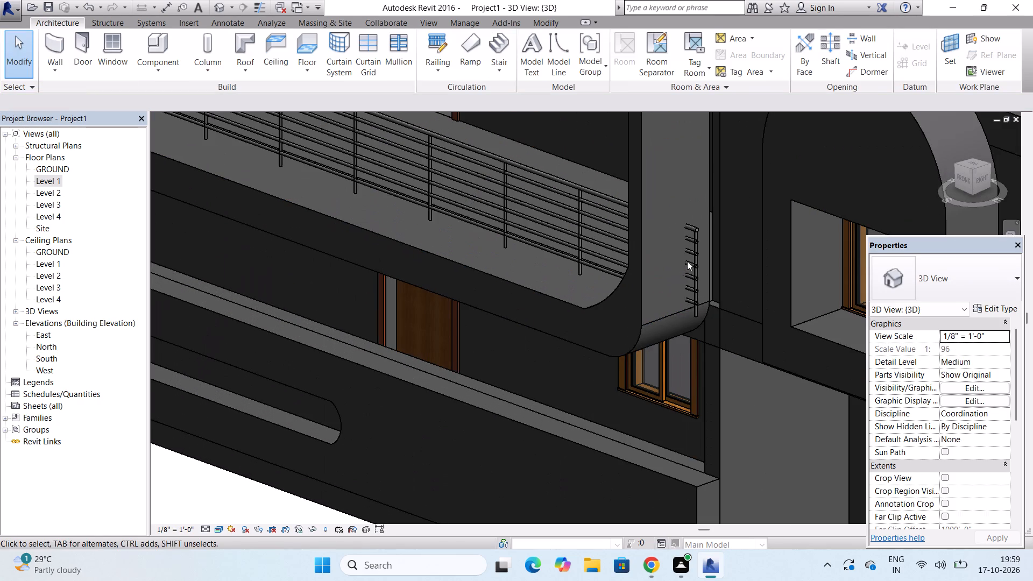
pyautogui.click(691, 231)
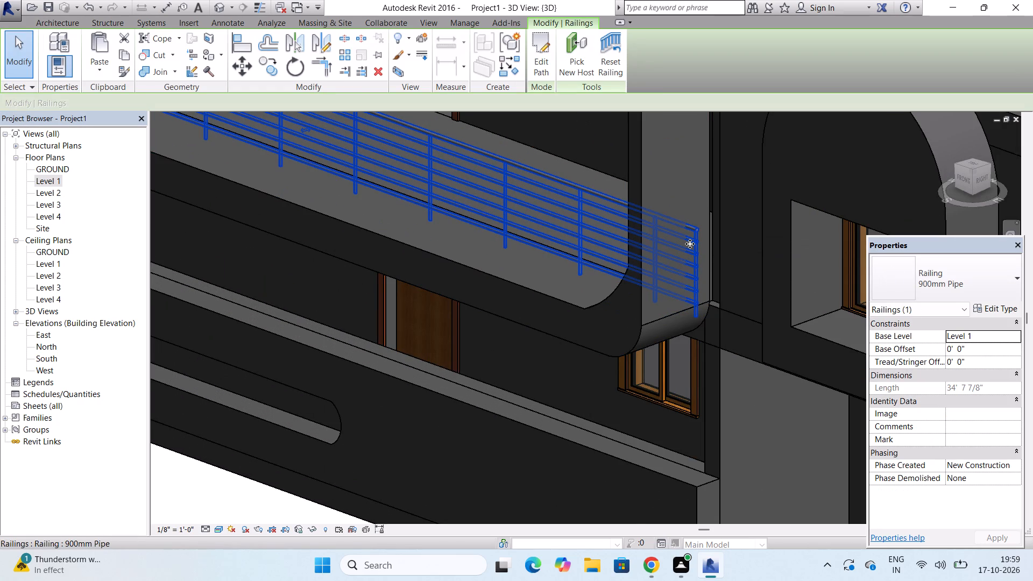
pyautogui.scroll(-5, 690, 244)
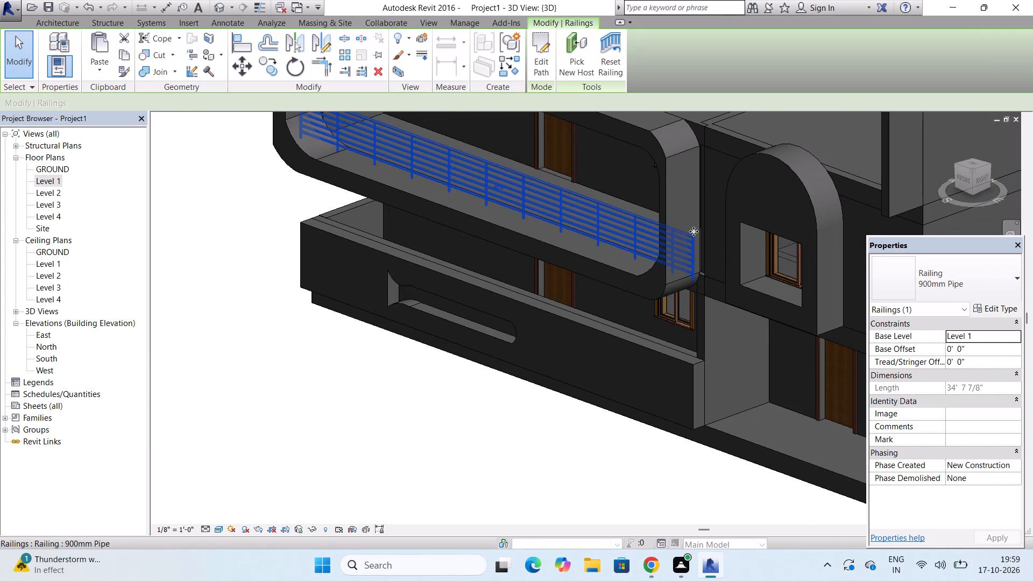
pyautogui.moveTo(689, 237); pyautogui.dragTo(700, 230)
pyautogui.moveTo(700, 230); pyautogui.dragTo(704, 223)
pyautogui.press('Escape')
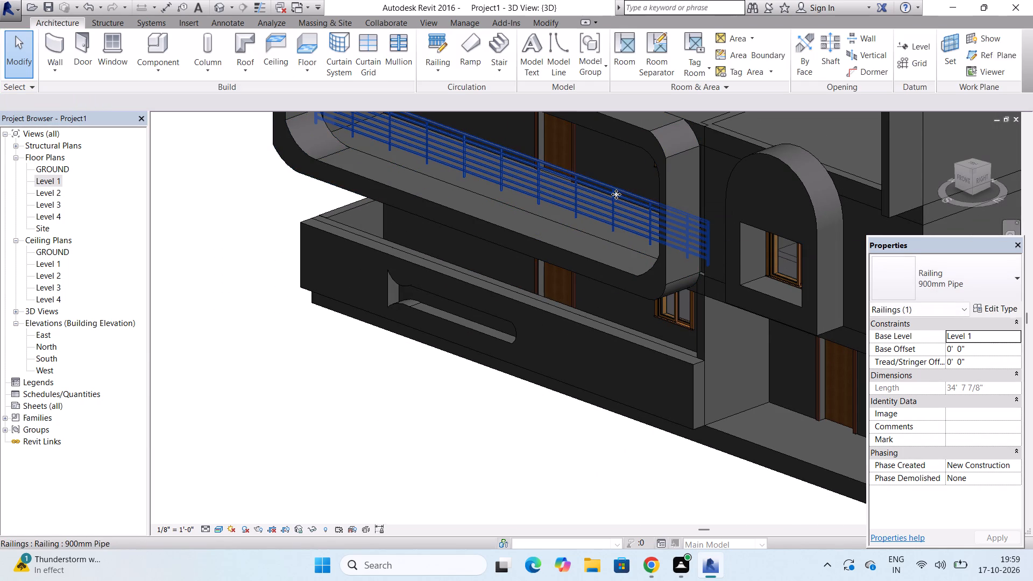
pyautogui.press('Escape')
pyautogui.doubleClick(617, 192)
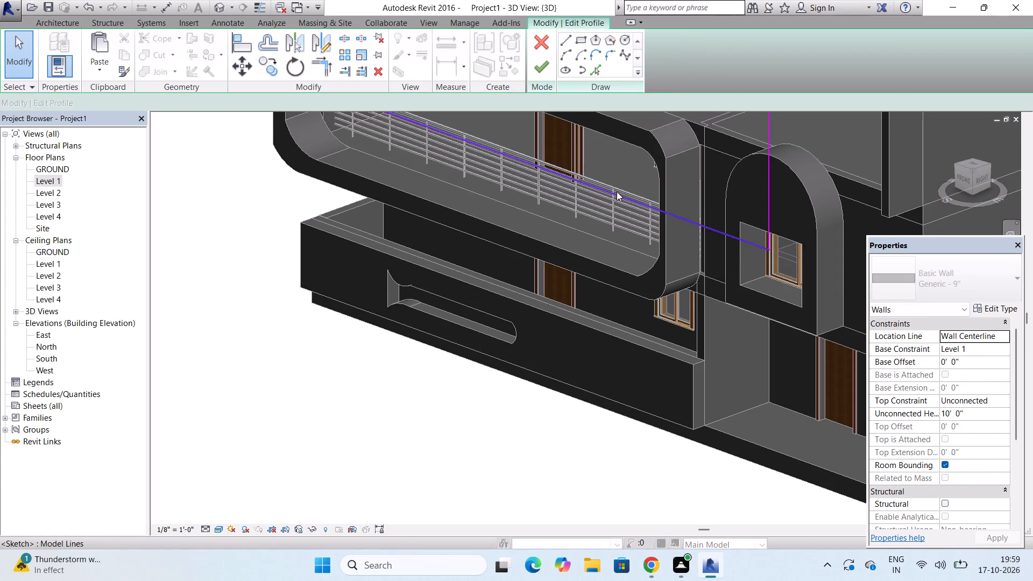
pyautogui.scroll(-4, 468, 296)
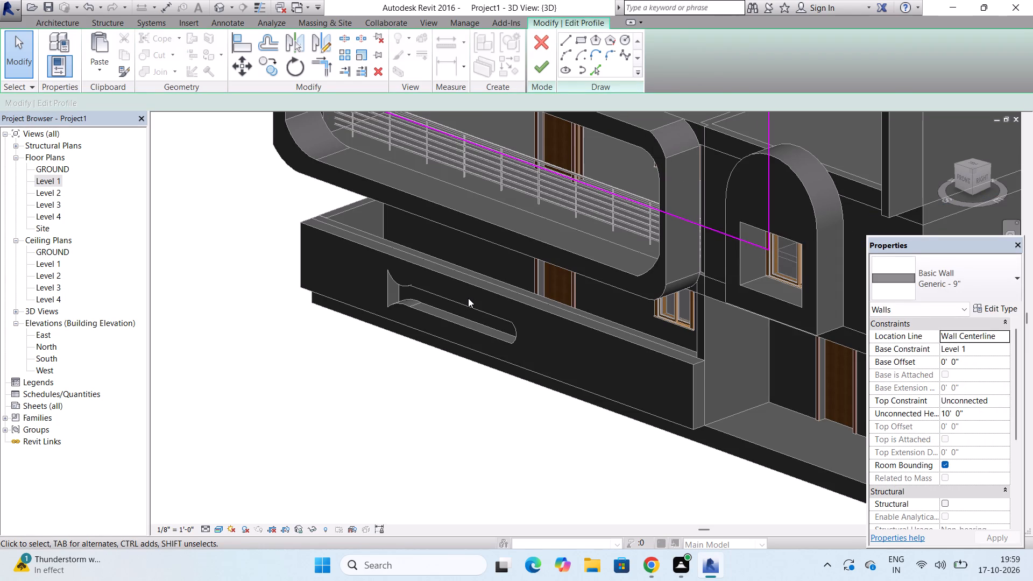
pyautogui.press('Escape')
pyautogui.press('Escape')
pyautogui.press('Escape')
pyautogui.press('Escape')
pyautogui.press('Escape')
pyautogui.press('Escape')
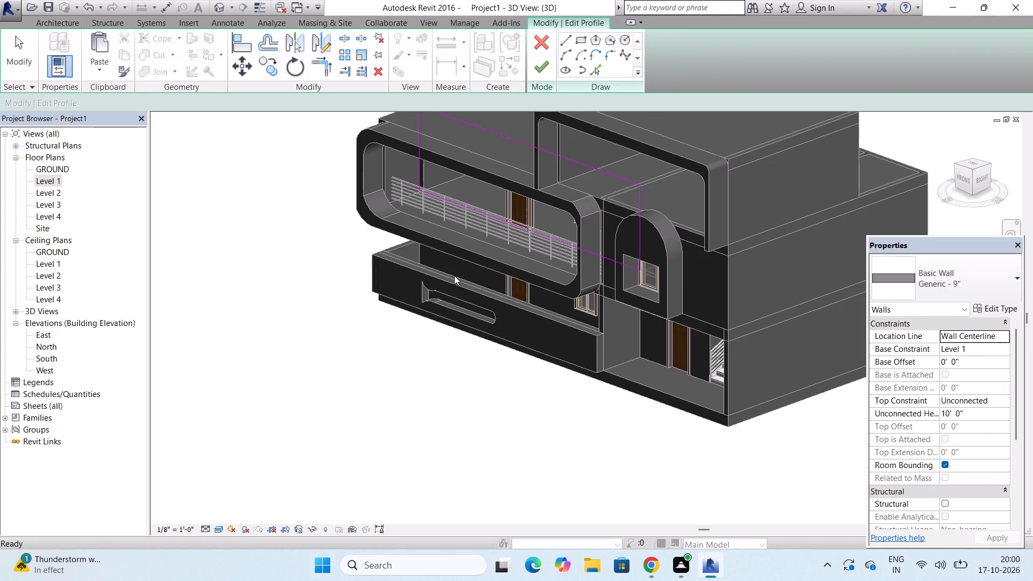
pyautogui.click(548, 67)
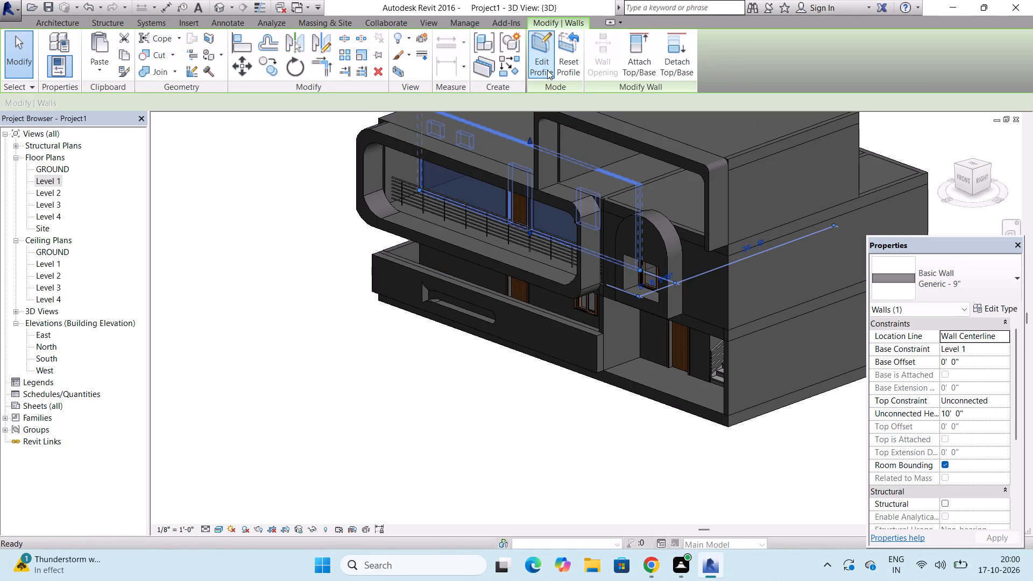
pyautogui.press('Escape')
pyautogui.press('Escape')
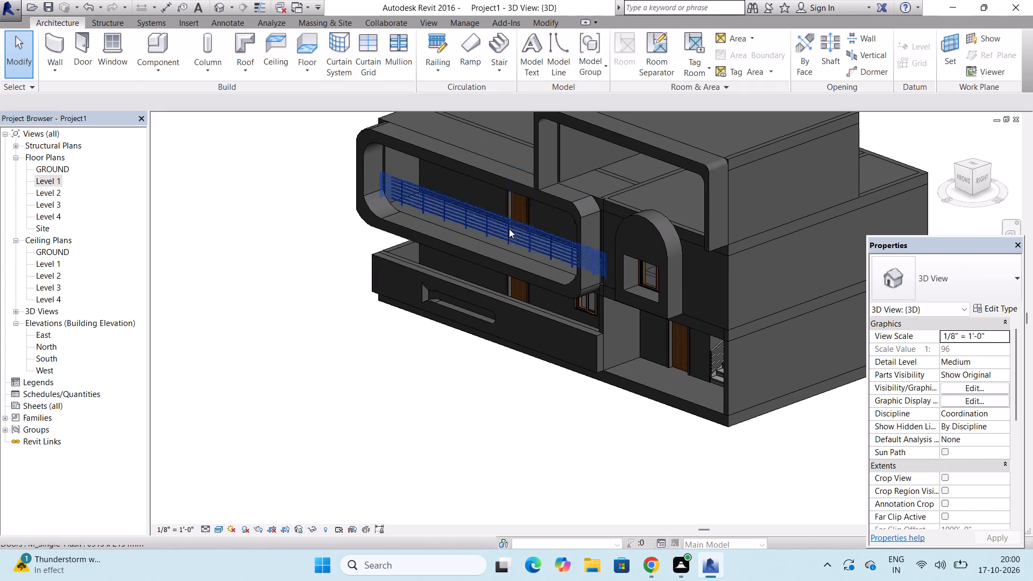
# Edit the balcony railing's path in the Level 1 floor plan and shift its line to 1' 0" from the side wall's front end.
pyautogui.scroll(3, 520, 220)
pyautogui.click(530, 238)
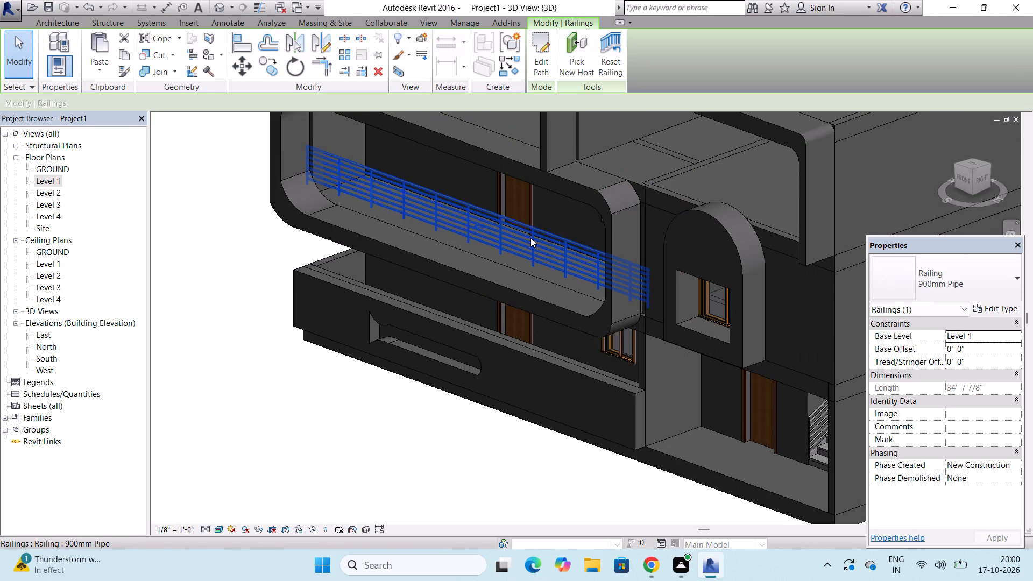
pyautogui.click(530, 238)
pyautogui.tripleClick(530, 238)
pyautogui.click(530, 238)
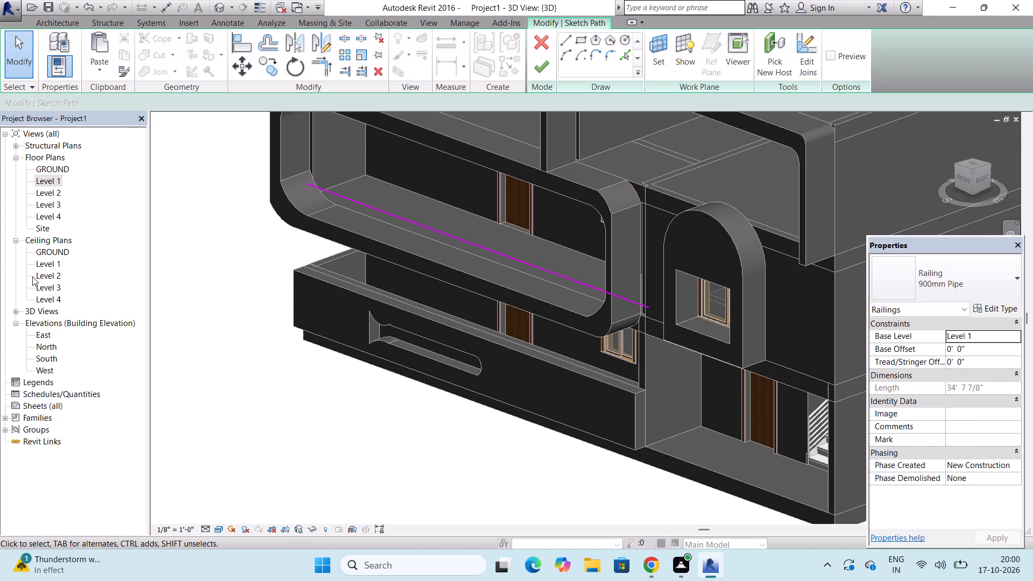
pyautogui.doubleClick(52, 180)
pyautogui.scroll(-3, 562, 335)
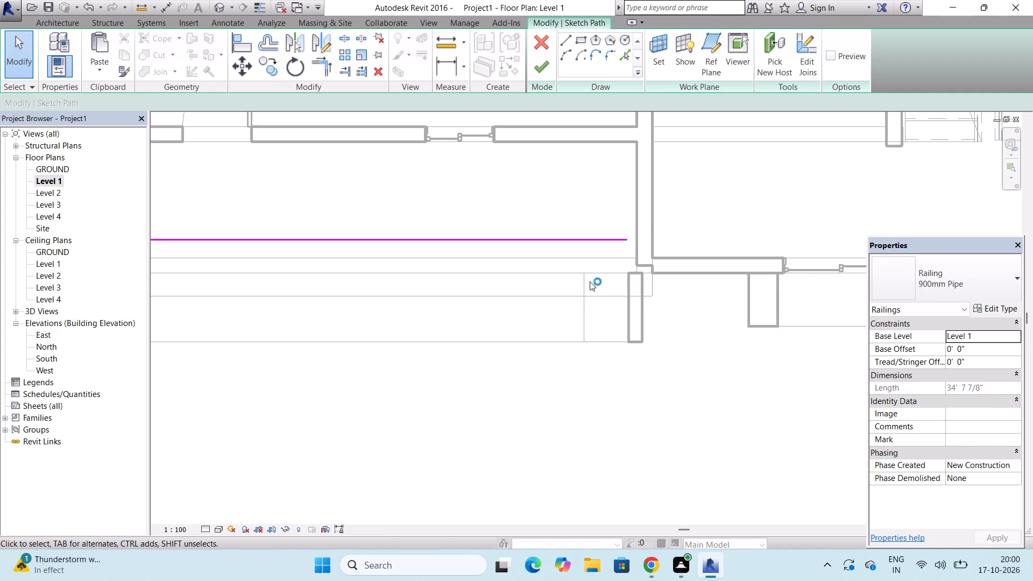
pyautogui.scroll(-4, 590, 281)
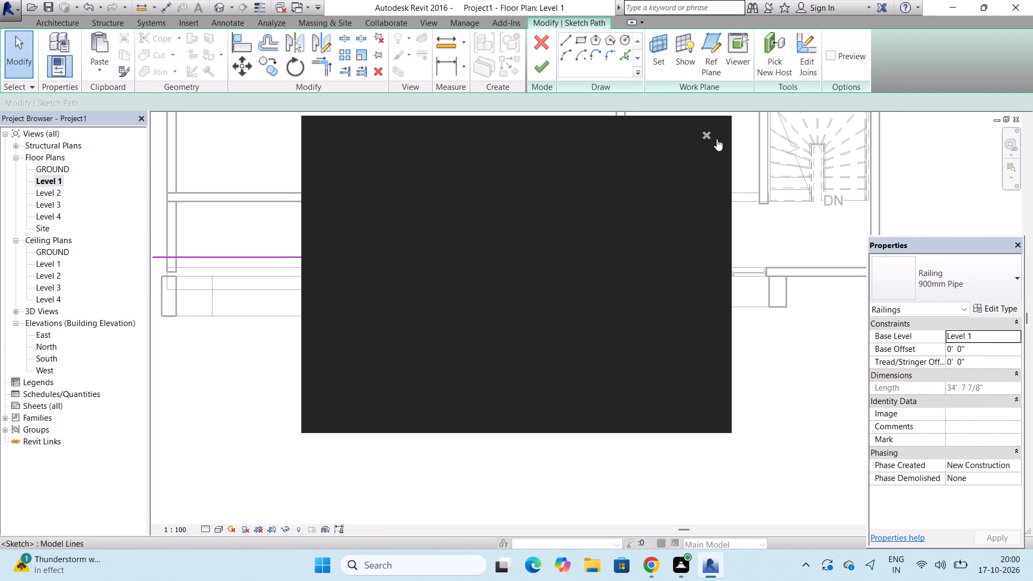
pyautogui.click(707, 135)
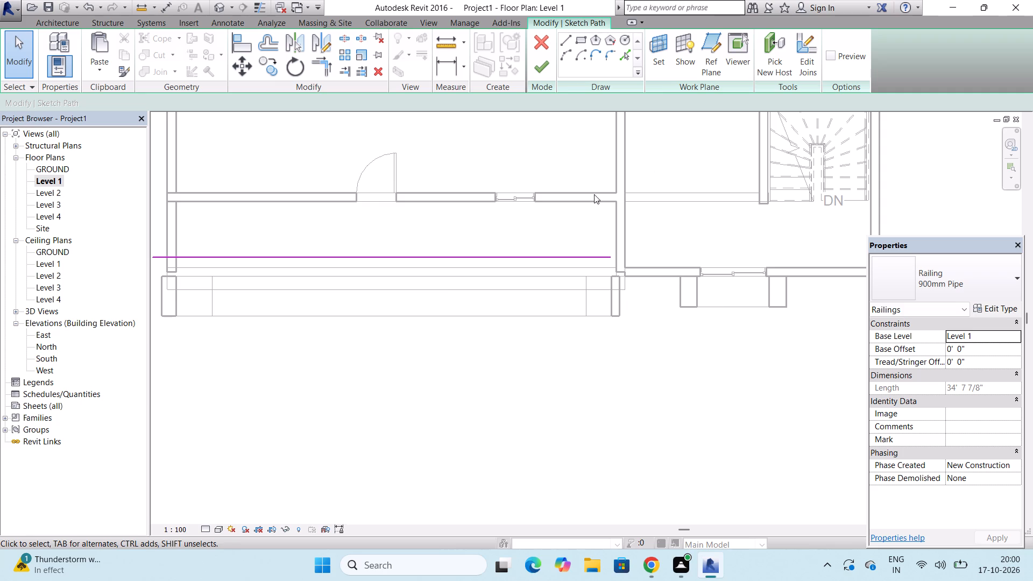
pyautogui.click(458, 259)
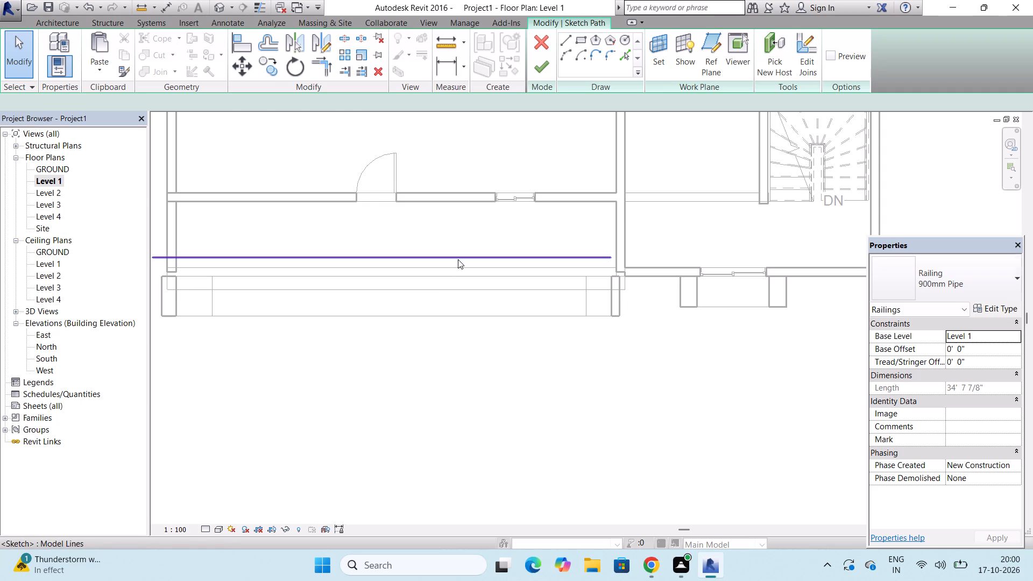
pyautogui.click(411, 258)
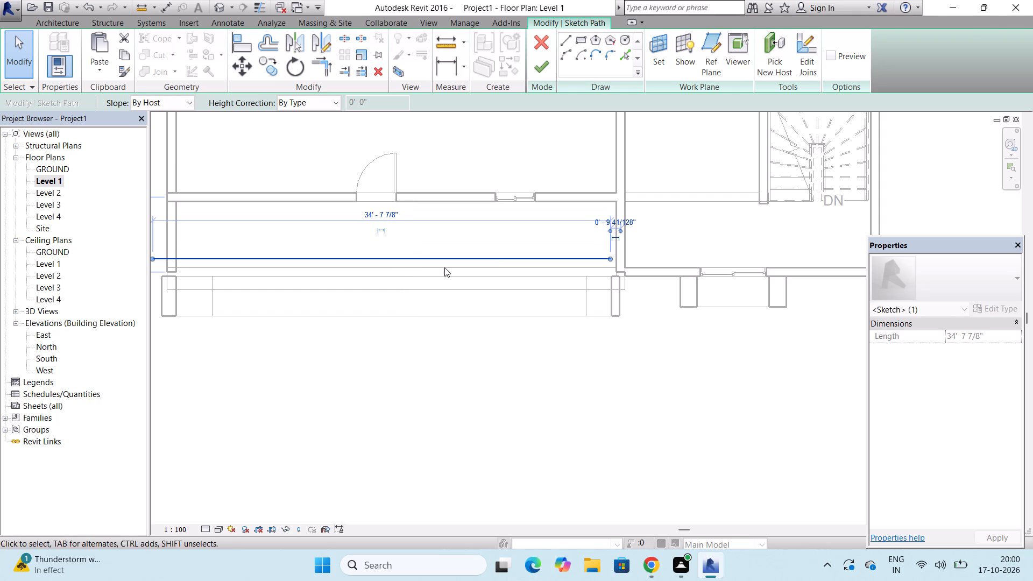
# Adjust both ends of the railing path to meet the balcony's side walls, making it 34' 0" long, and finish the edit.
pyautogui.scroll(1, 620, 263)
pyautogui.scroll(-3, 600, 243)
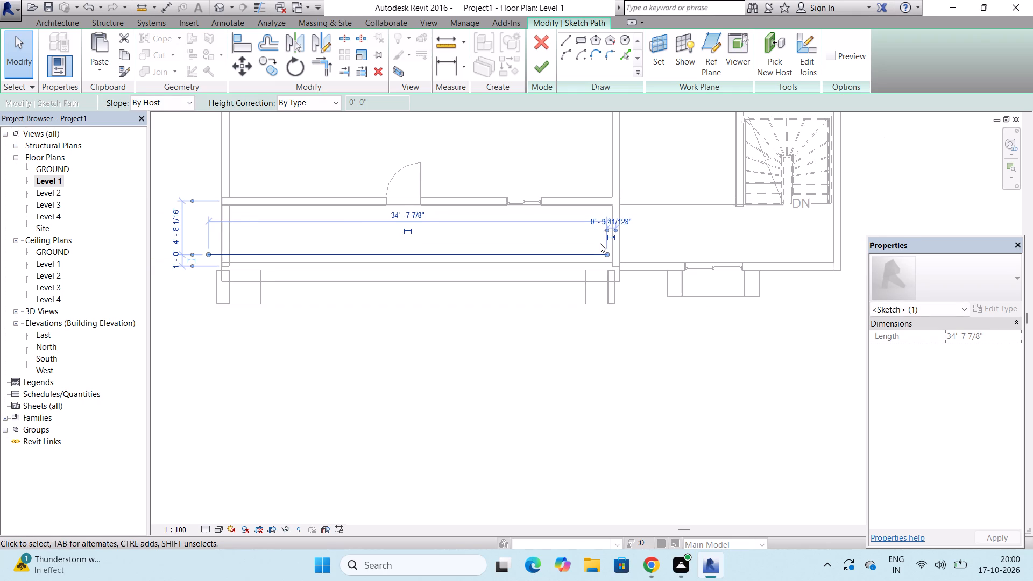
pyautogui.scroll(3, 256, 255)
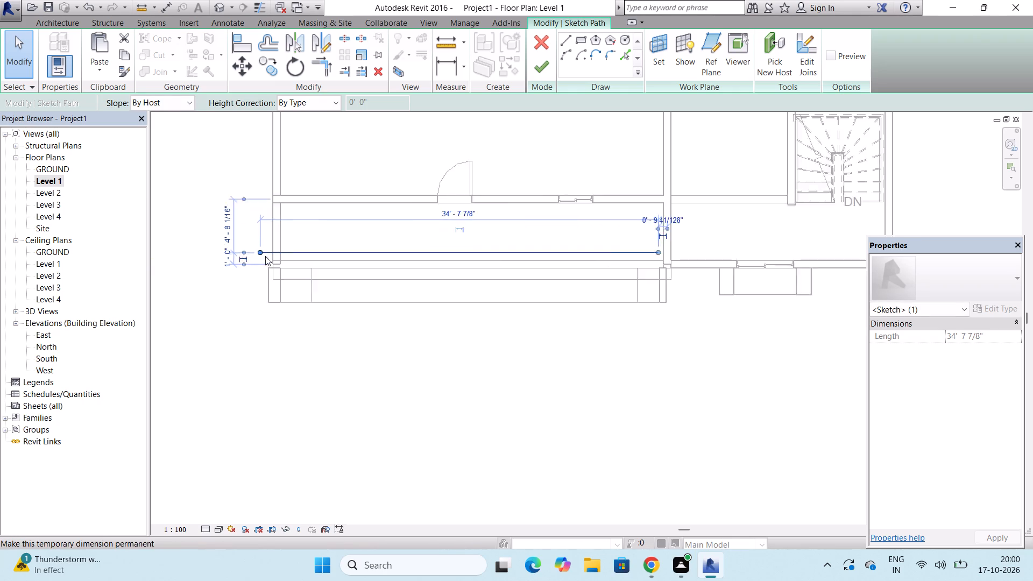
pyautogui.scroll(5, 265, 256)
pyautogui.moveTo(253, 247); pyautogui.dragTo(259, 247)
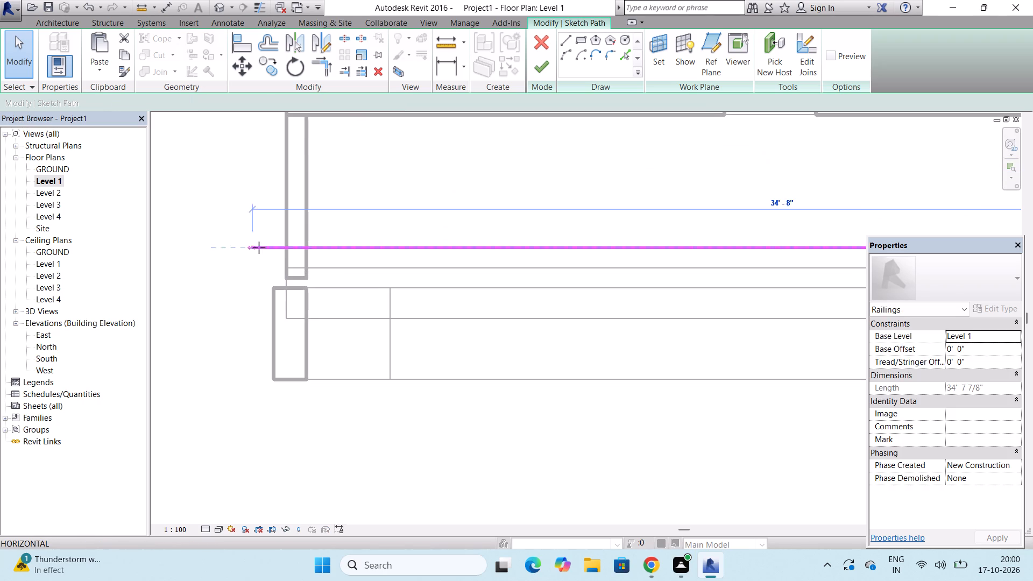
pyautogui.moveTo(259, 247); pyautogui.dragTo(286, 247)
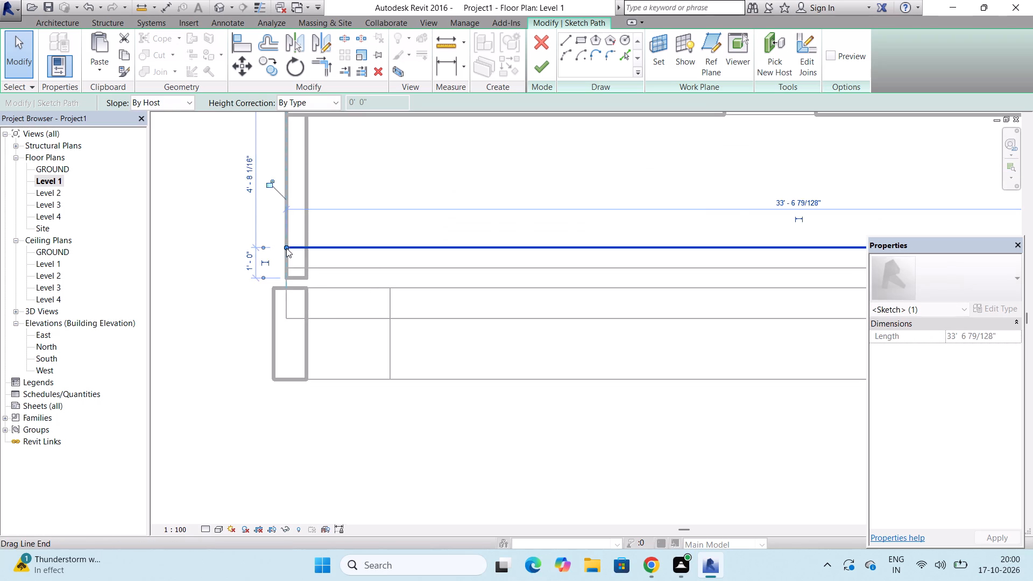
pyautogui.scroll(-11, 286, 248)
pyautogui.scroll(5, 514, 256)
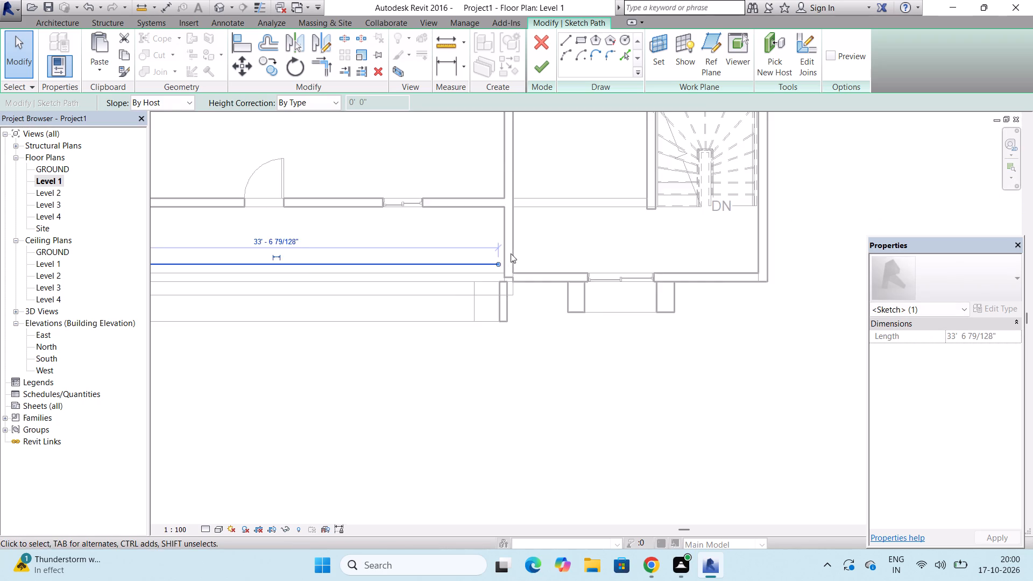
pyautogui.scroll(7, 511, 253)
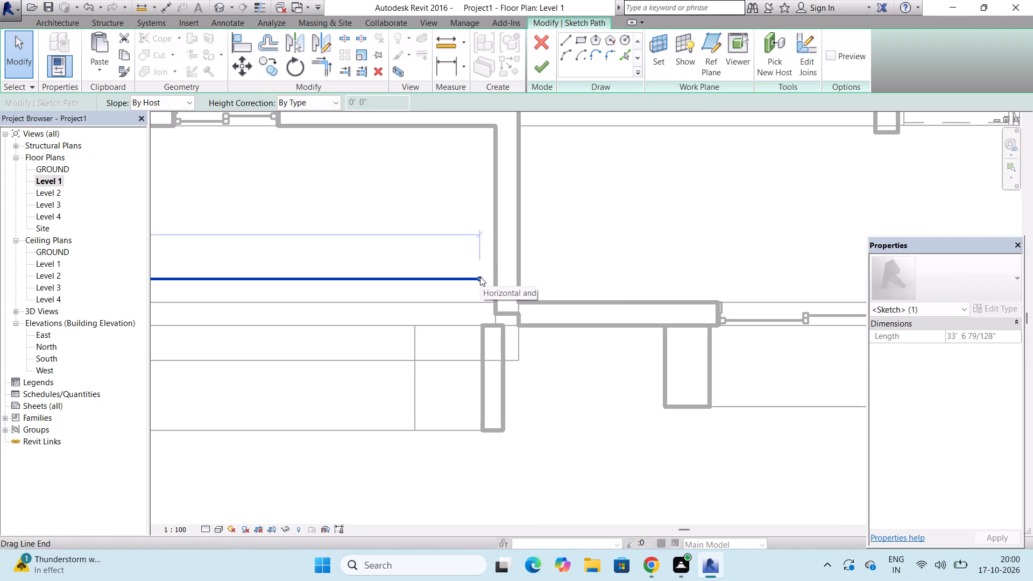
pyautogui.moveTo(479, 278); pyautogui.dragTo(494, 278)
pyautogui.click(536, 70)
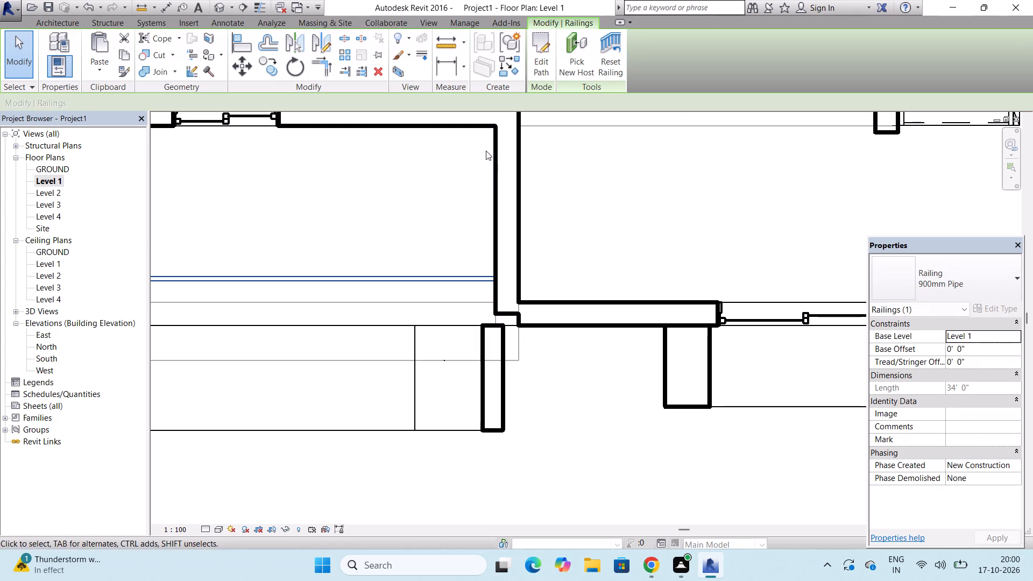
# In the 3D view, change the Level 1 front balcony railing's type to Glass Panel - Bottom Fill.
pyautogui.click(217, 8)
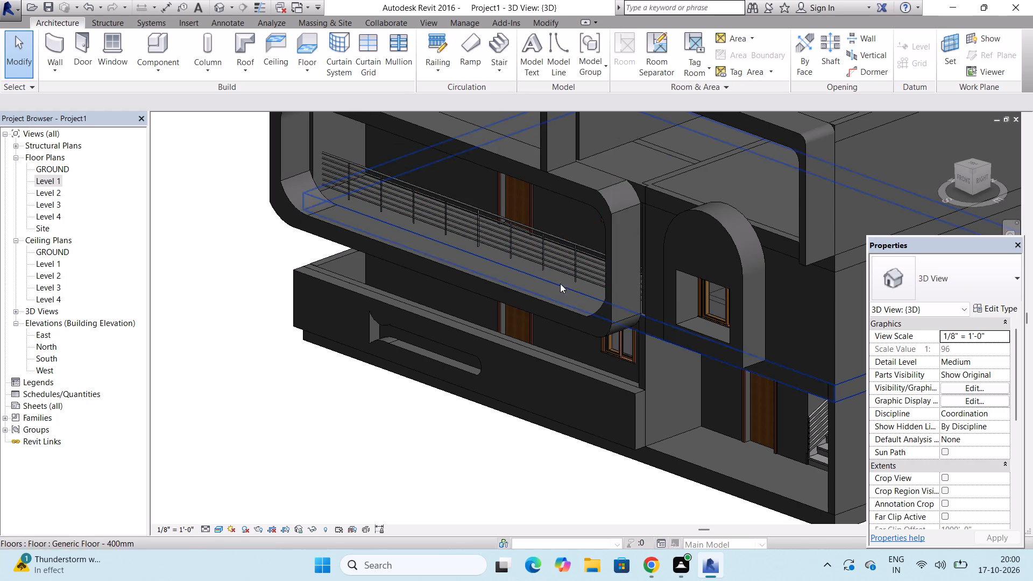
pyautogui.scroll(6, 666, 303)
pyautogui.scroll(-4, 532, 257)
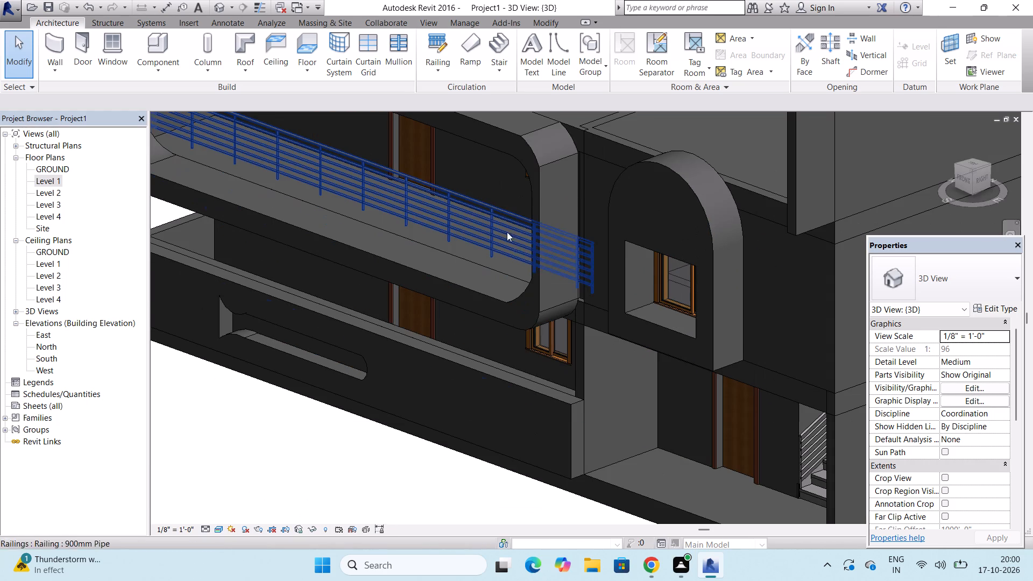
pyautogui.click(478, 233)
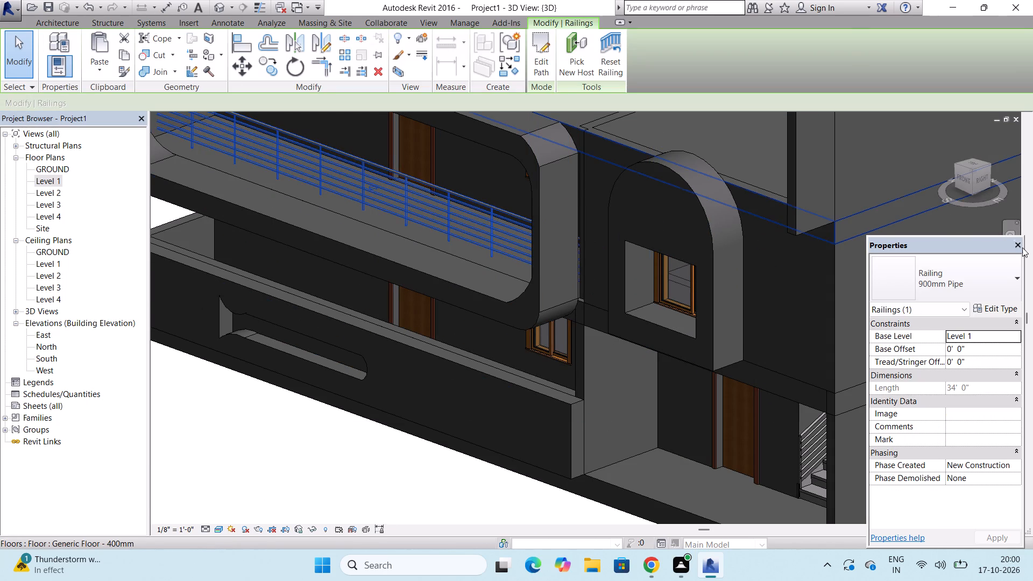
pyautogui.click(966, 278)
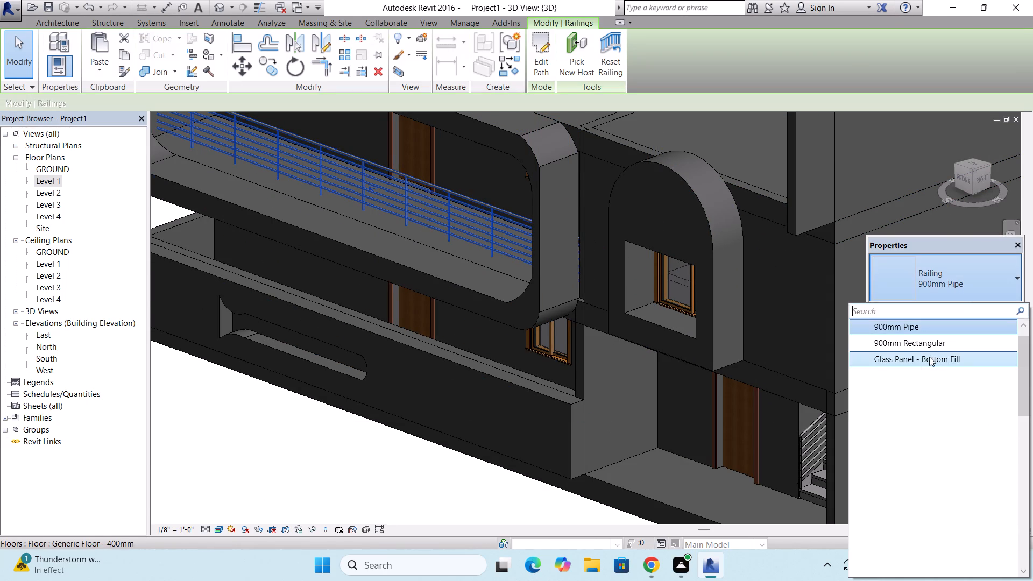
pyautogui.click(929, 357)
pyautogui.scroll(-4, 638, 346)
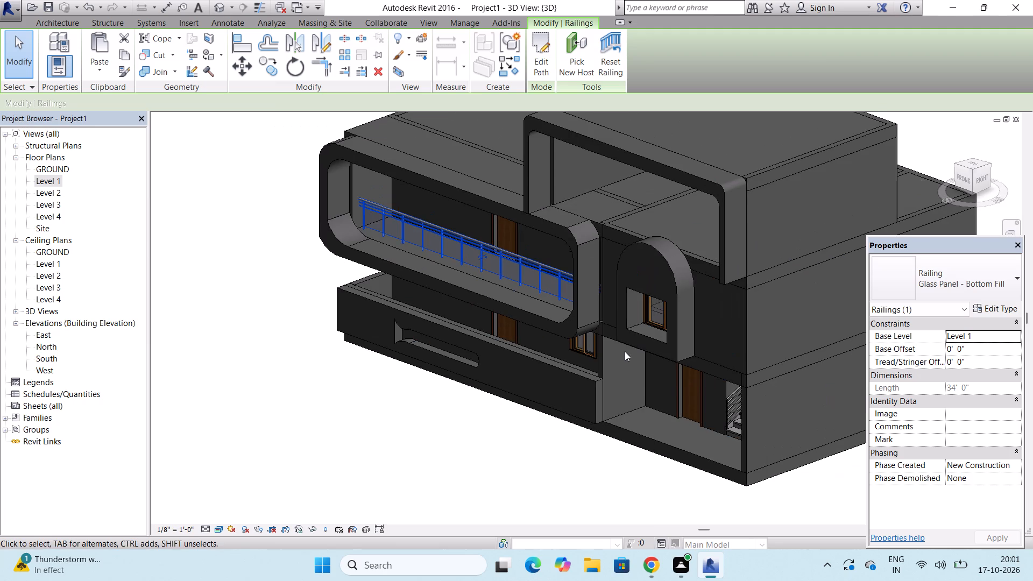
pyautogui.press('Escape')
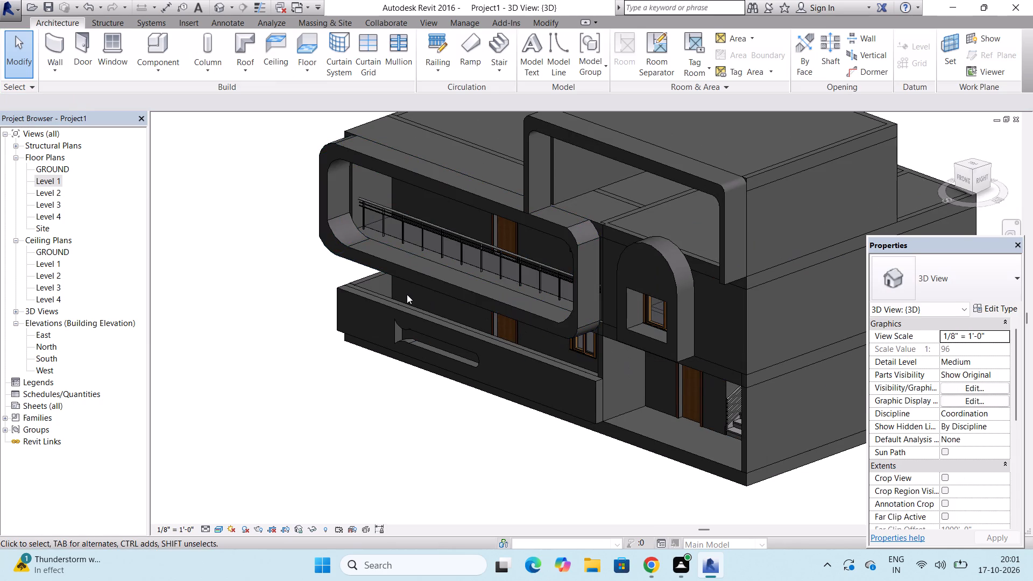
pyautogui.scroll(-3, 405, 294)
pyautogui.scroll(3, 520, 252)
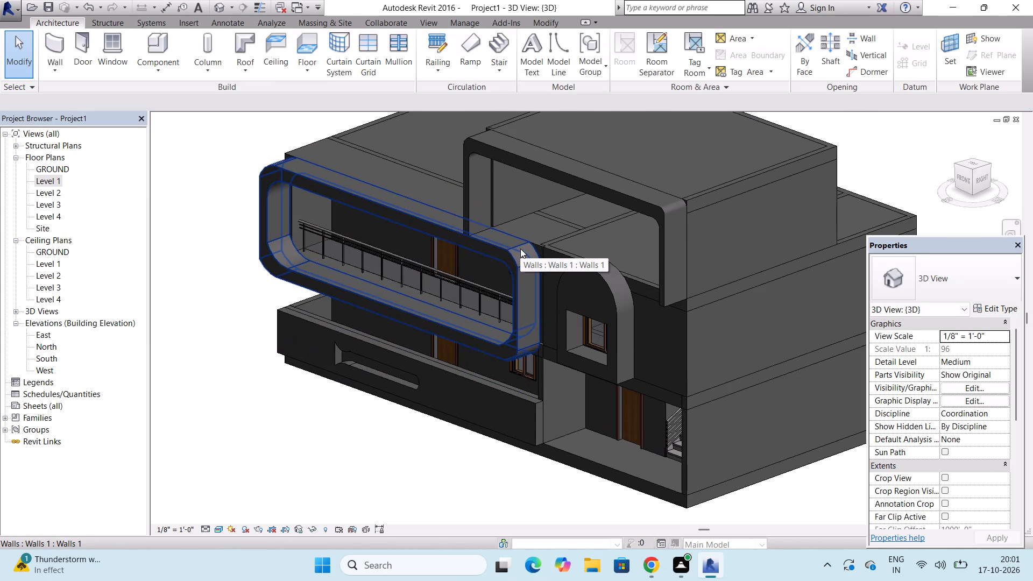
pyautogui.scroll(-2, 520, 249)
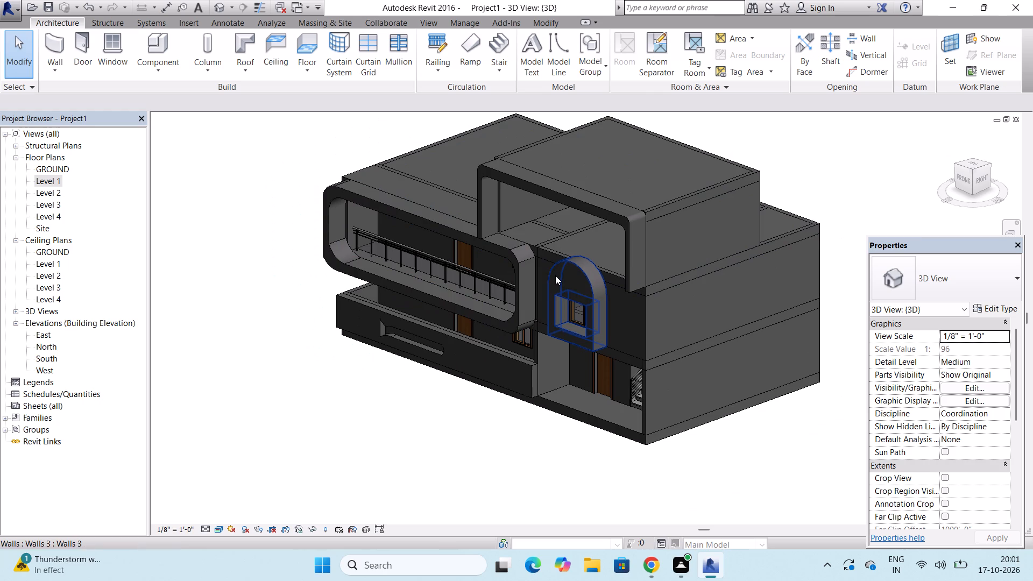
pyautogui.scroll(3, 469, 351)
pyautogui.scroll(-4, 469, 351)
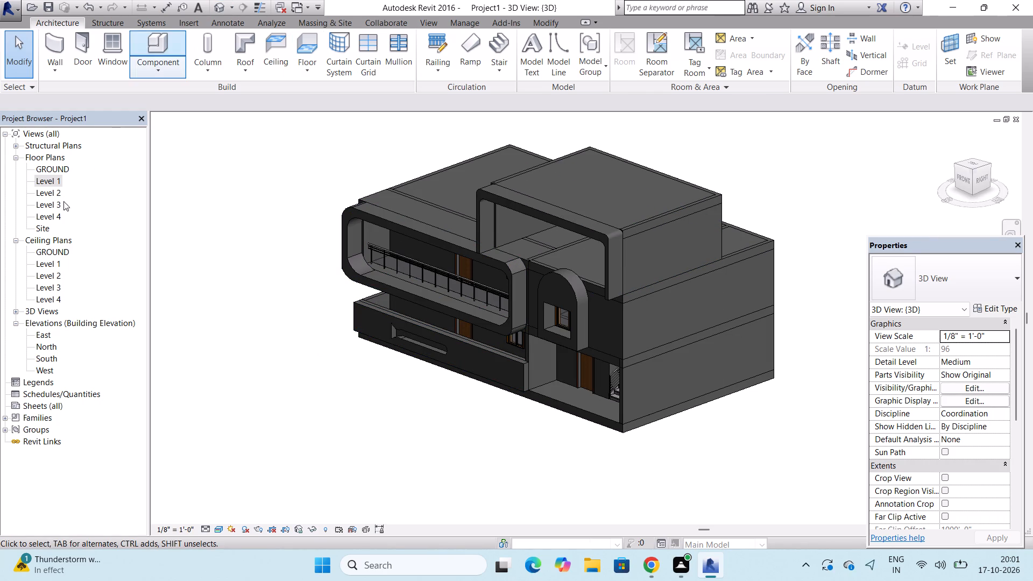
# In the Level 2 floor plan, draw an 18' 6" straight railing path along the front terrace edge to the outer side wall and finish the railing.
pyautogui.doubleClick(44, 205)
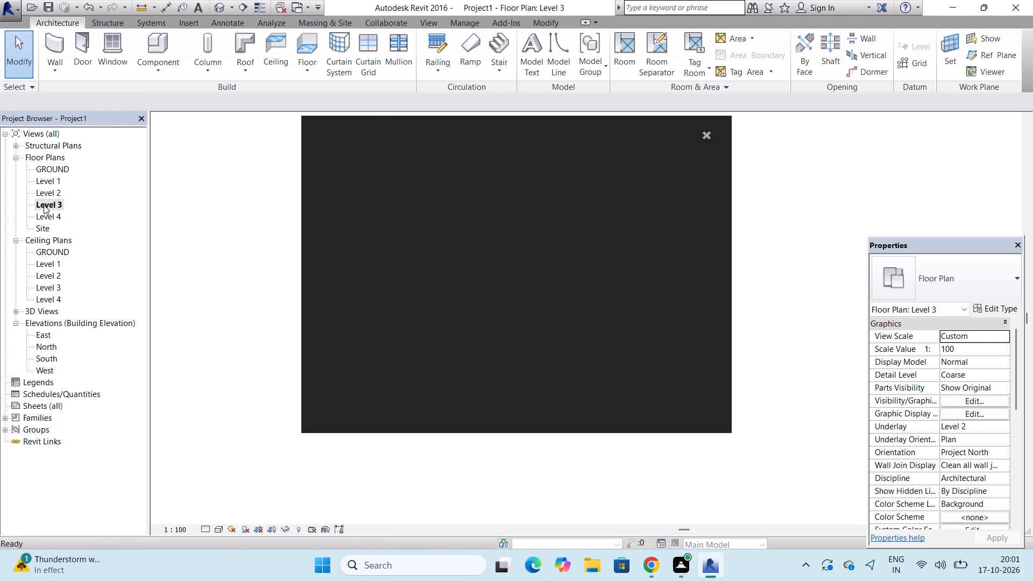
pyautogui.click(707, 132)
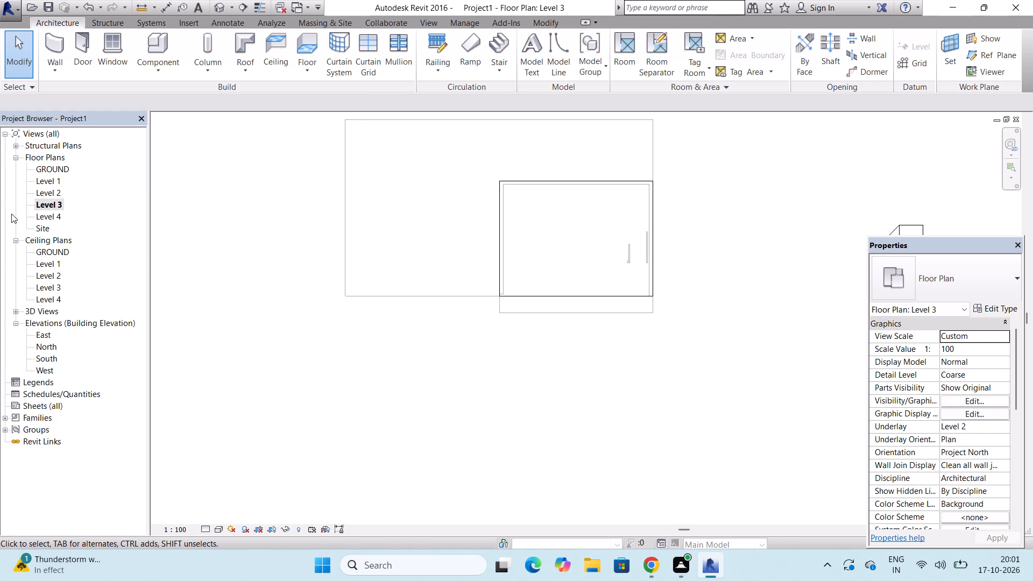
pyautogui.doubleClick(41, 190)
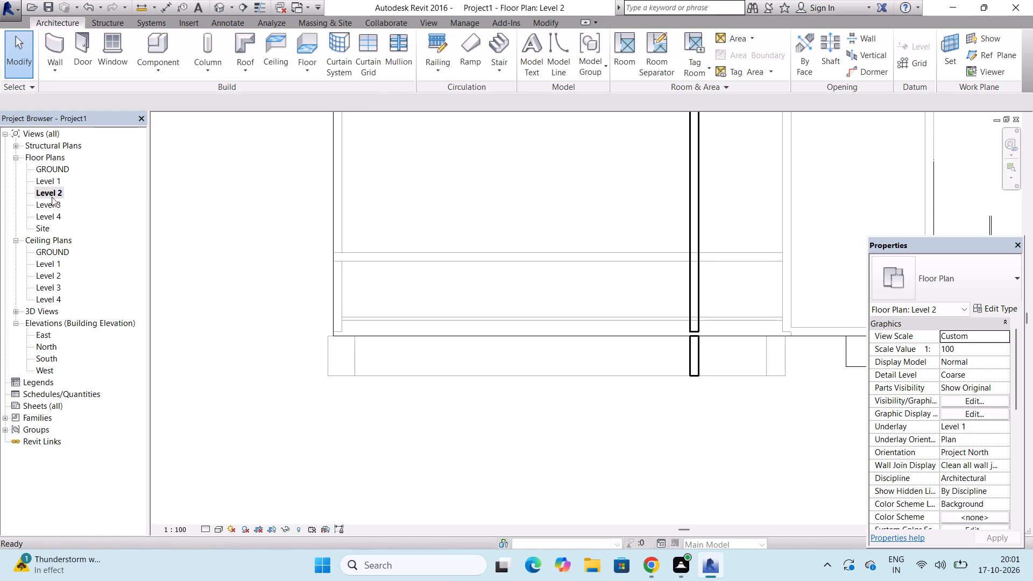
pyautogui.scroll(-5, 466, 263)
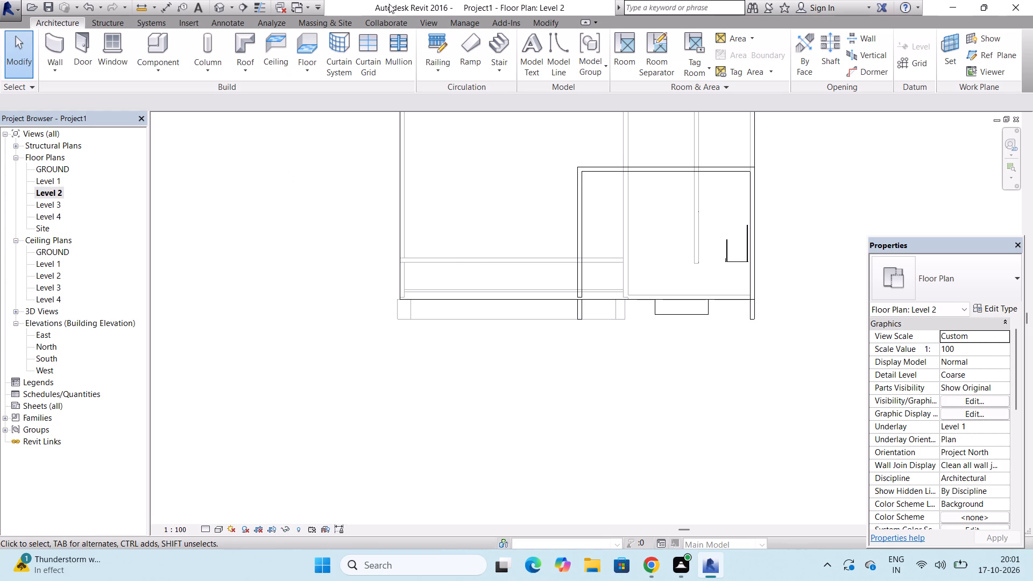
pyautogui.click(427, 67)
pyautogui.click(440, 40)
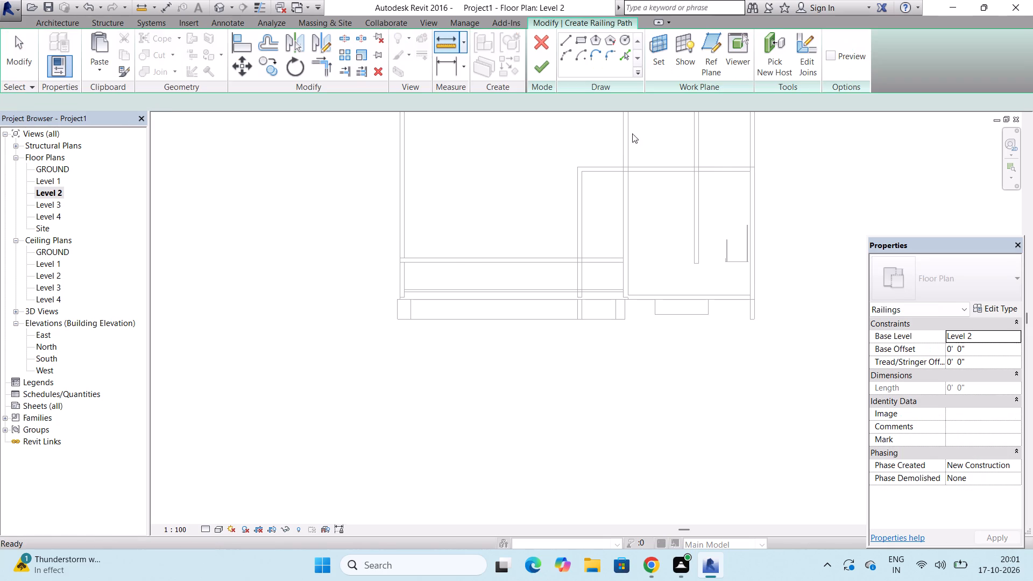
pyautogui.click(567, 39)
pyautogui.scroll(11, 625, 284)
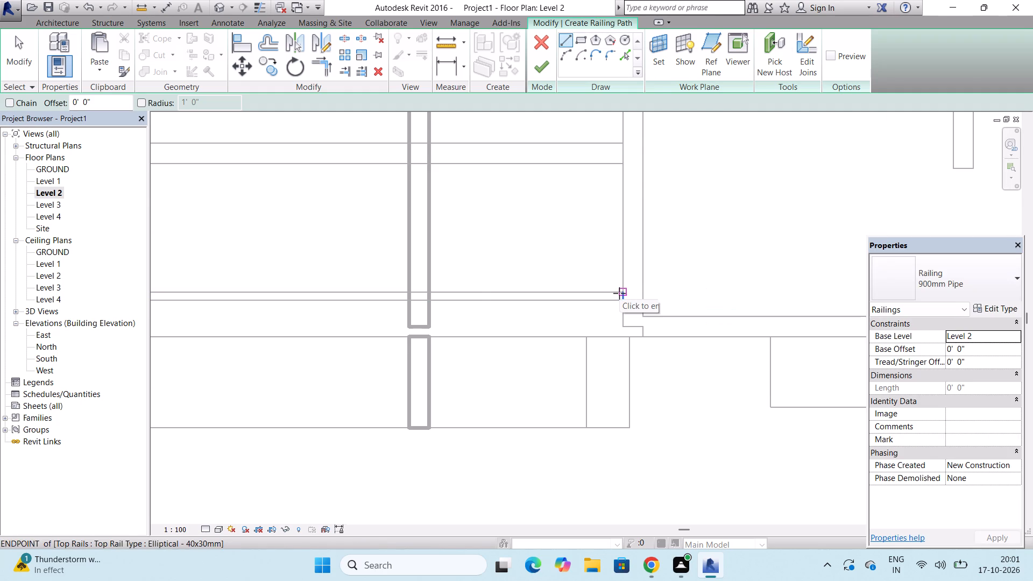
pyautogui.scroll(-8, 619, 293)
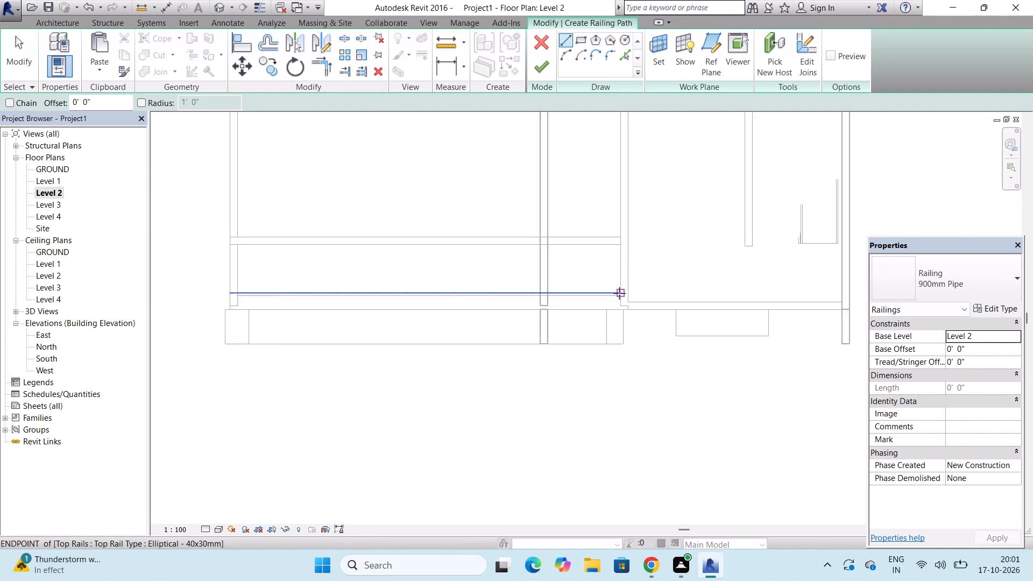
pyautogui.scroll(4, 780, 314)
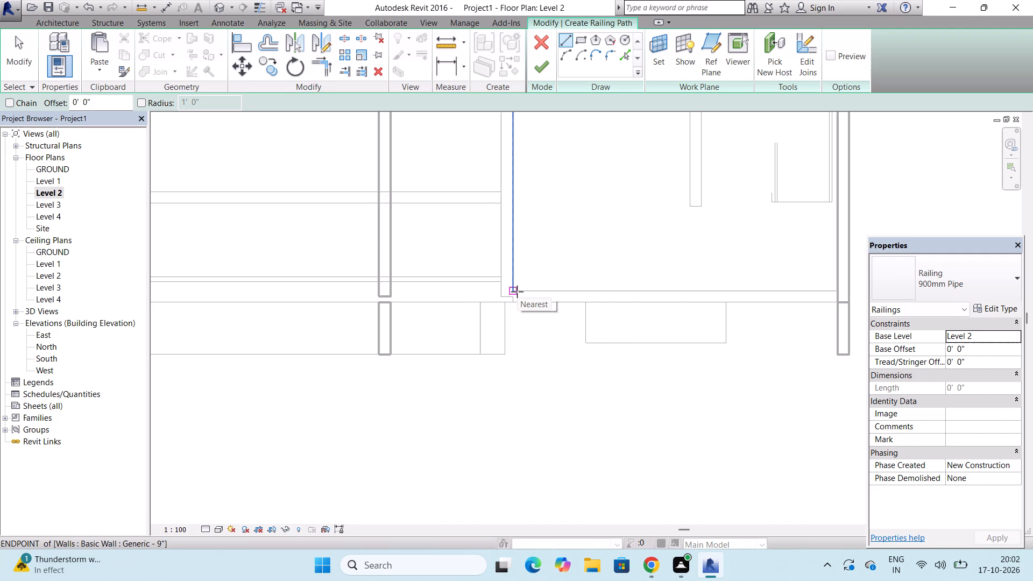
pyautogui.click(517, 292)
pyautogui.scroll(-2, 528, 292)
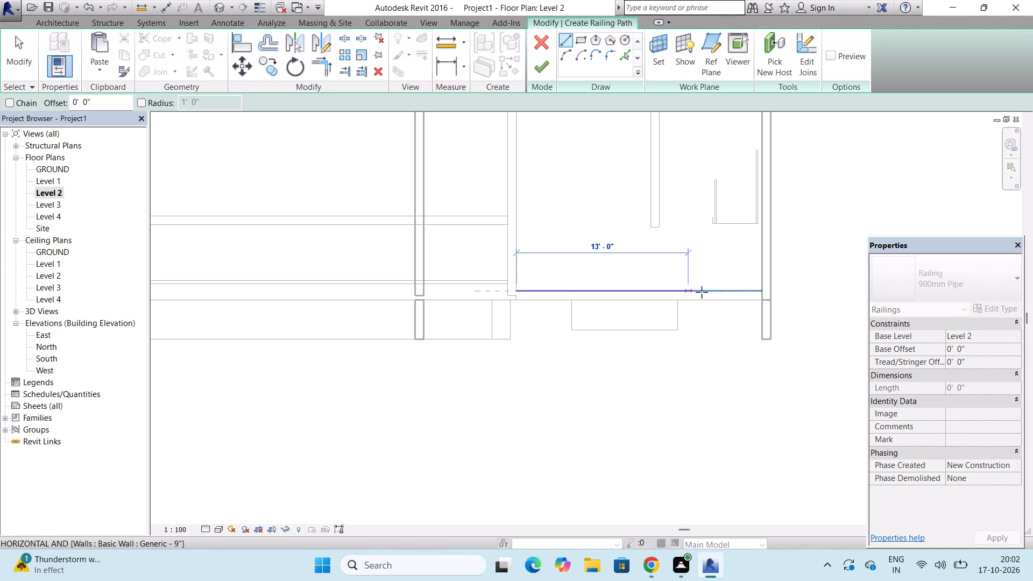
pyautogui.click(762, 296)
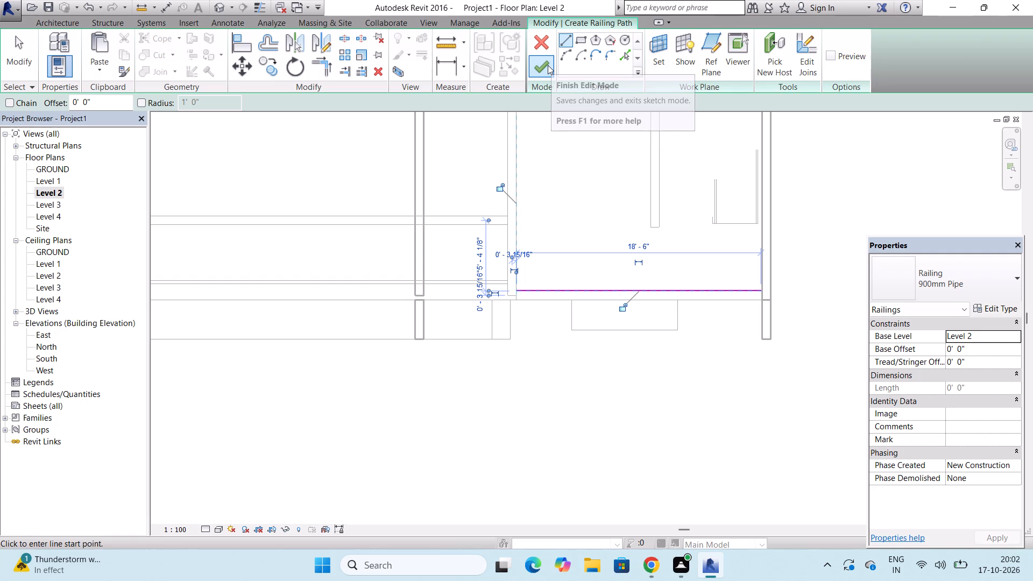
pyautogui.click(548, 65)
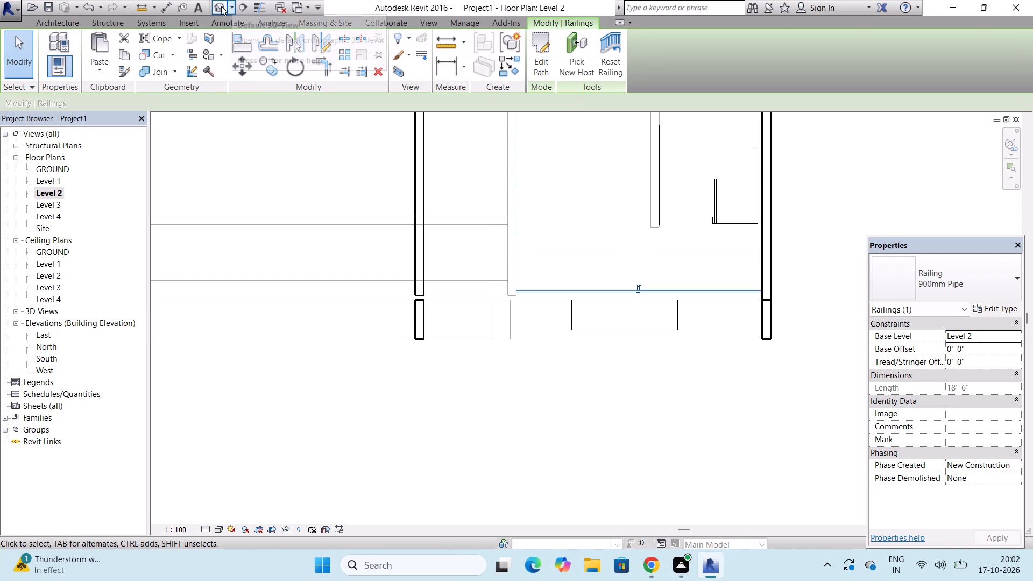
# Edit the Level 2 railing's path, extend its inner end to the terrace's far side wall for a 25' 6" length, and finish the edit.
pyautogui.click(218, 6)
pyautogui.scroll(7, 559, 244)
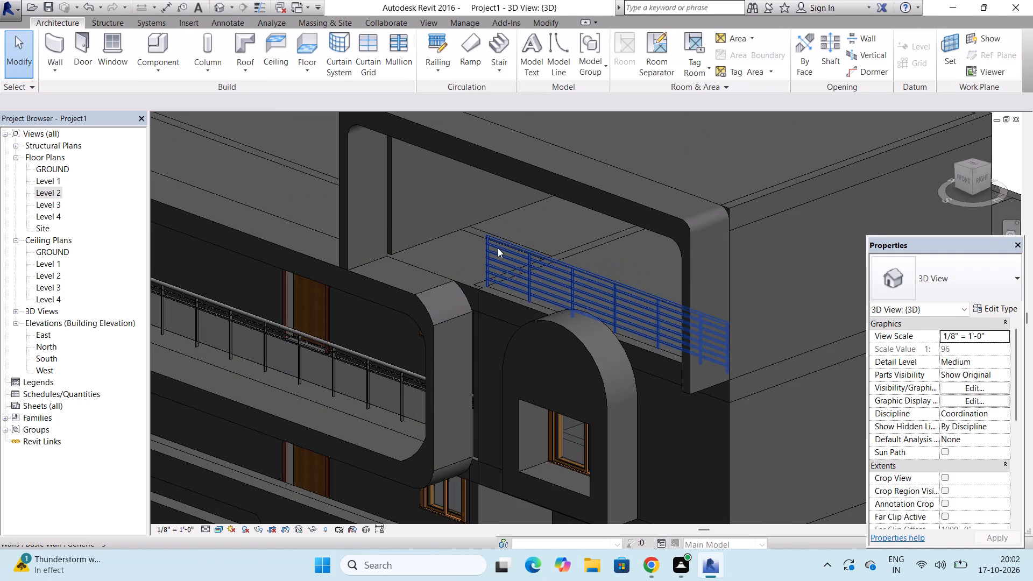
pyautogui.tripleClick(500, 241)
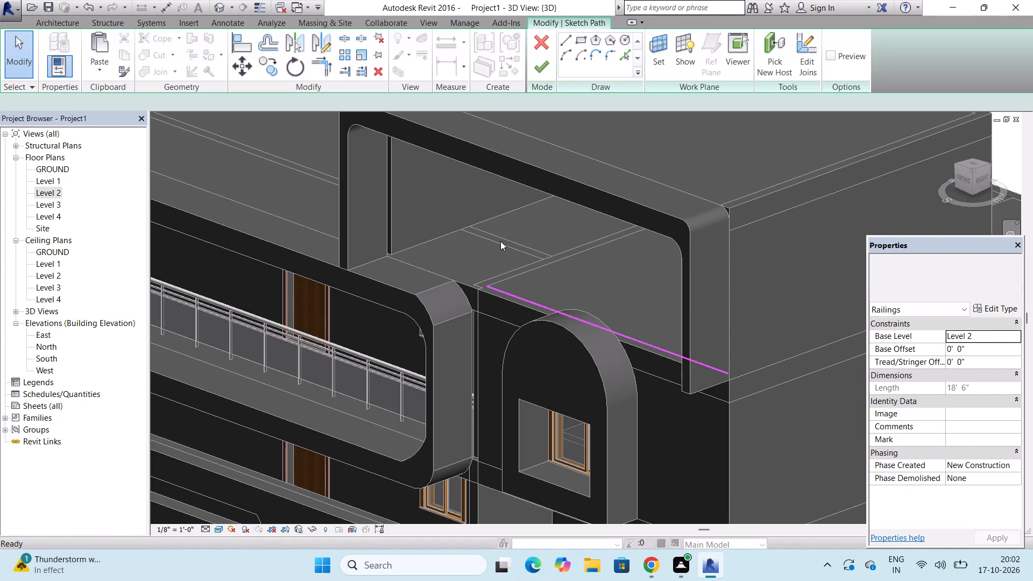
pyautogui.scroll(3, 491, 288)
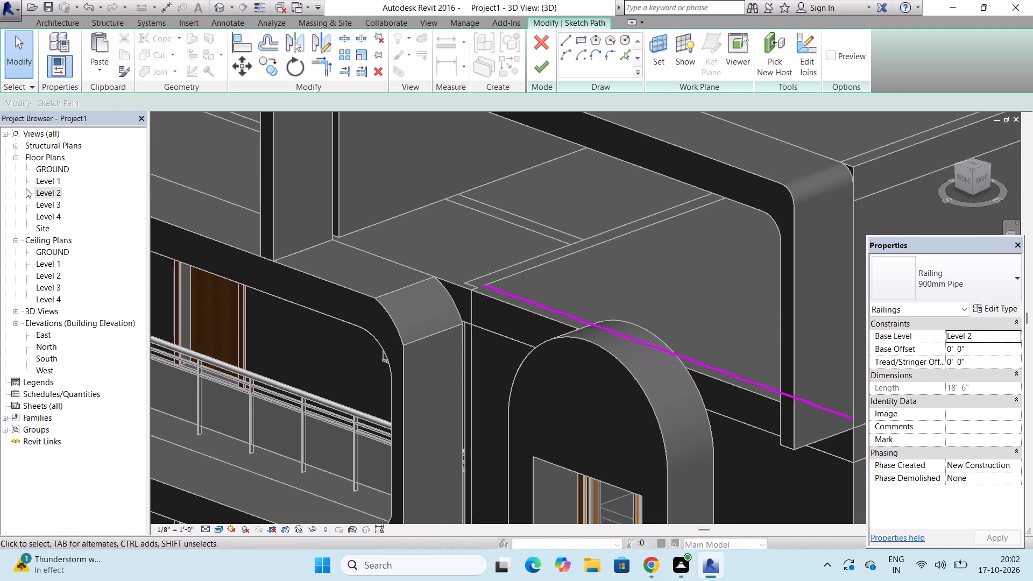
pyautogui.doubleClick(56, 192)
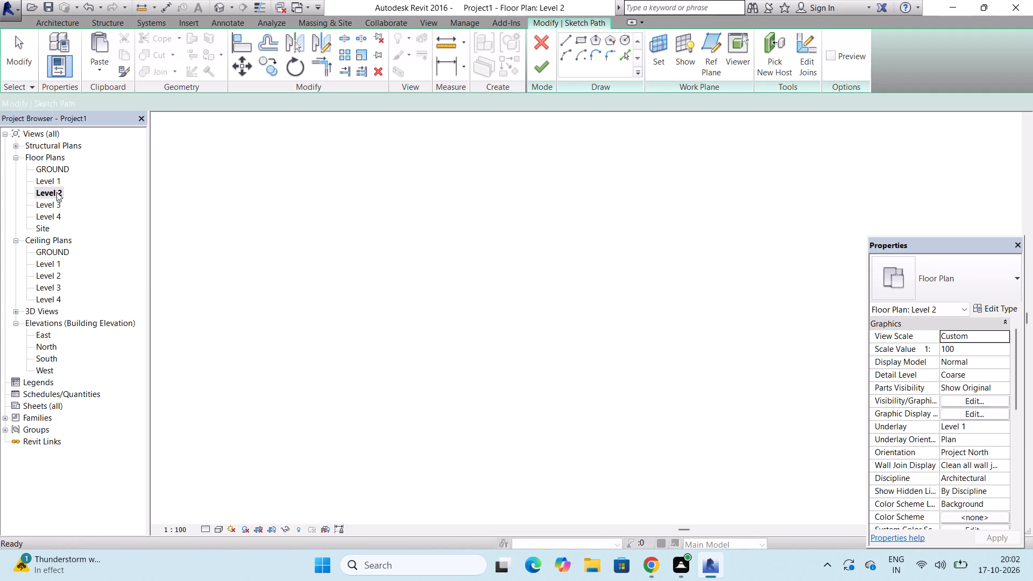
pyautogui.scroll(3, 525, 290)
pyautogui.click(525, 290)
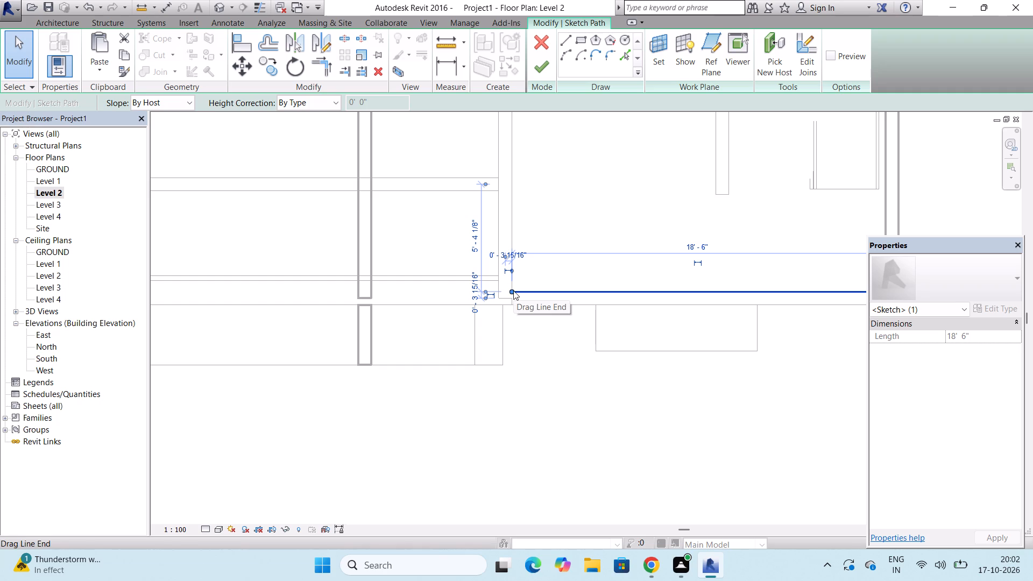
pyautogui.moveTo(511, 290); pyautogui.dragTo(405, 289)
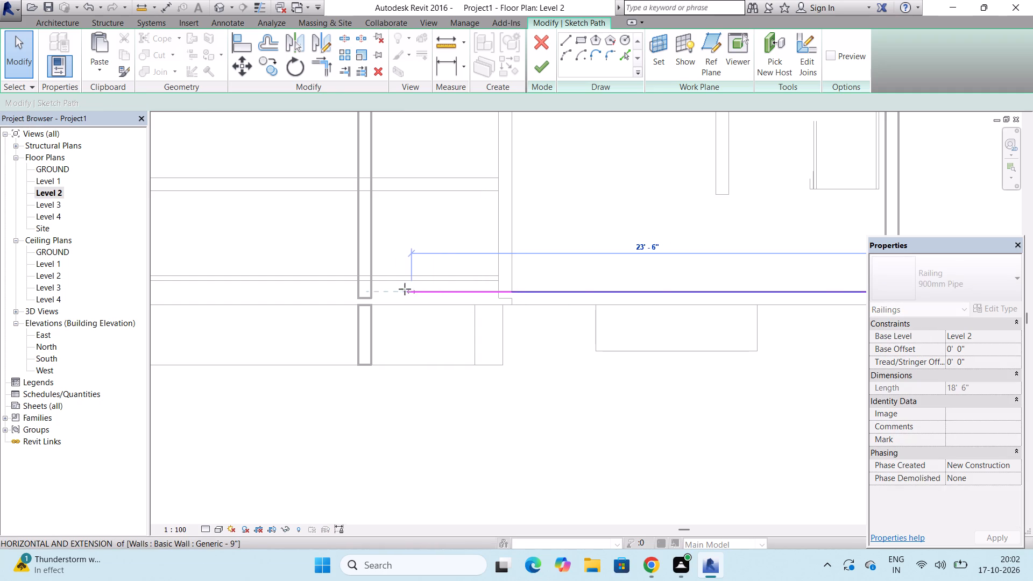
pyautogui.moveTo(405, 289); pyautogui.dragTo(370, 289)
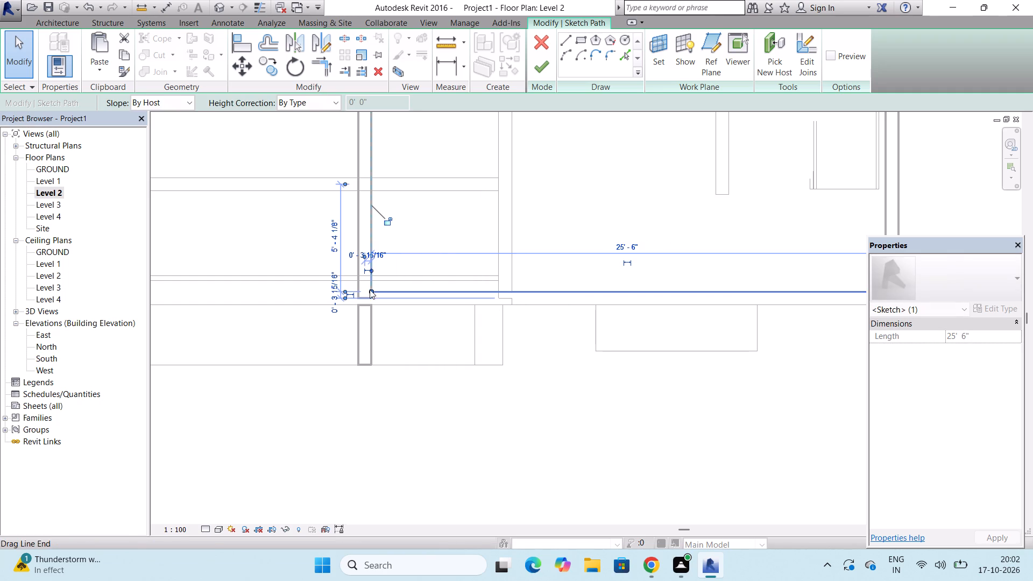
pyautogui.click(537, 67)
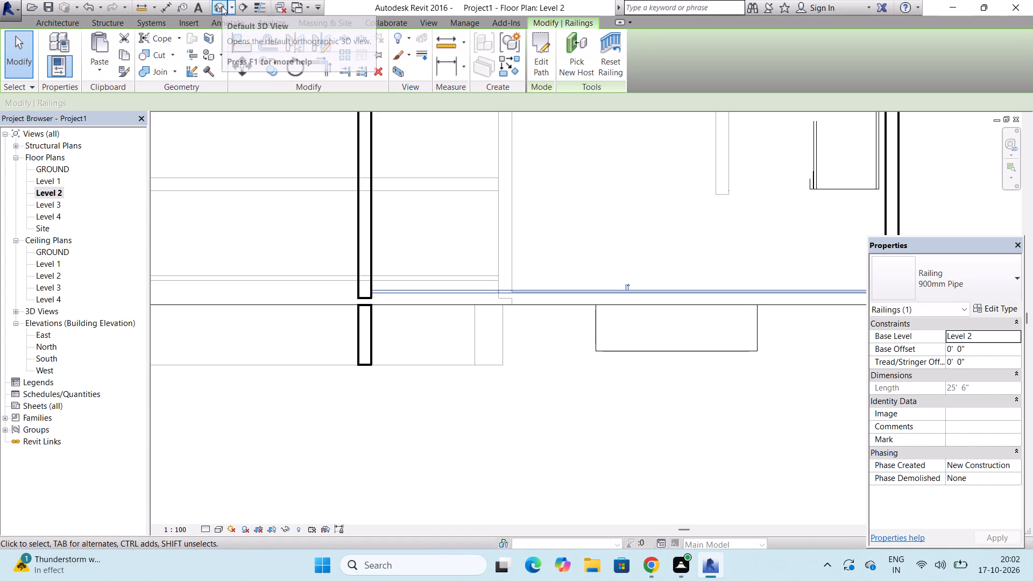
# In the 3D view, change the Level 2 front terrace railing's type to Glass Panel - Bottom Fill.
pyautogui.click(222, 6)
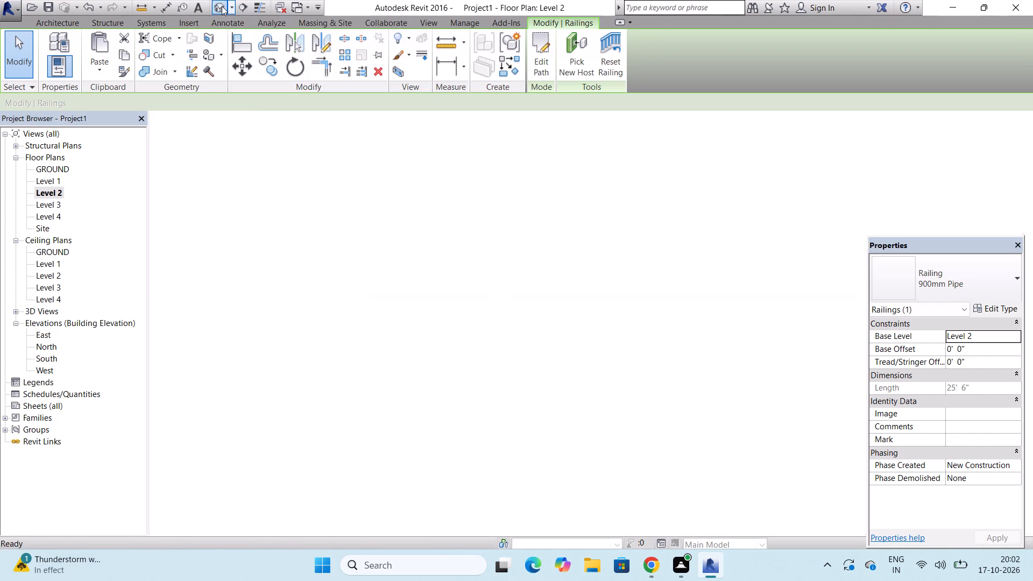
pyautogui.click(369, 185)
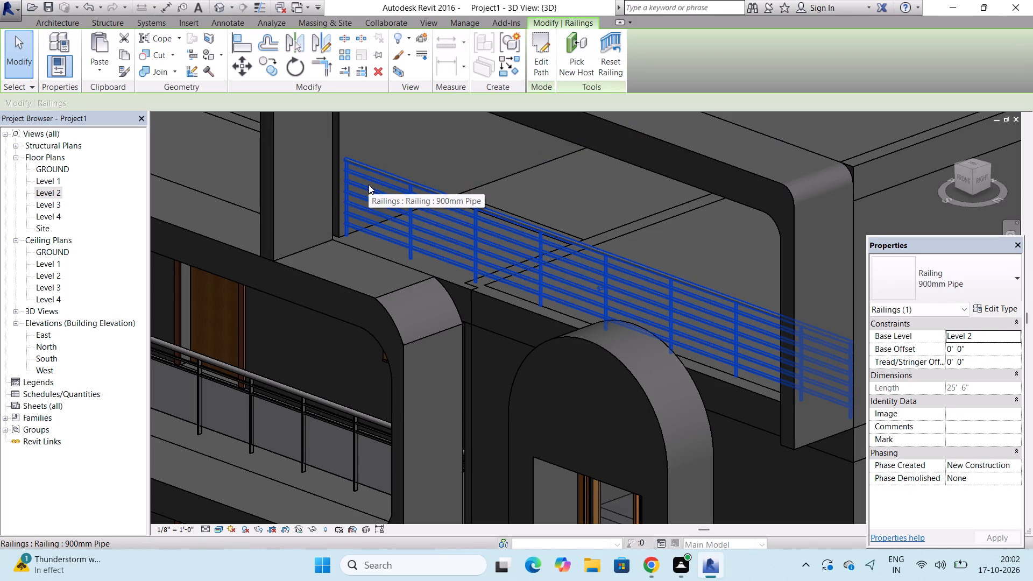
pyautogui.scroll(-3, 369, 185)
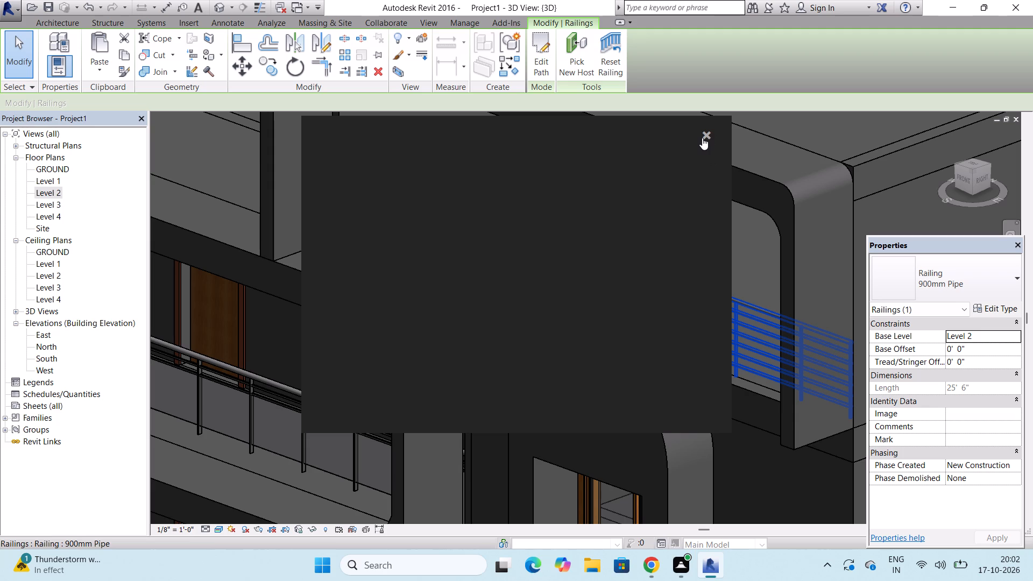
pyautogui.click(702, 138)
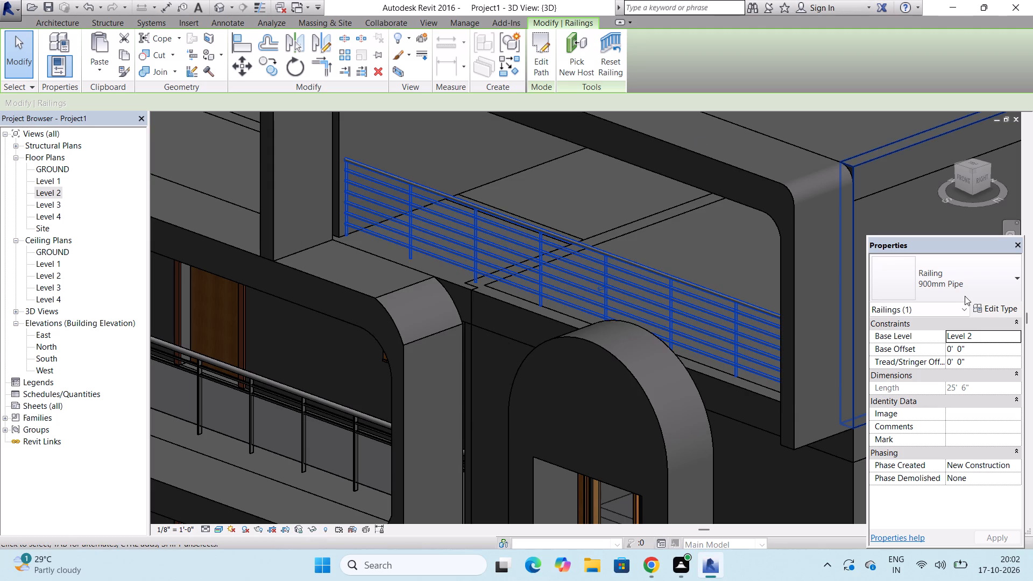
pyautogui.click(975, 294)
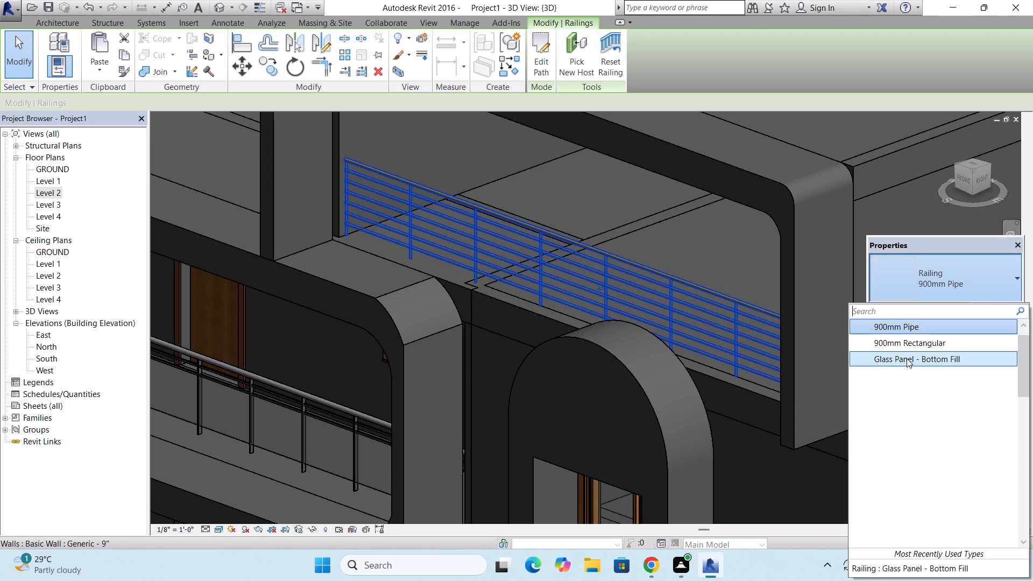
pyautogui.click(907, 358)
pyautogui.scroll(-5, 624, 328)
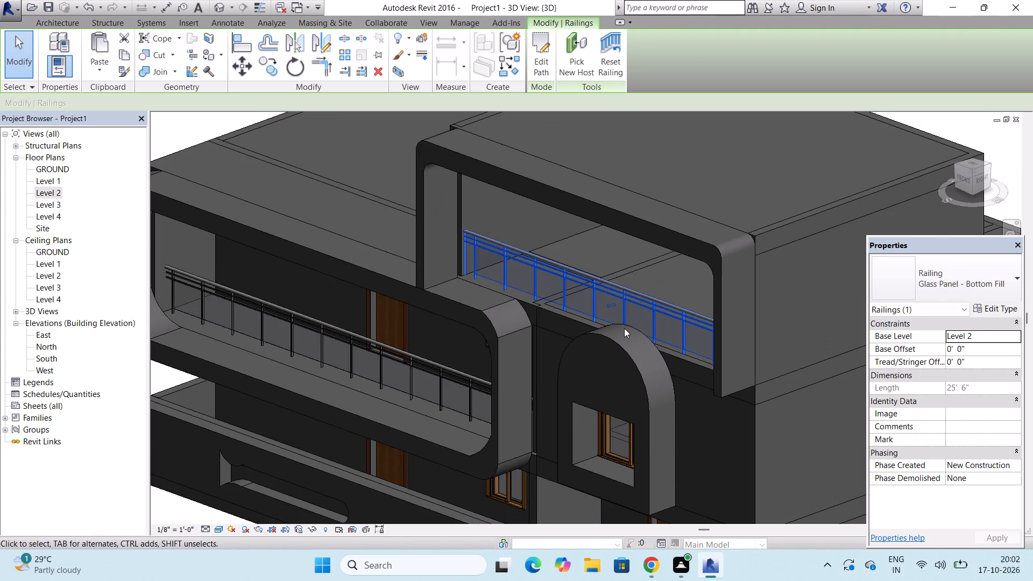
pyautogui.press('Escape')
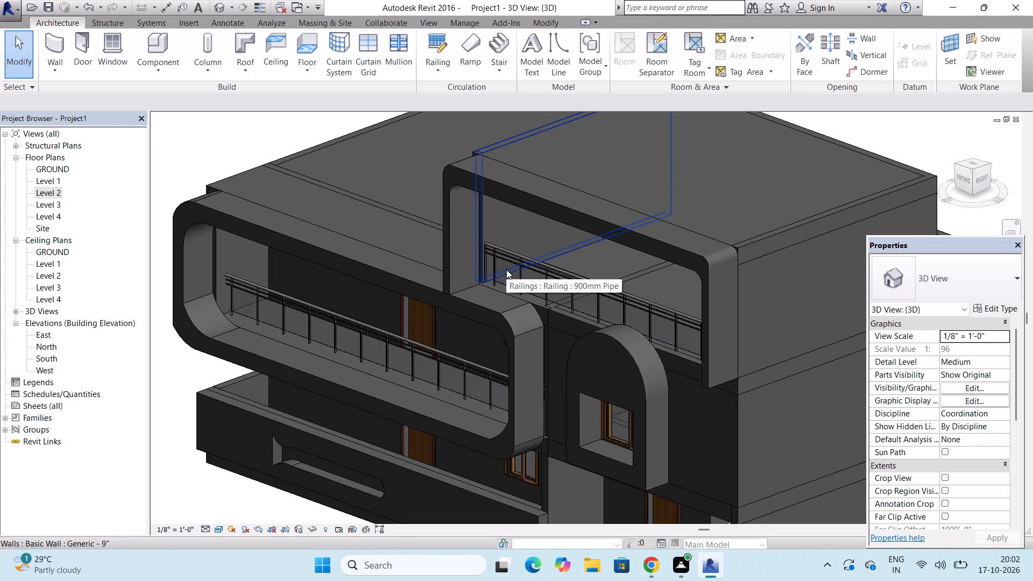
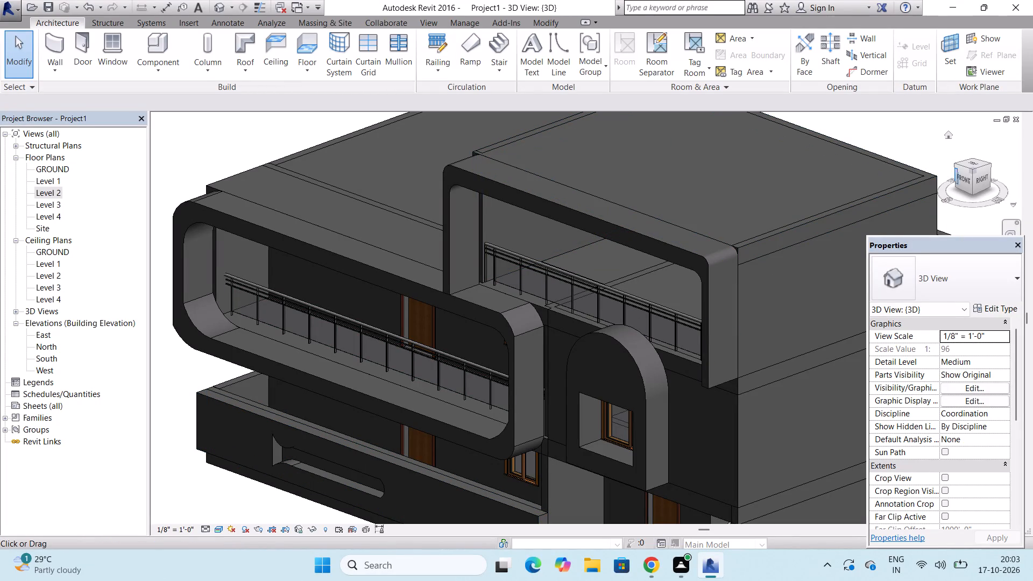
# In the 3D view, start a new in-place model in the Walls category with the default name.
pyautogui.moveTo(955, 166); pyautogui.dragTo(956, 143)
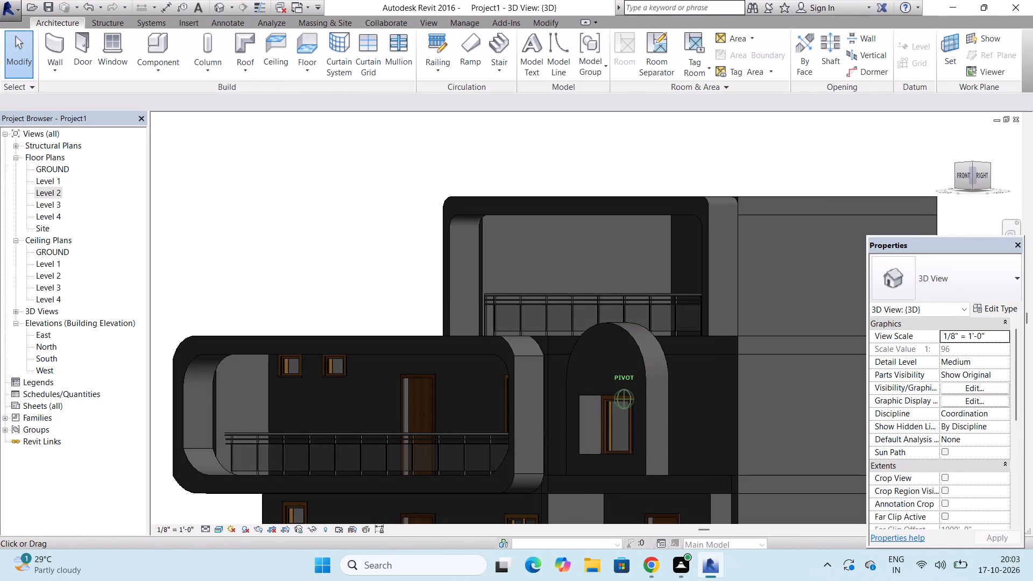
pyautogui.moveTo(956, 143); pyautogui.dragTo(938, 165)
pyautogui.scroll(-4, 609, 242)
pyautogui.scroll(3, 607, 267)
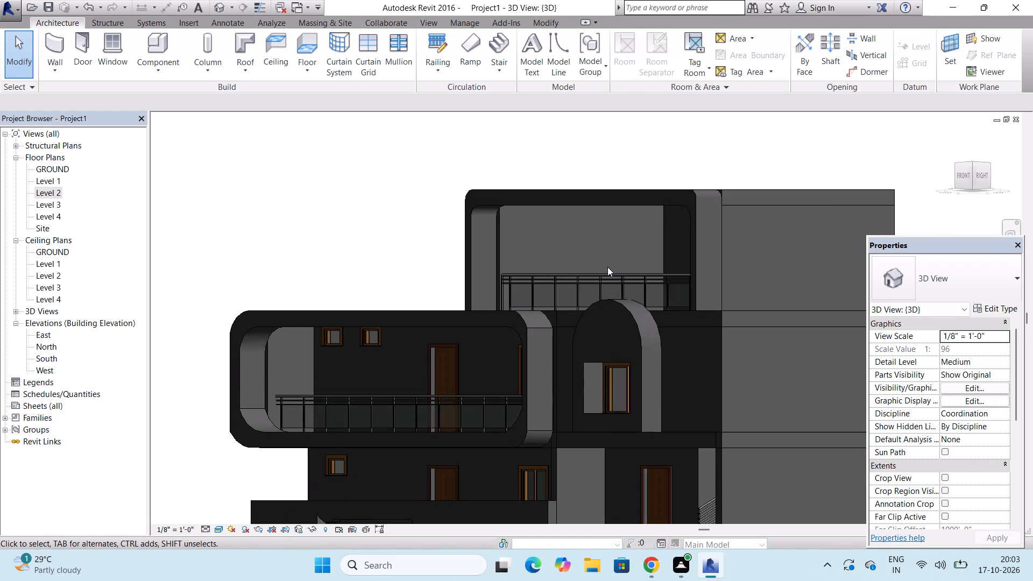
pyautogui.scroll(-3, 607, 267)
pyautogui.scroll(1, 607, 267)
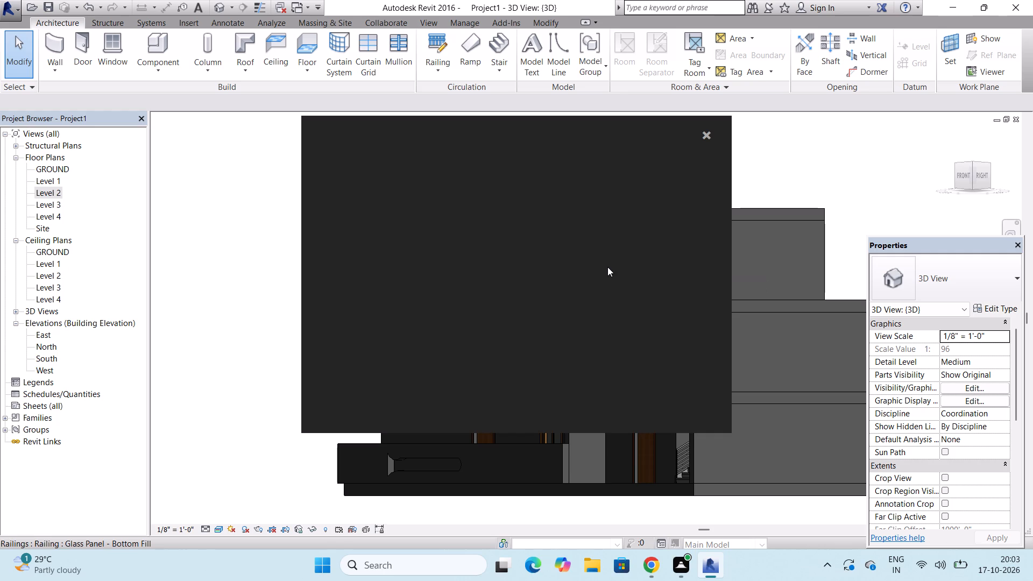
pyautogui.click(703, 133)
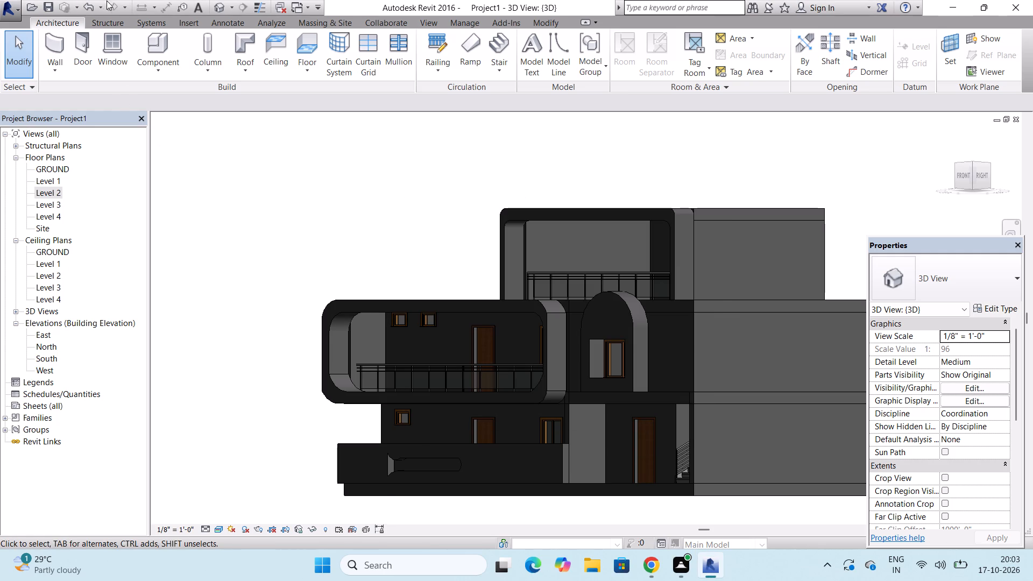
pyautogui.click(163, 67)
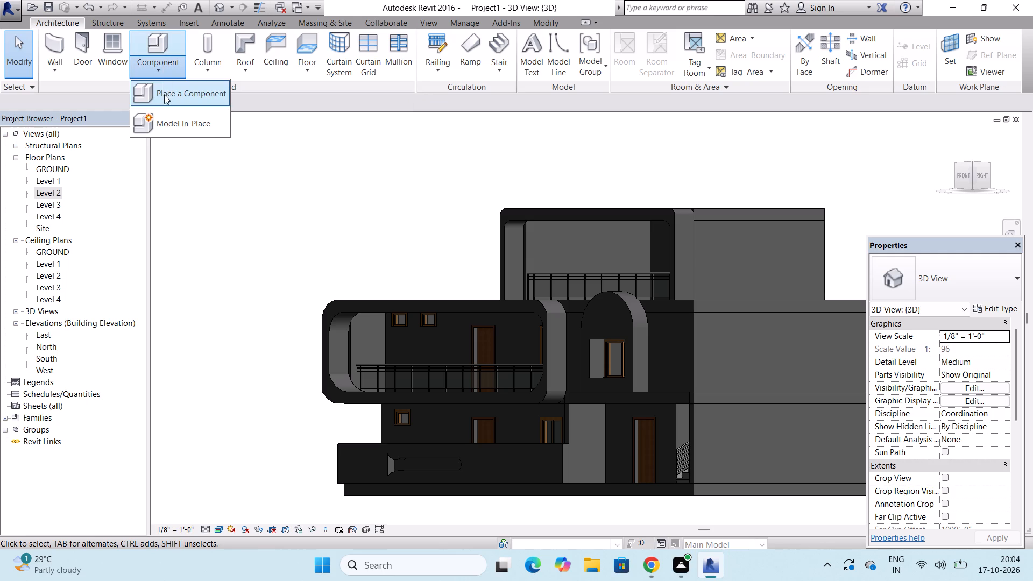
pyautogui.click(165, 124)
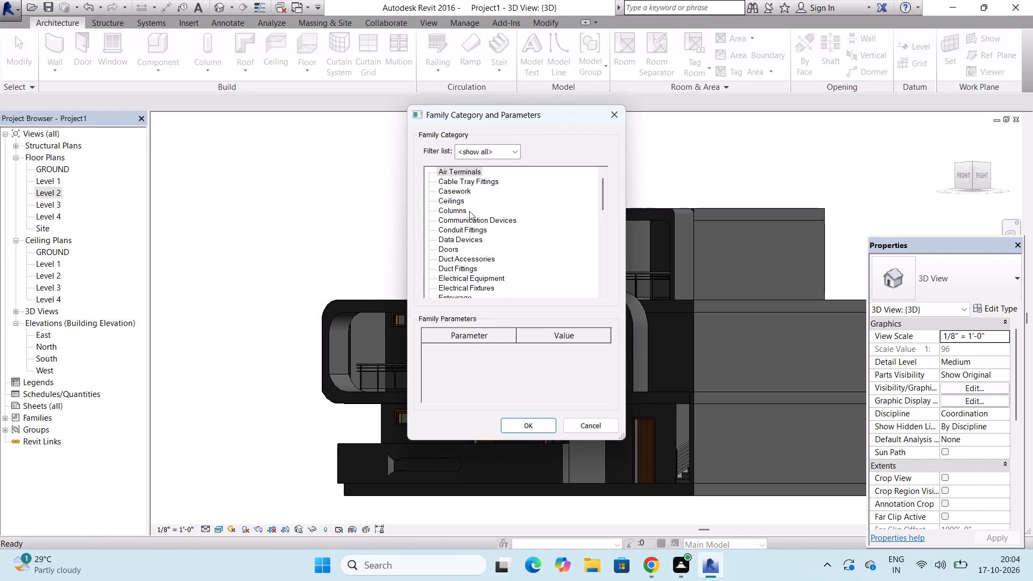
pyautogui.scroll(-20, 475, 226)
pyautogui.scroll(-17, 475, 226)
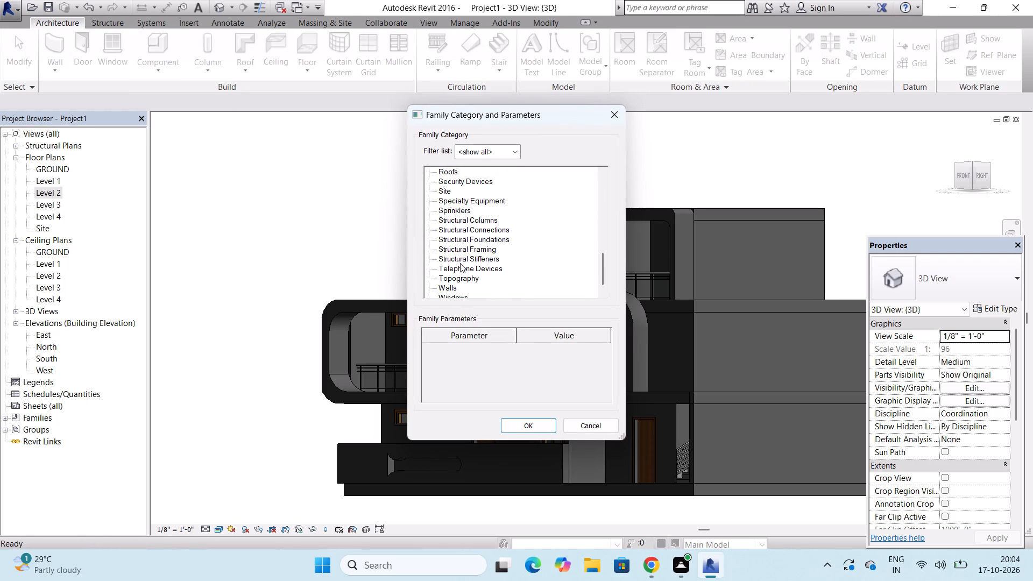
pyautogui.click(449, 274)
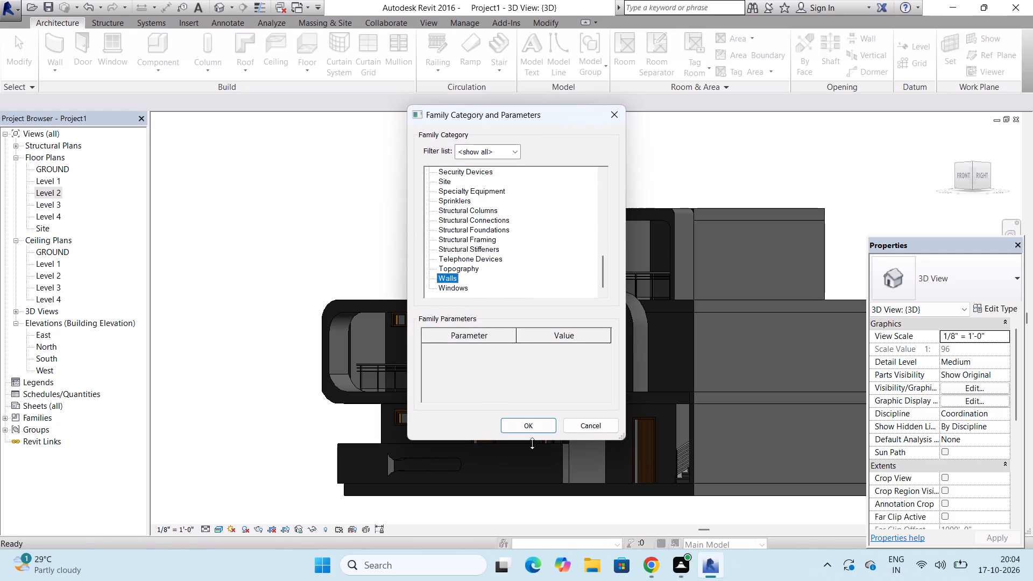
pyautogui.click(531, 423)
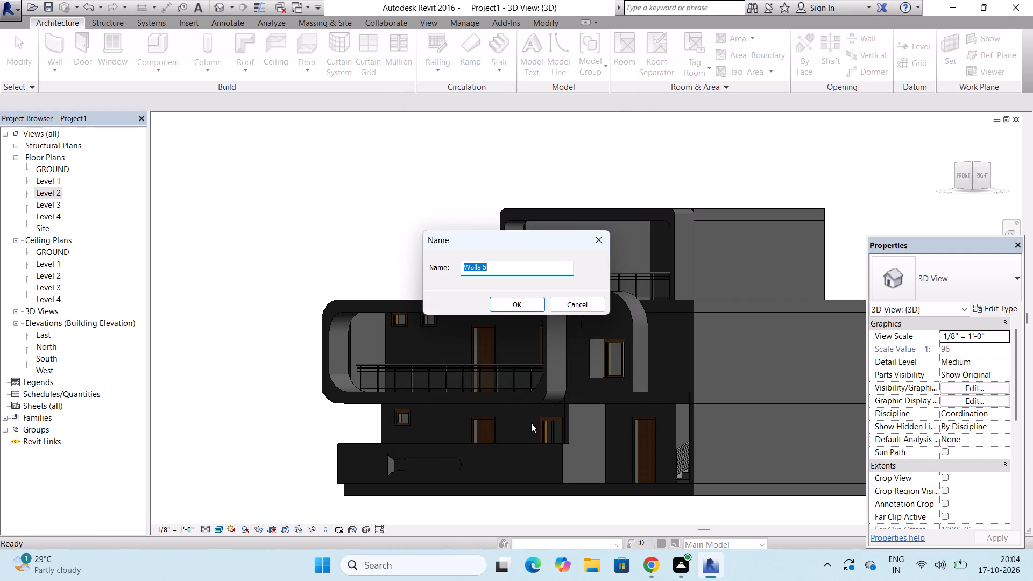
pyautogui.click(515, 304)
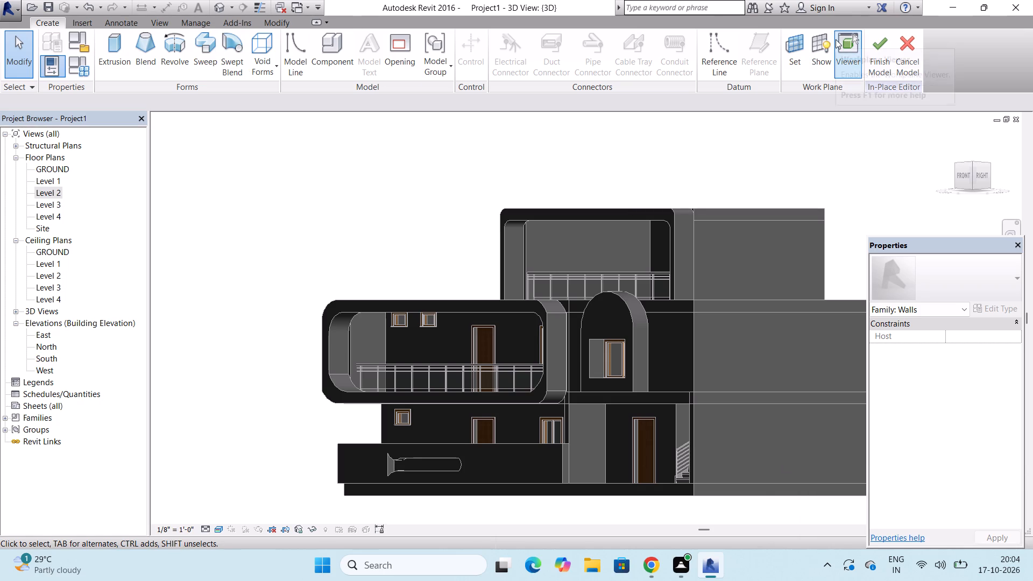
# Set the work plane by picking the front face of the low ground-floor wall with the slot recess.
pyautogui.click(796, 57)
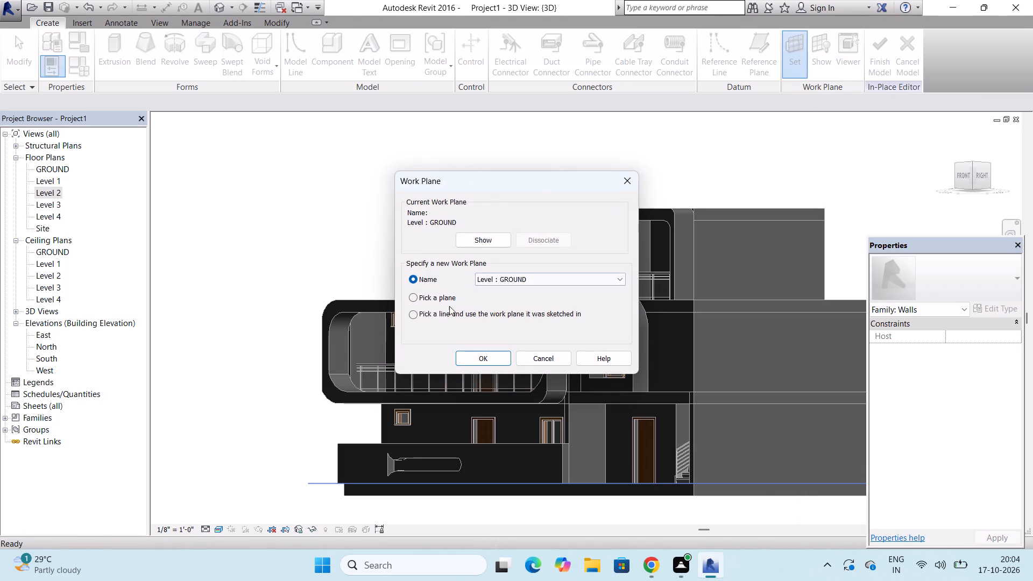
pyautogui.click(414, 295)
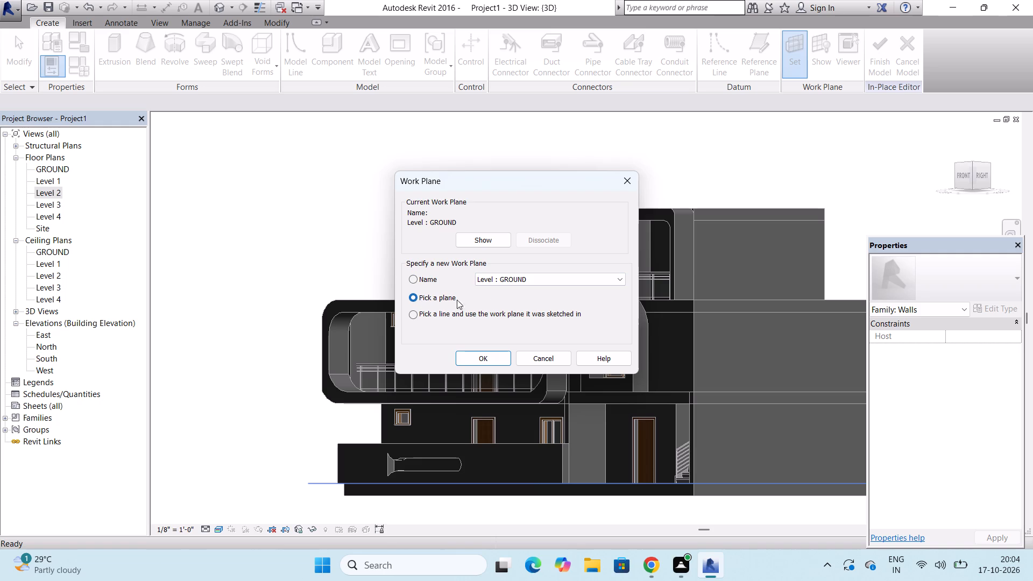
pyautogui.click(486, 356)
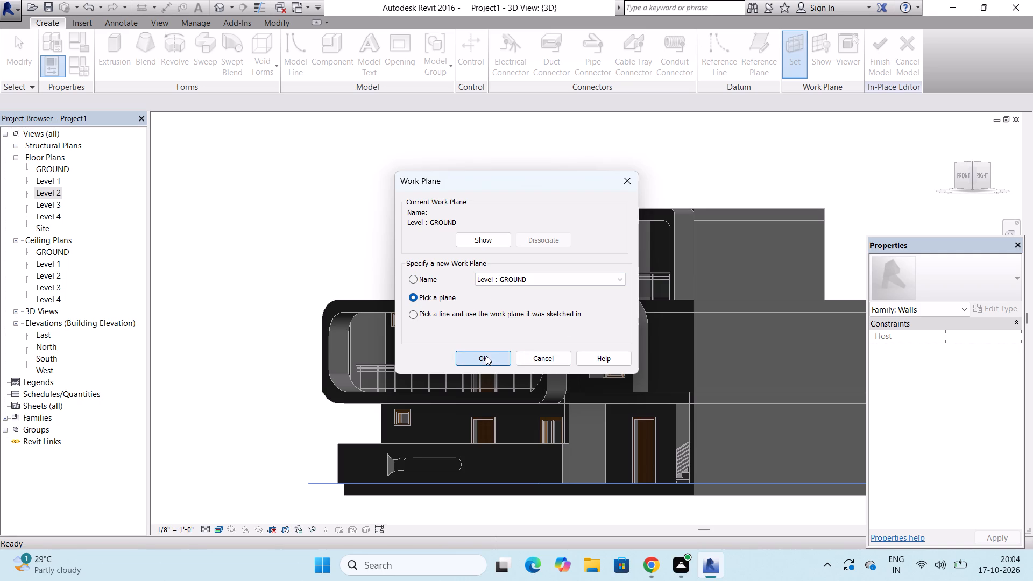
pyautogui.click(340, 467)
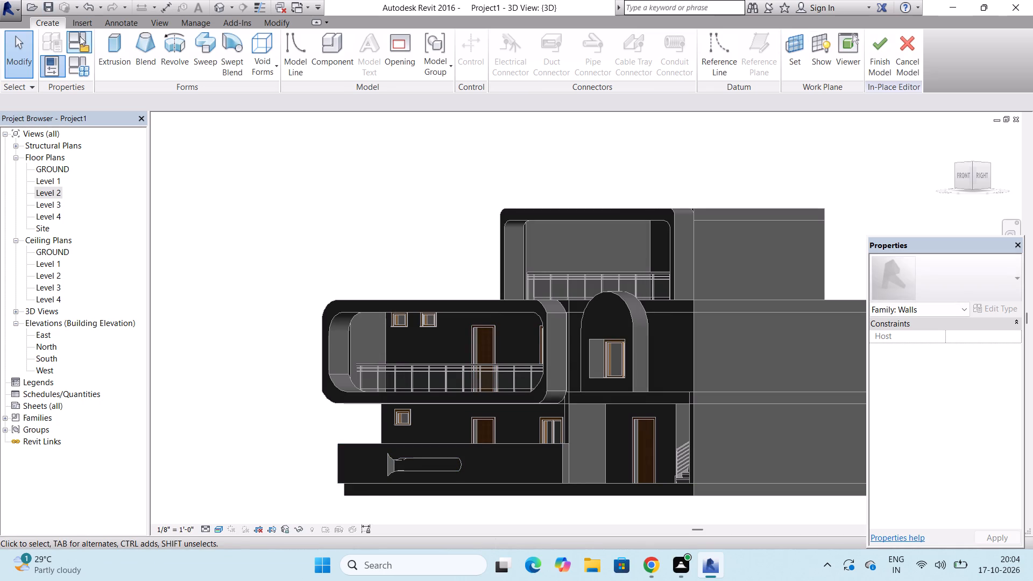
# Start an extrusion and sketch a full-height rectangle about 5 1/2" wide and 4' 4" tall near the low front wall's outer end.
pyautogui.click(106, 41)
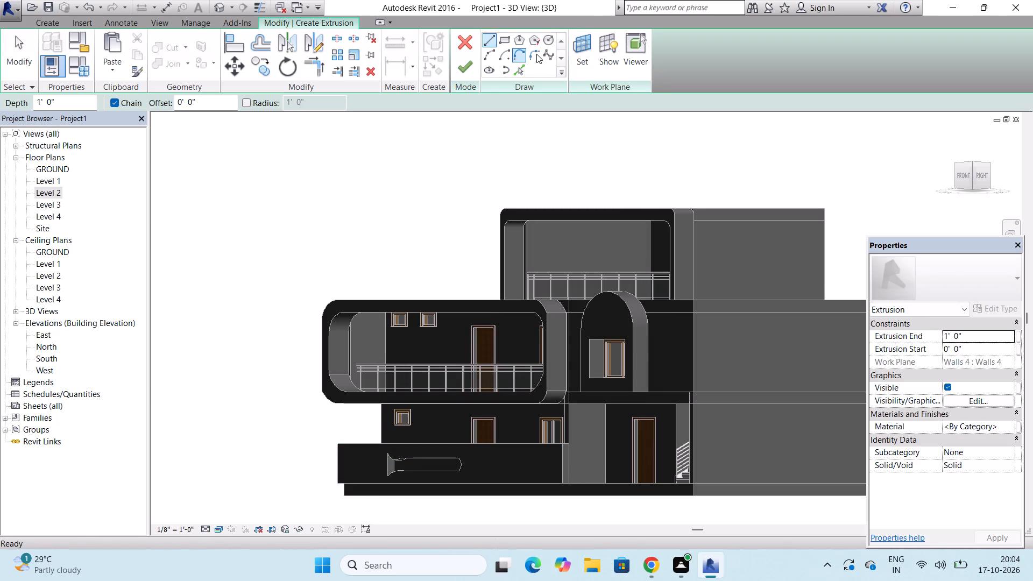
pyautogui.click(507, 41)
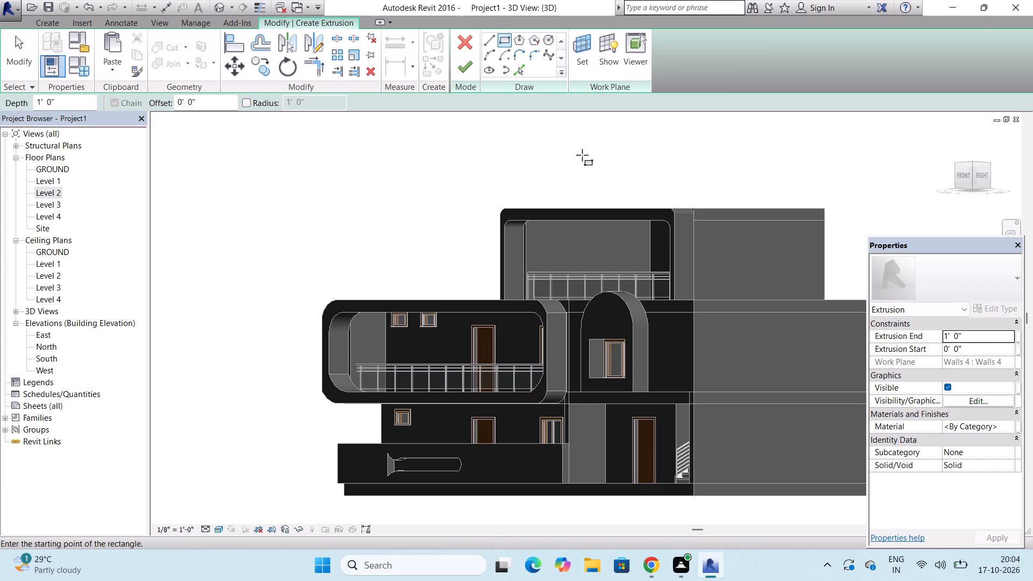
pyautogui.scroll(-2, 582, 155)
pyautogui.scroll(-1, 539, 300)
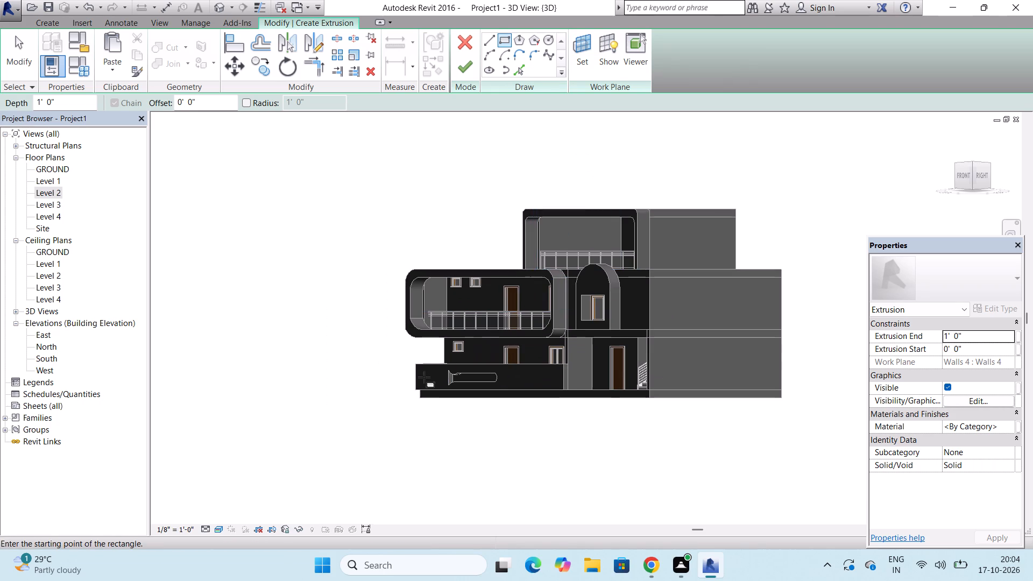
pyautogui.scroll(10, 424, 377)
pyautogui.scroll(-2, 424, 378)
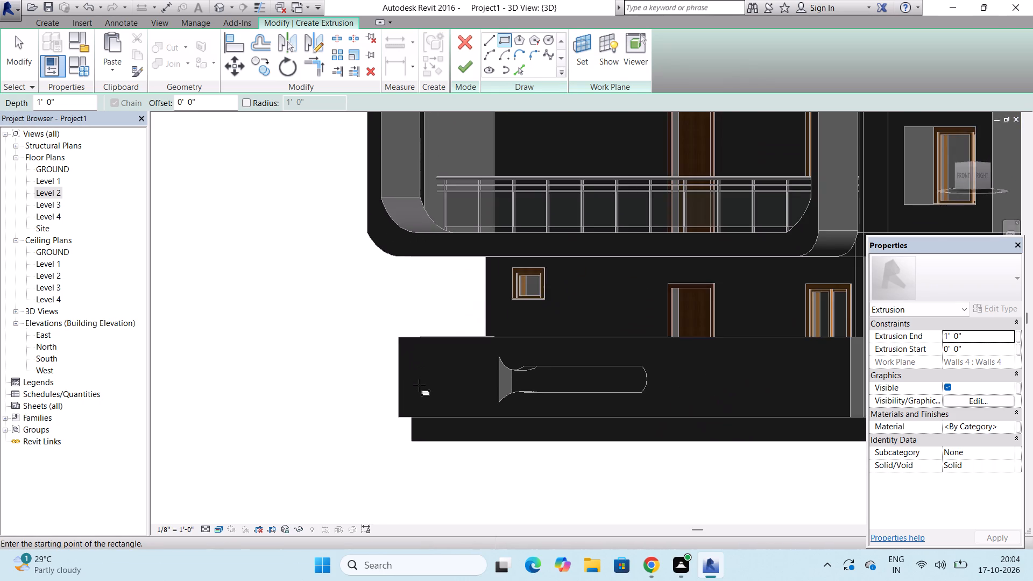
pyautogui.scroll(-3, 419, 385)
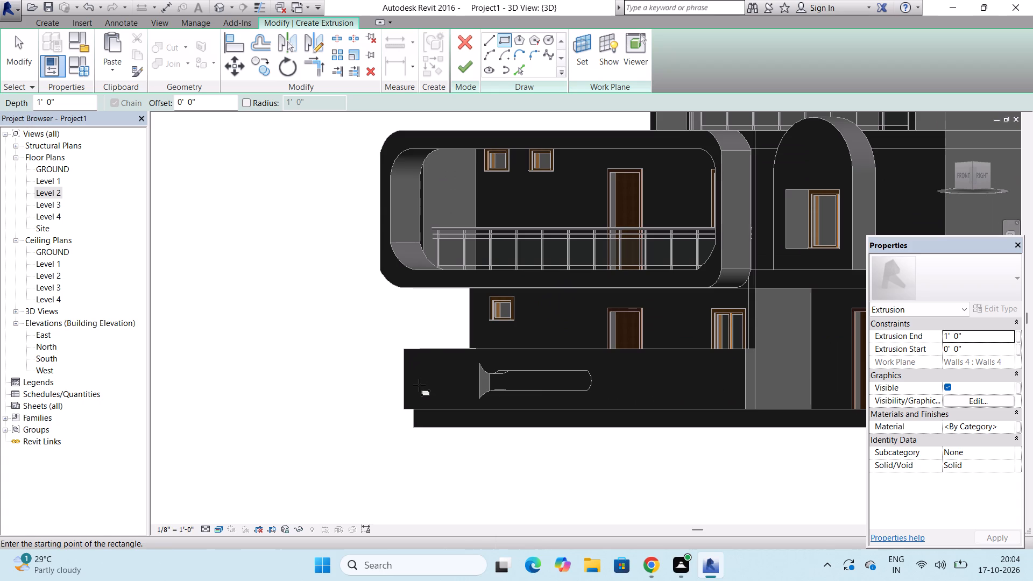
pyautogui.scroll(1, 419, 385)
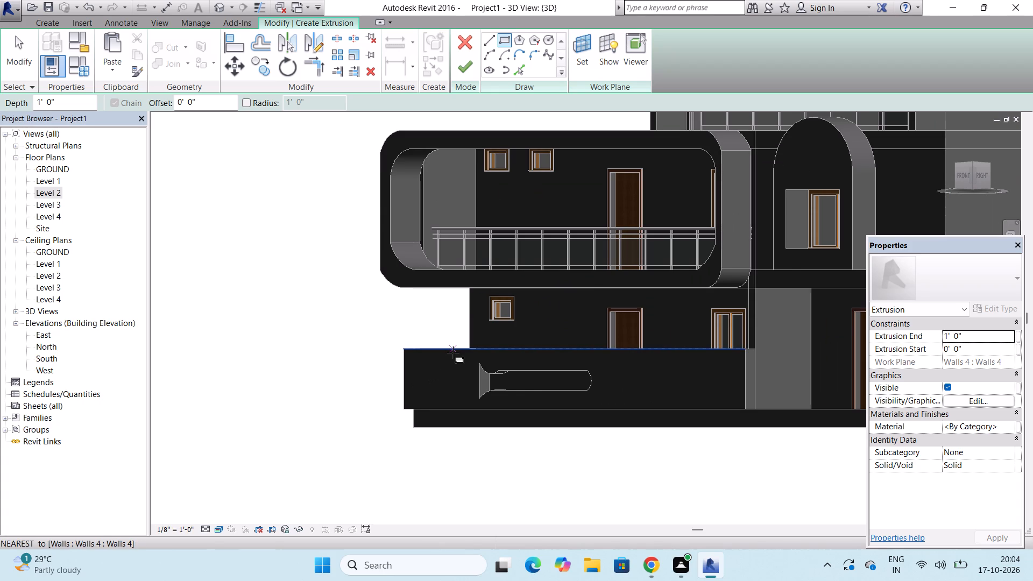
pyautogui.scroll(1, 453, 352)
pyautogui.scroll(3, 401, 357)
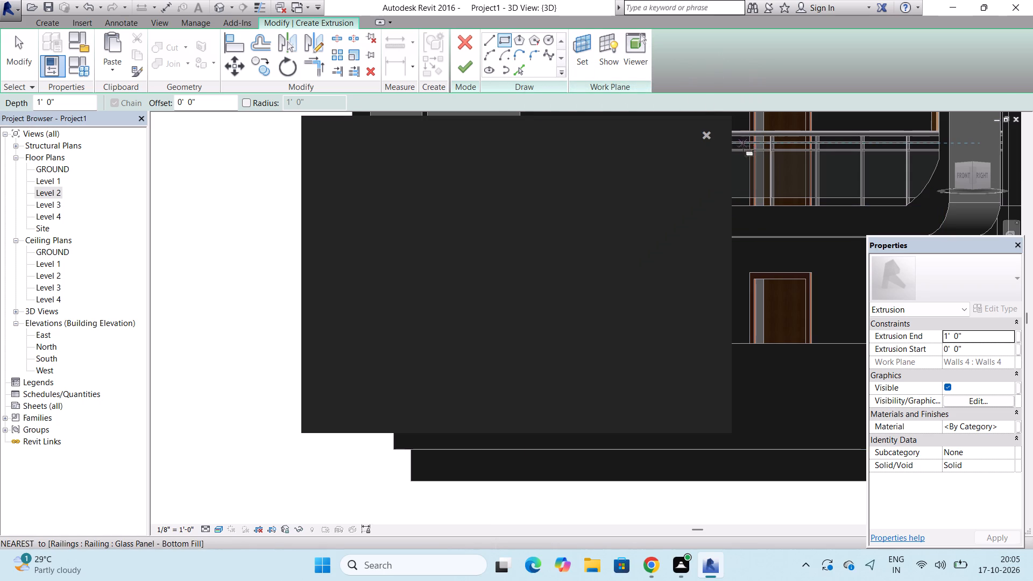
pyautogui.click(704, 133)
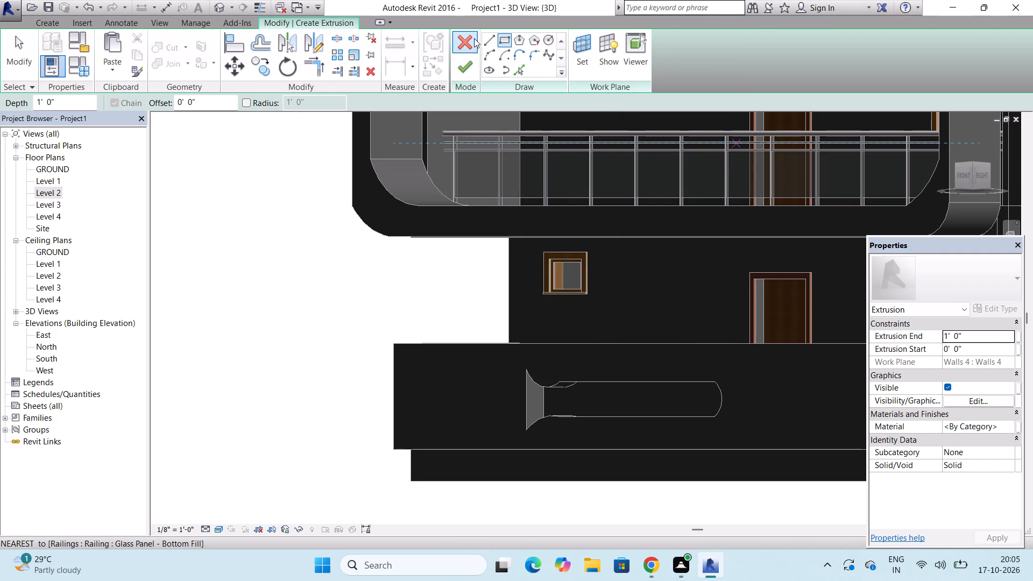
pyautogui.click(503, 46)
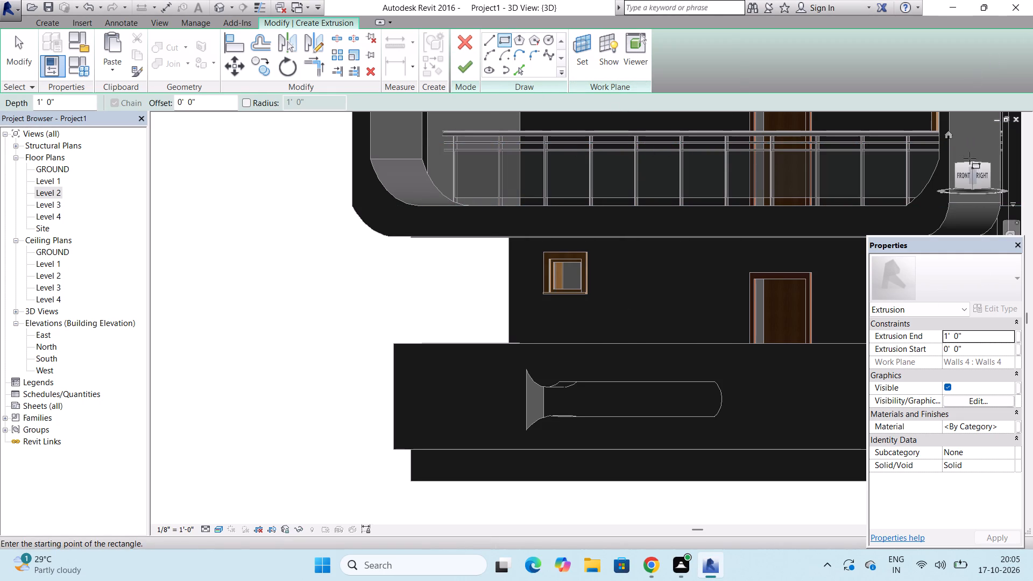
pyautogui.moveTo(957, 164); pyautogui.dragTo(999, 171)
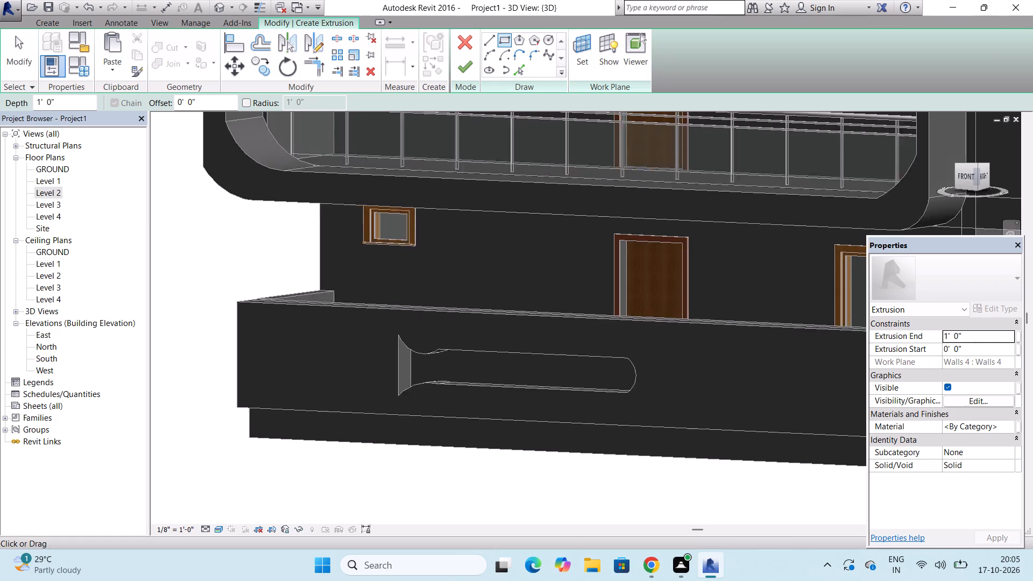
pyautogui.moveTo(999, 171); pyautogui.dragTo(157, 165)
pyautogui.scroll(-5, 692, 282)
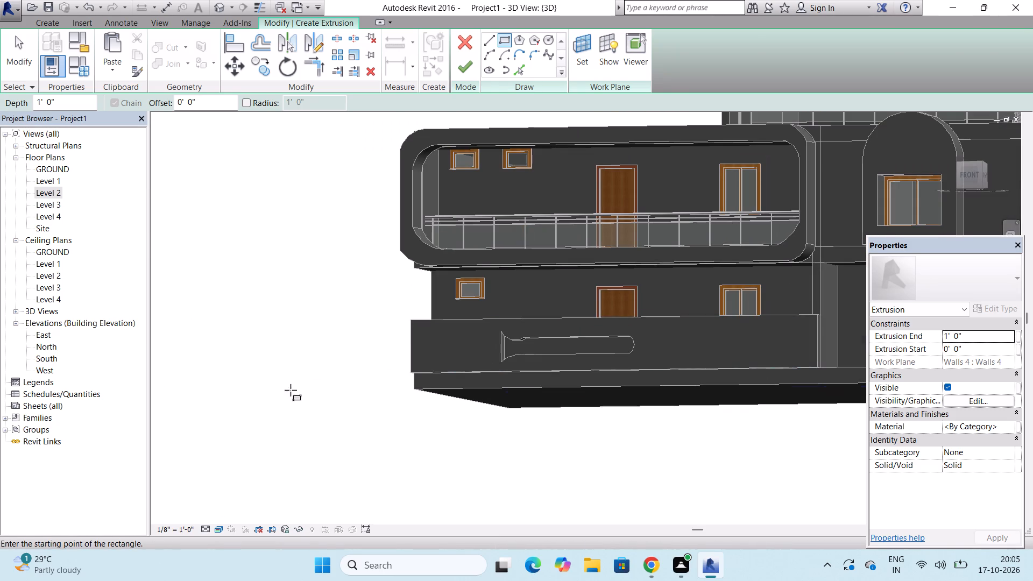
pyautogui.scroll(7, 402, 333)
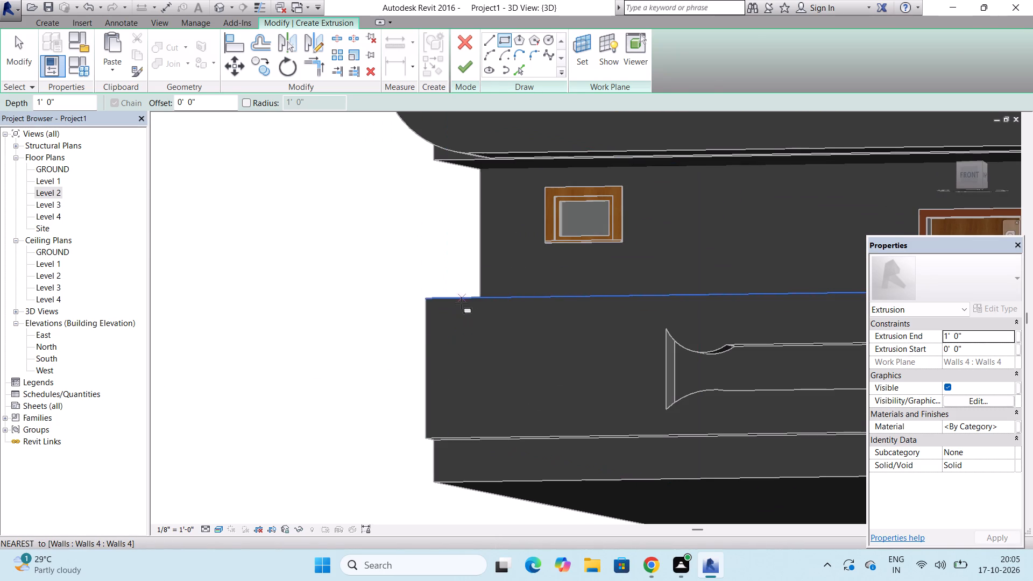
pyautogui.click(456, 303)
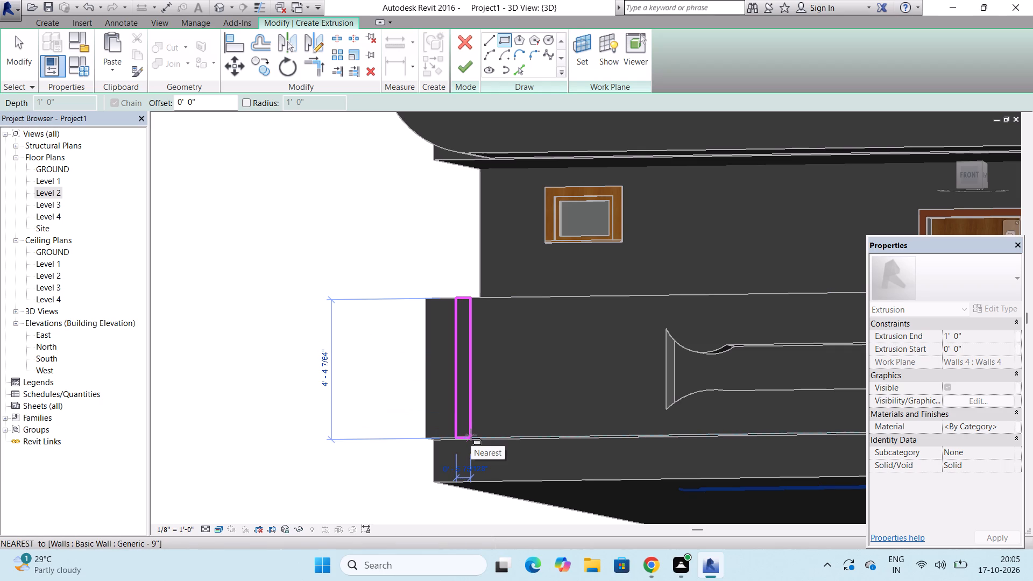
pyautogui.click(471, 435)
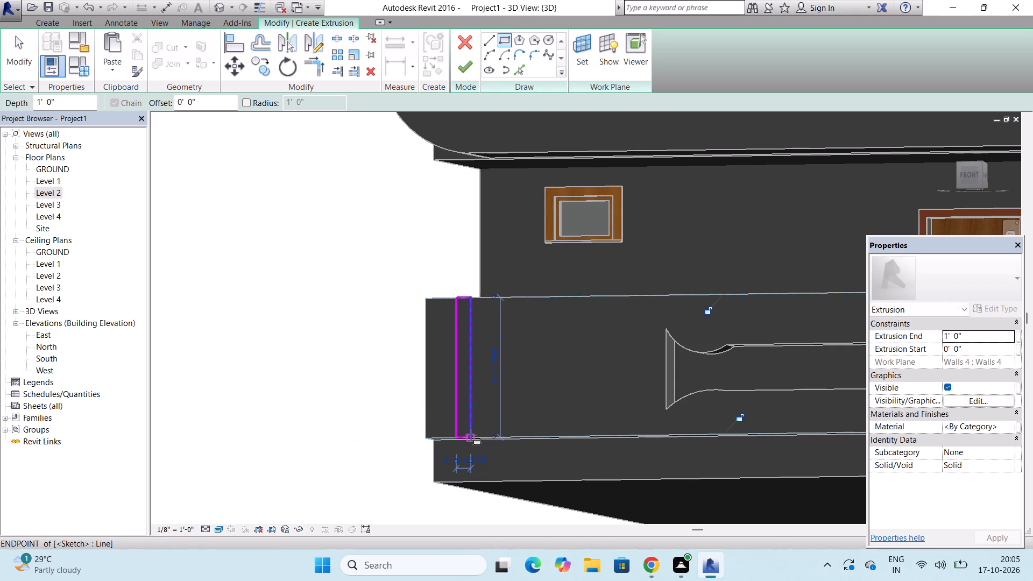
pyautogui.press('Escape')
pyautogui.press('Escape')
# Delete the top edge of the narrow sketch rectangle at the low front wall's outer end.
pyautogui.scroll(4, 468, 336)
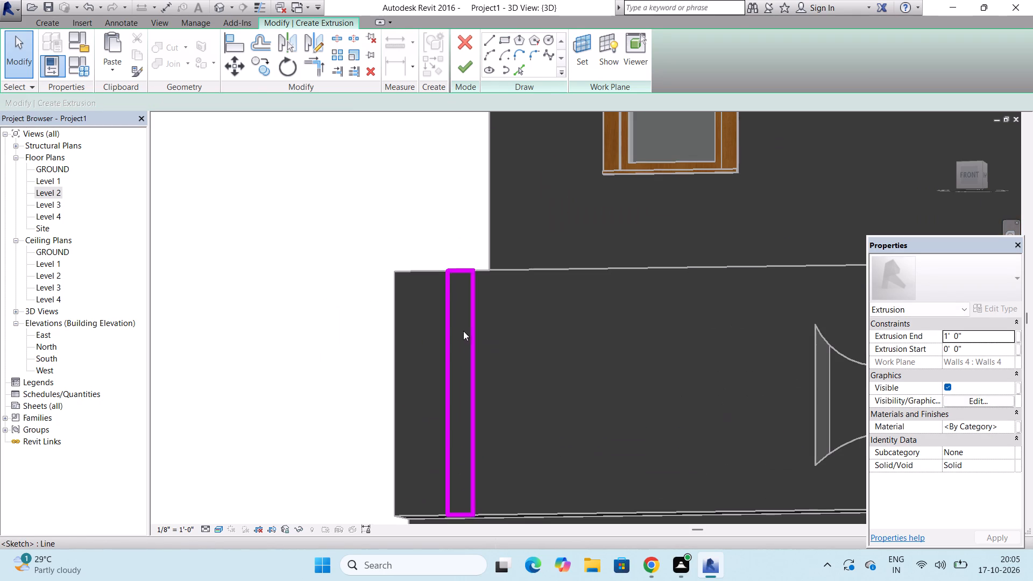
pyautogui.moveTo(458, 267); pyautogui.dragTo(458, 279)
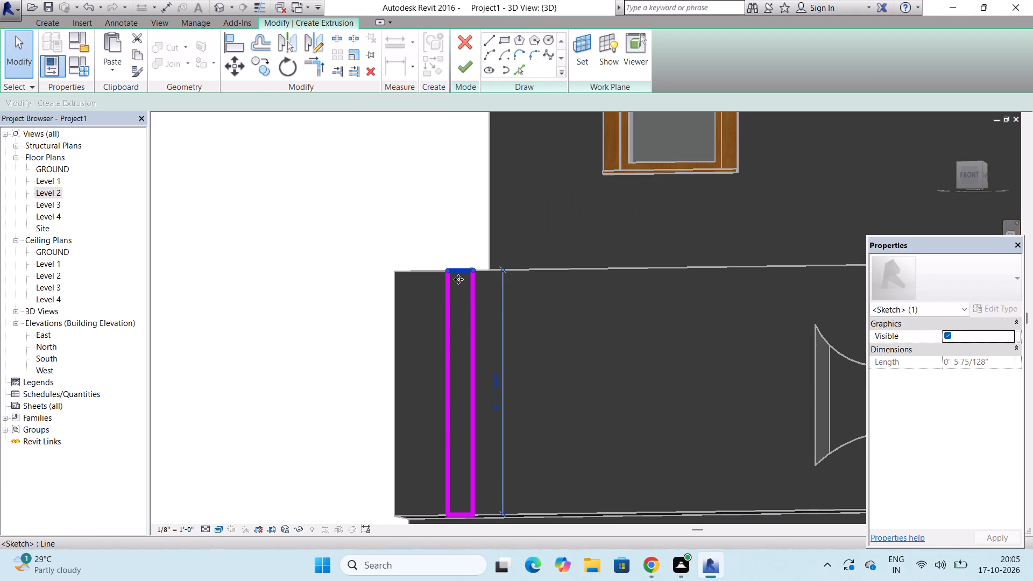
pyautogui.moveTo(458, 279); pyautogui.dragTo(458, 282)
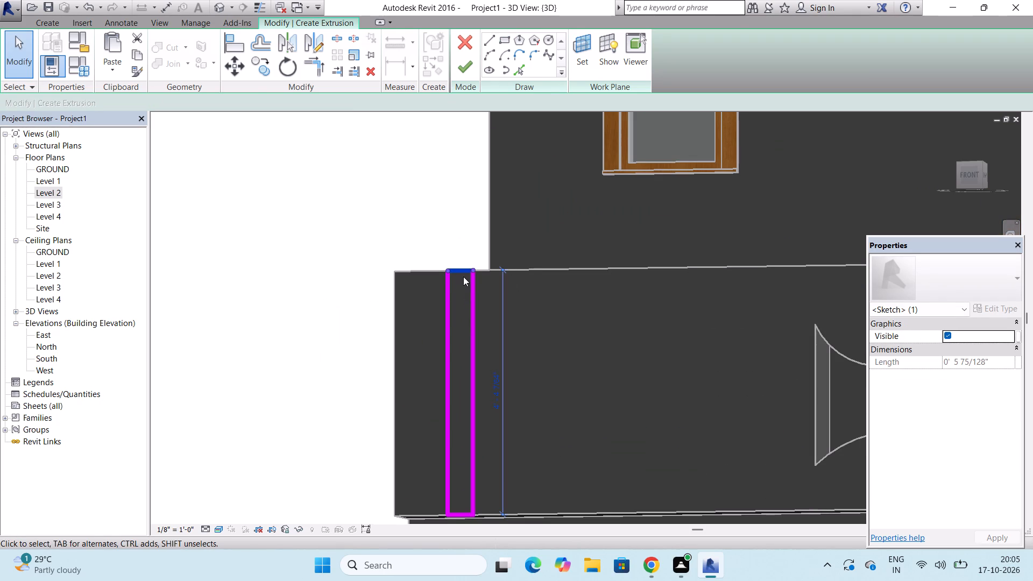
pyautogui.press('Delete')
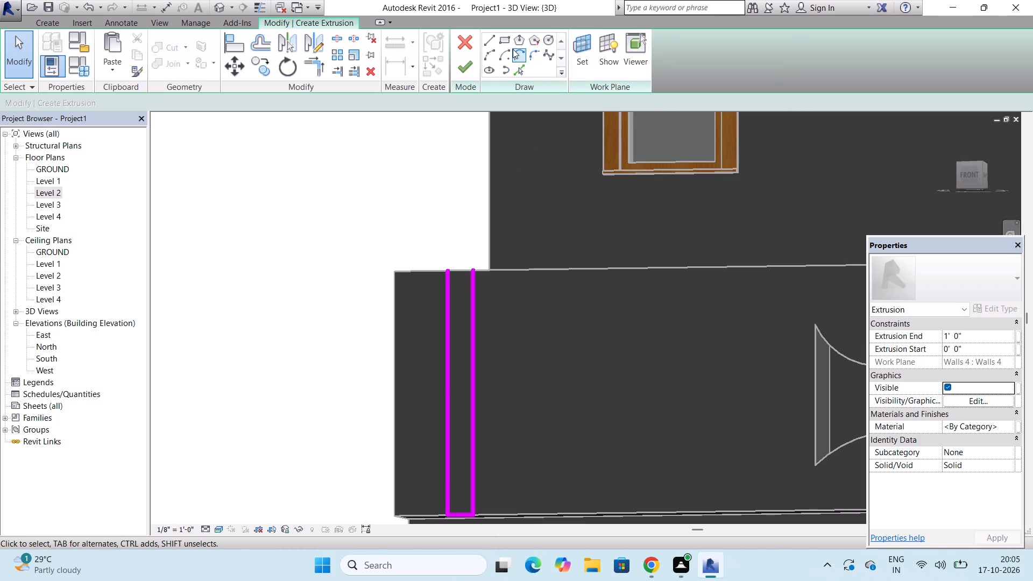
# Sketch a shallow upward-bulging arc between the outline's two long sides, about 11" below the wall's top edge.
pyautogui.click(485, 52)
pyautogui.scroll(2, 426, 313)
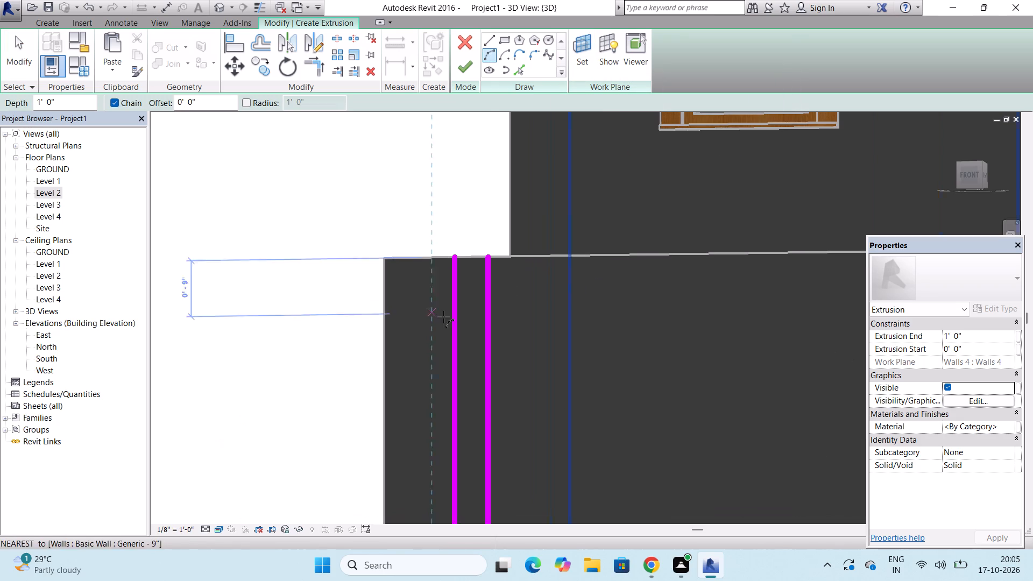
pyautogui.click(456, 324)
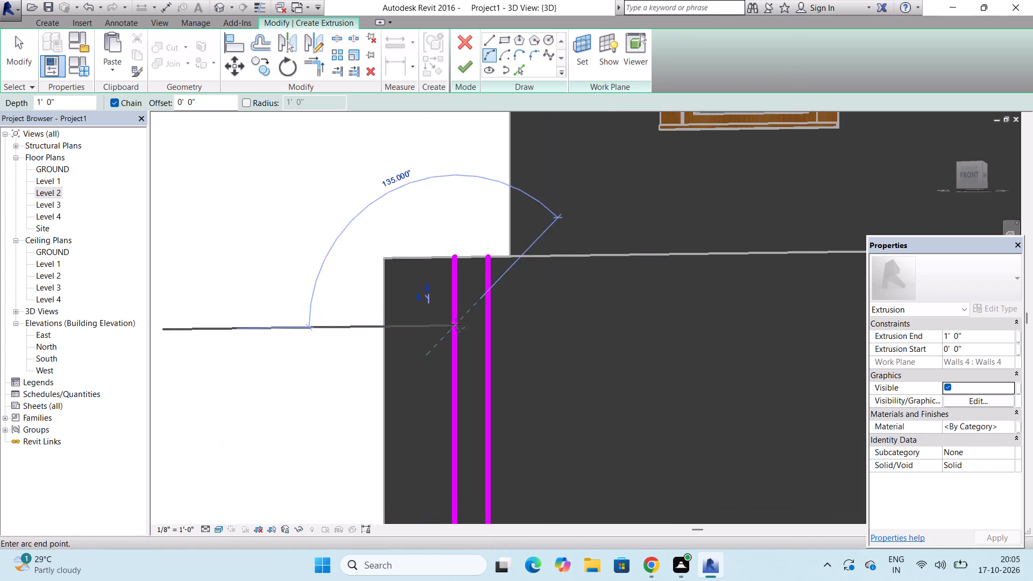
pyautogui.click(489, 326)
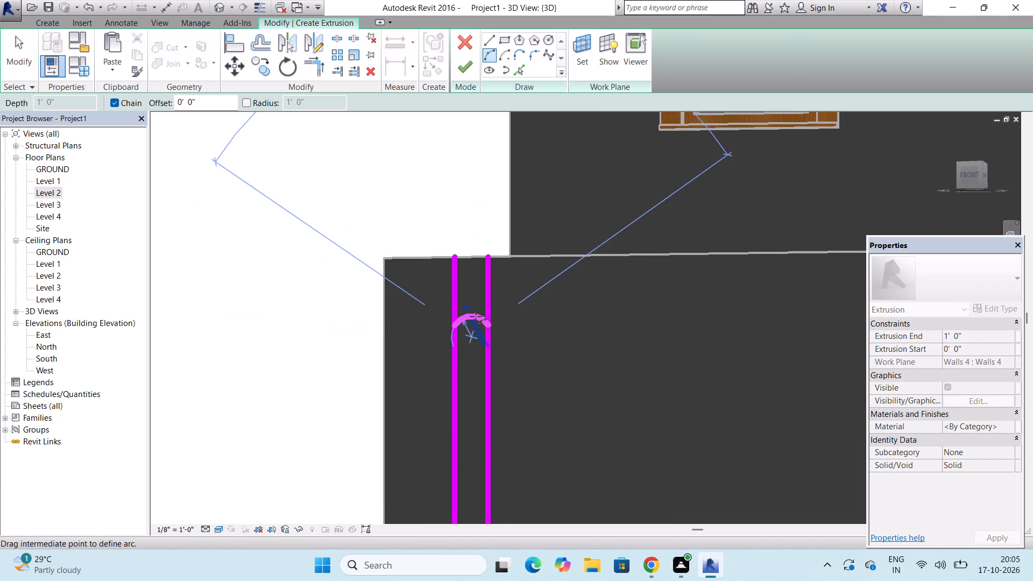
pyautogui.click(476, 316)
pyautogui.press('Escape')
pyautogui.scroll(-2, 480, 224)
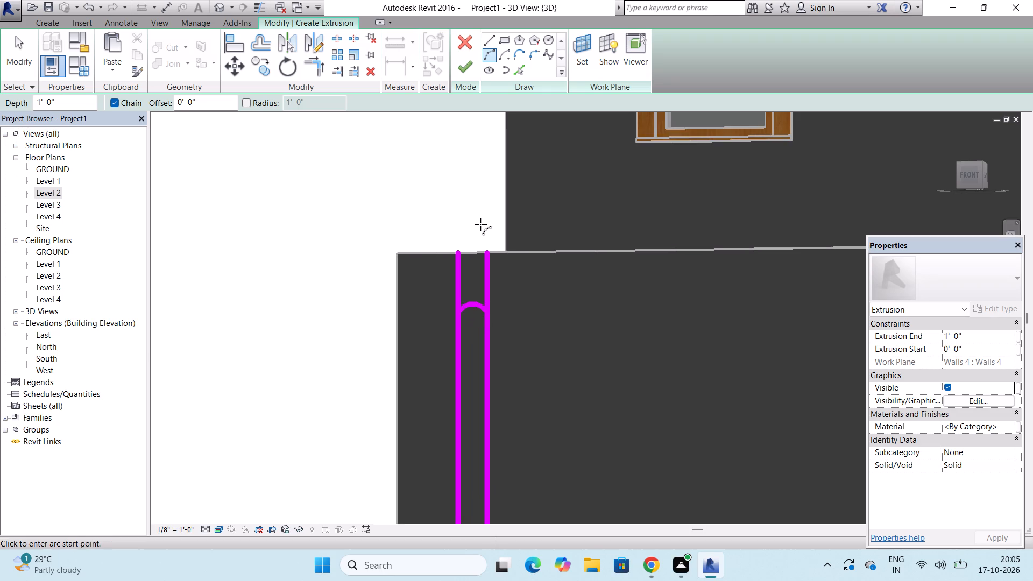
pyautogui.scroll(-3, 480, 224)
# Sketch a downward-bulging arc between the outline's two long sides, about 5" above their lower ends.
pyautogui.click(490, 55)
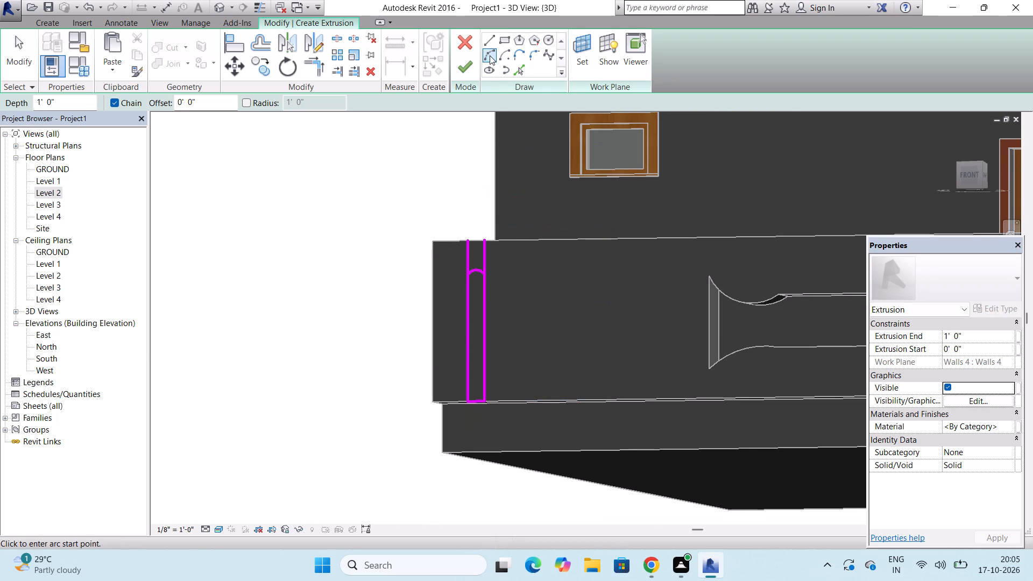
pyautogui.scroll(4, 490, 409)
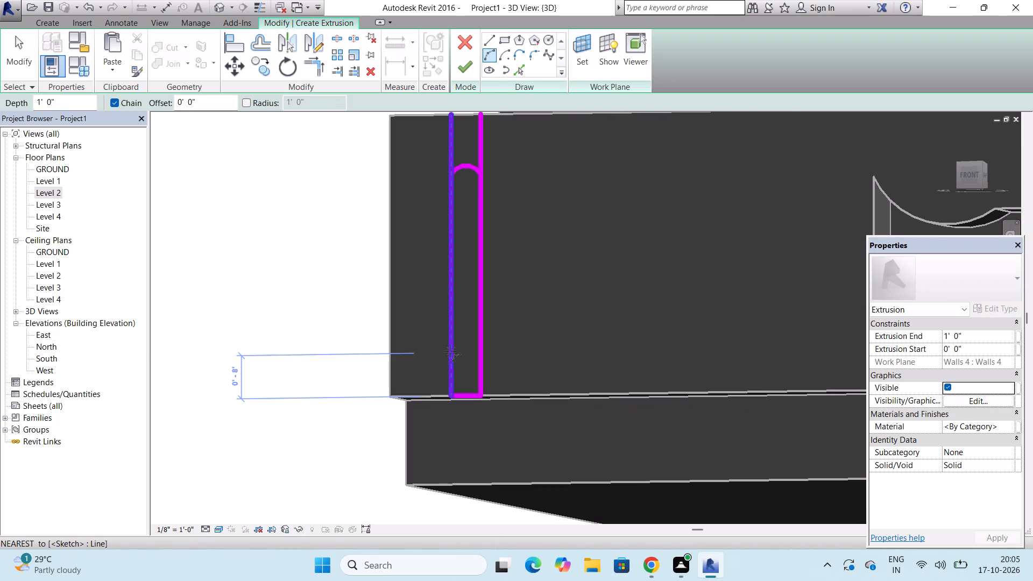
pyautogui.click(451, 370)
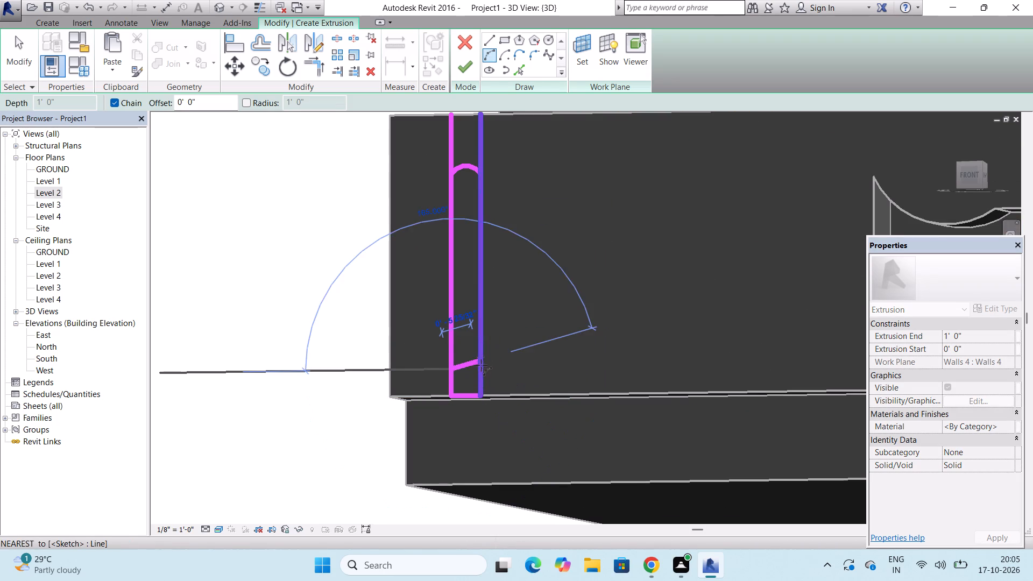
pyautogui.click(481, 370)
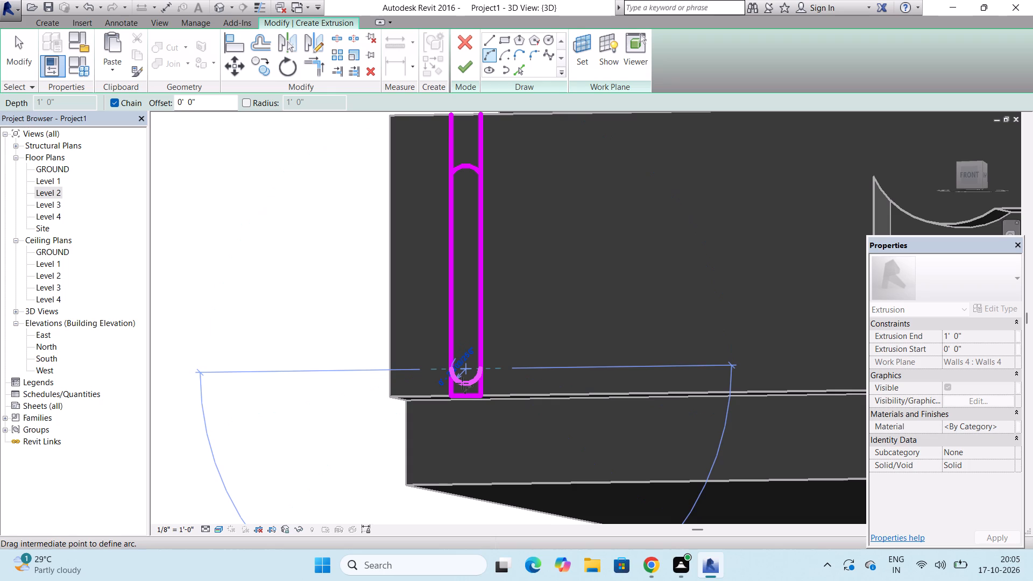
pyautogui.scroll(4, 462, 382)
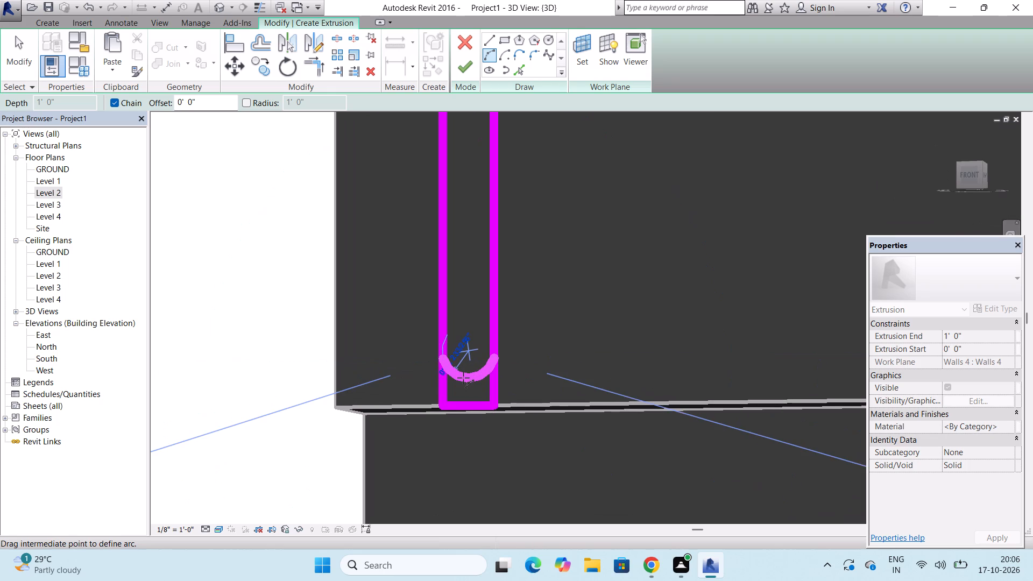
pyautogui.click(463, 378)
pyautogui.press('Escape')
pyautogui.press('Escape')
pyautogui.scroll(-4, 463, 380)
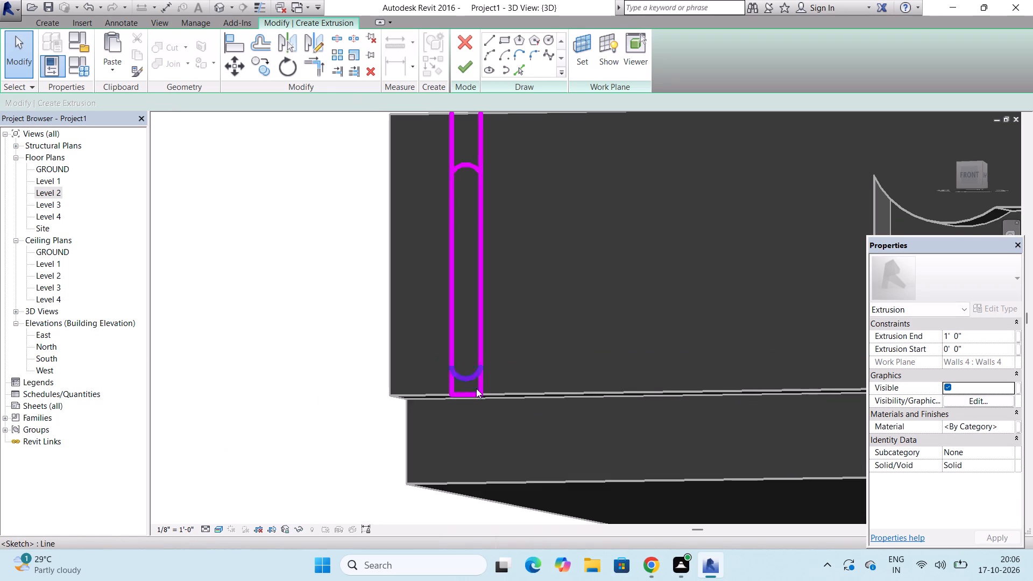
# Delete the straight bottom edge of the narrow sketch outline.
pyautogui.scroll(4, 489, 389)
pyautogui.click(451, 399)
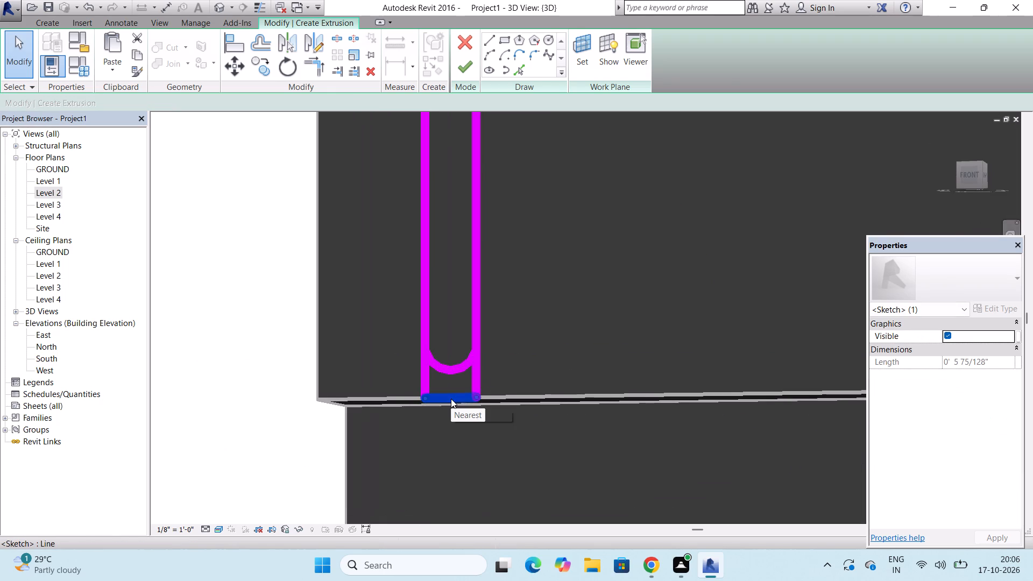
pyautogui.press('Delete')
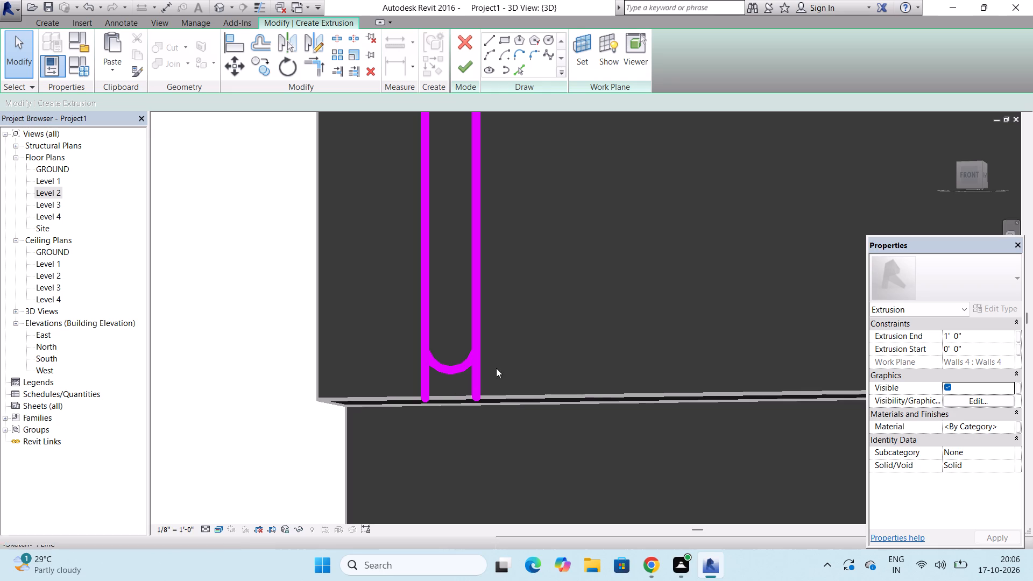
# Shorten both long sides at the bottom to meet the lower arc's ends, leaving each about 3' 11" long.
pyautogui.click(474, 386)
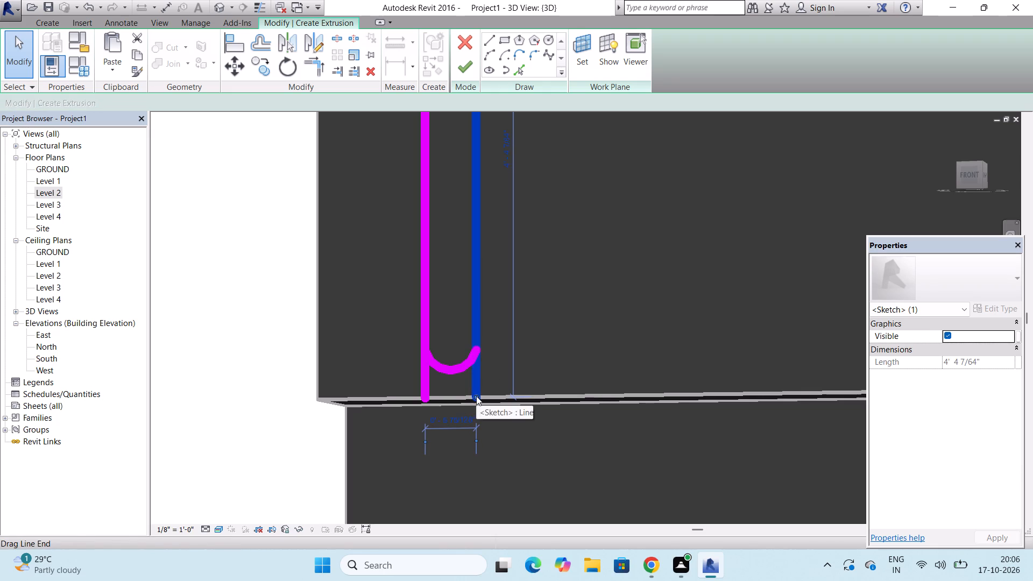
pyautogui.moveTo(476, 396); pyautogui.dragTo(468, 360)
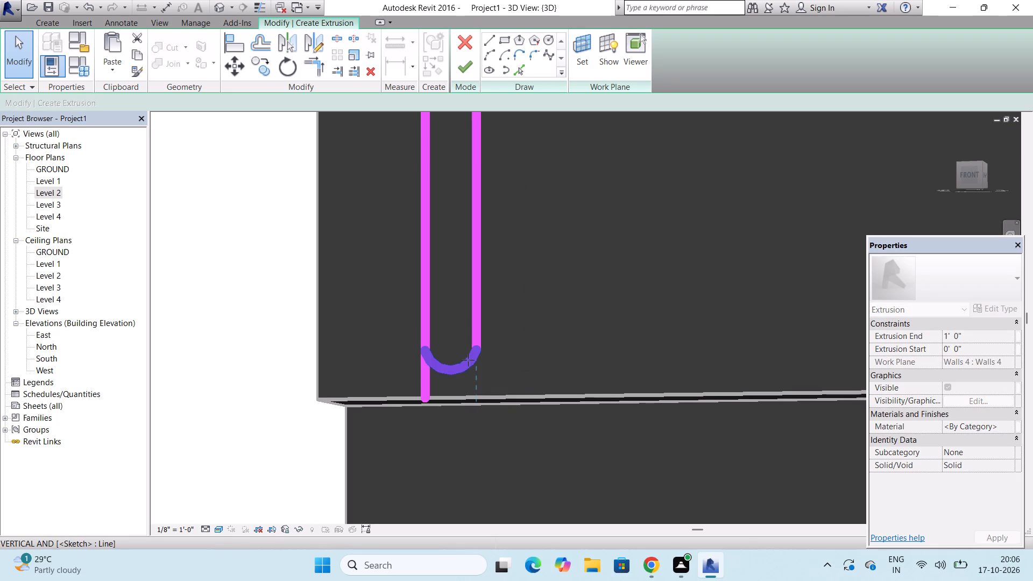
pyautogui.moveTo(468, 360); pyautogui.dragTo(468, 352)
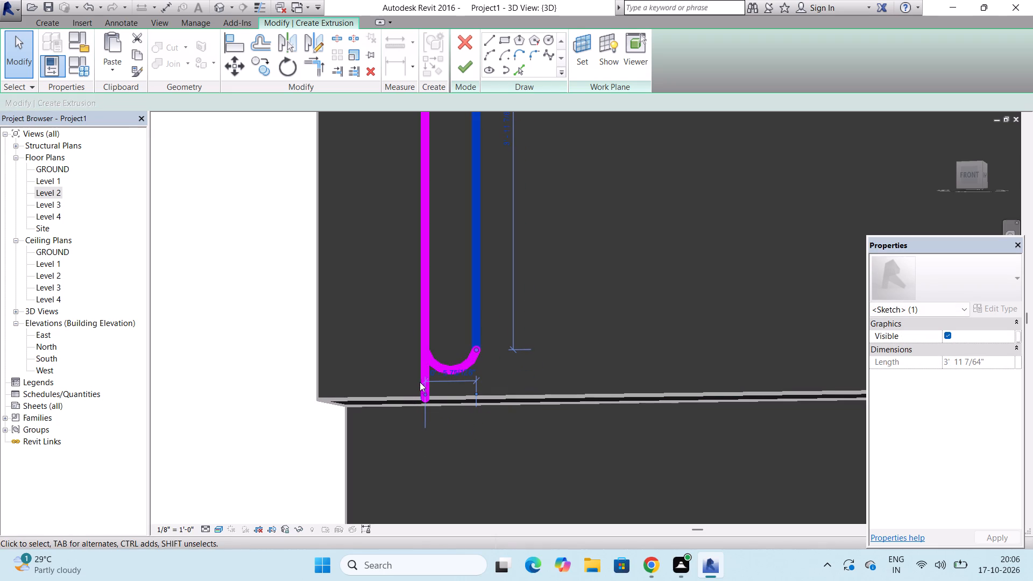
pyautogui.click(420, 382)
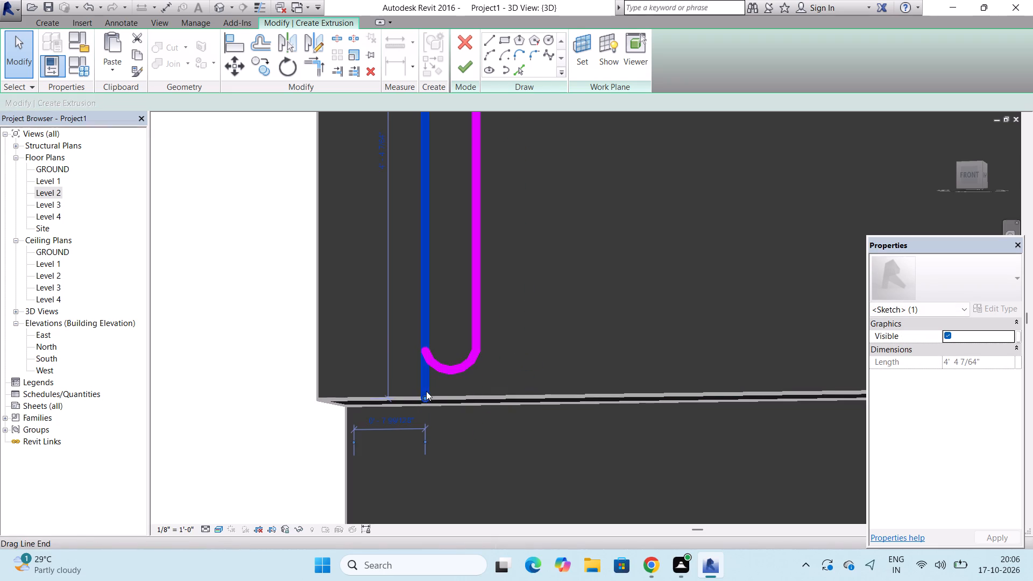
pyautogui.moveTo(425, 397); pyautogui.dragTo(418, 372)
pyautogui.click(703, 136)
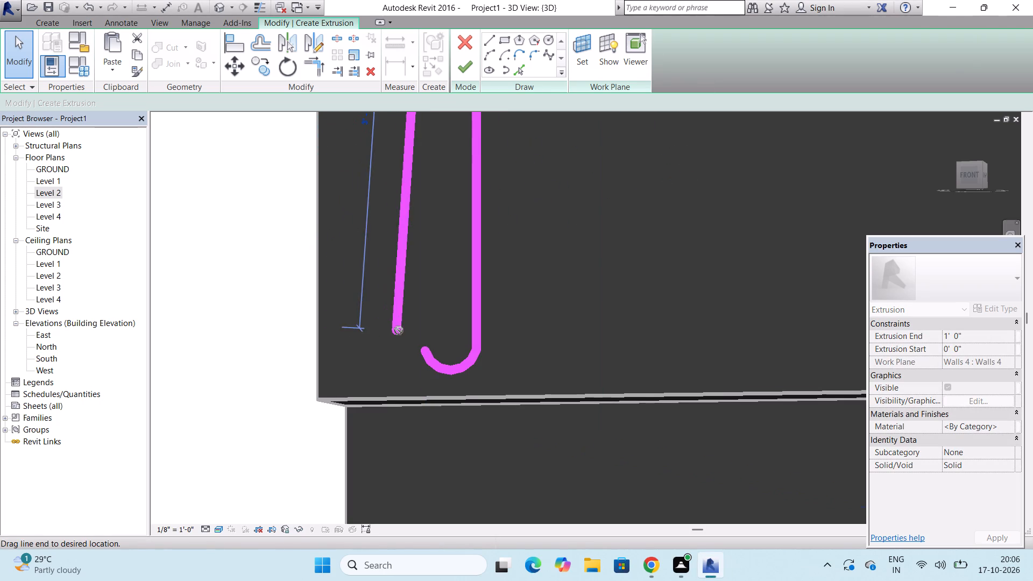
pyautogui.click(425, 354)
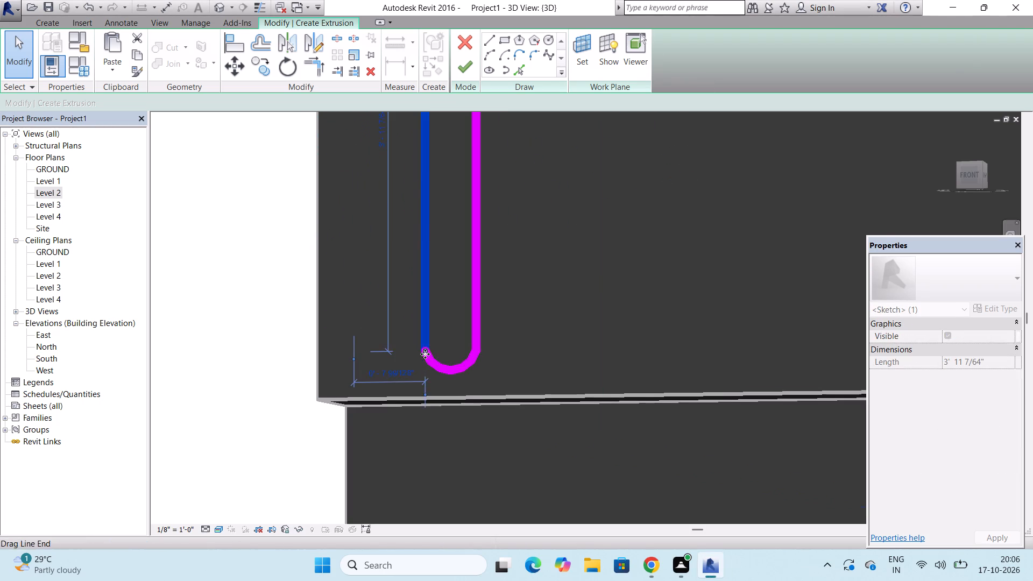
pyautogui.scroll(-5, 419, 365)
pyautogui.press('Escape')
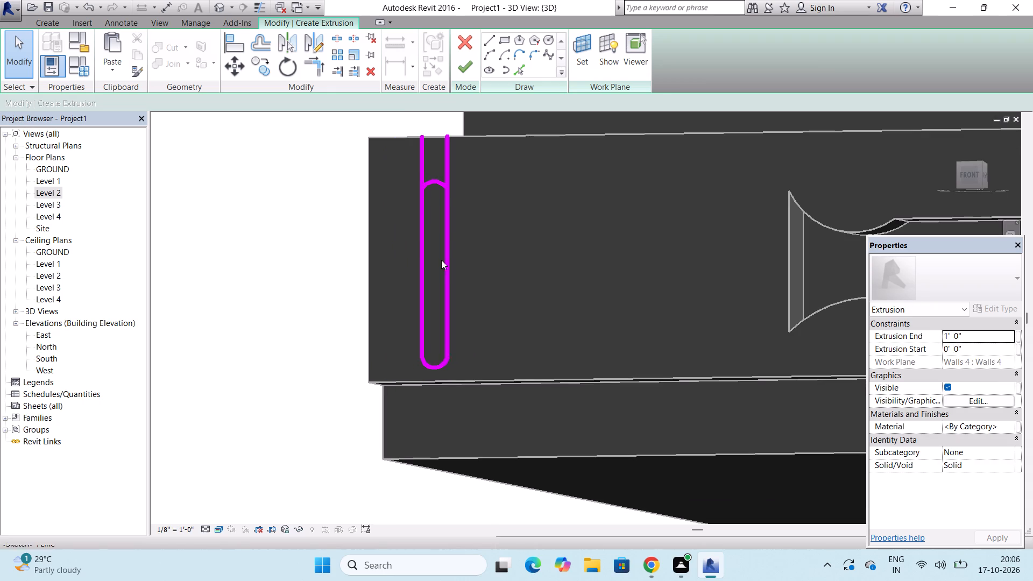
# Shorten both long sides at the top to meet the upper arc's ends, closing a slot outline with sides about 3' 0" long.
pyautogui.click(424, 166)
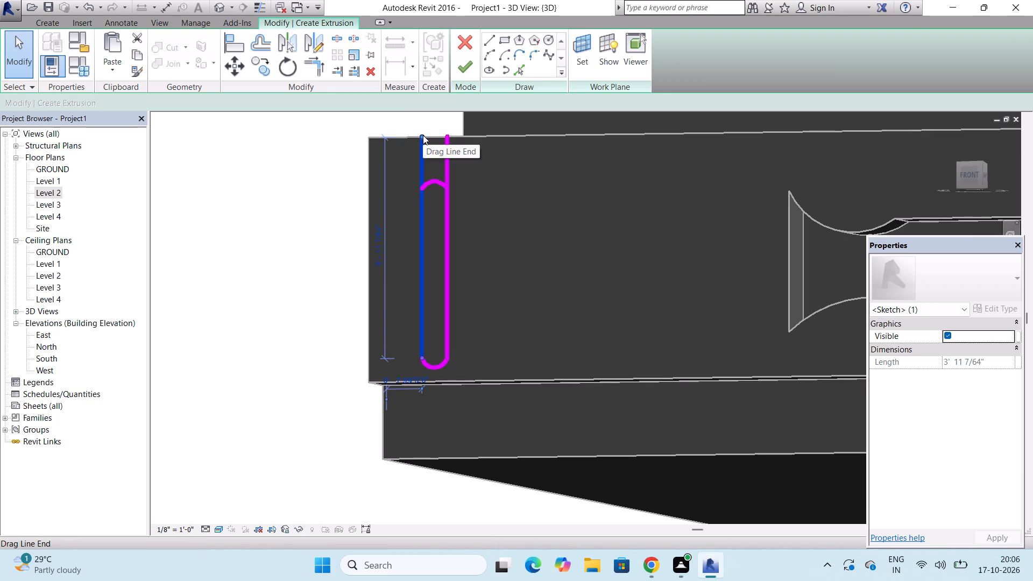
pyautogui.moveTo(423, 135); pyautogui.dragTo(426, 185)
pyautogui.click(444, 148)
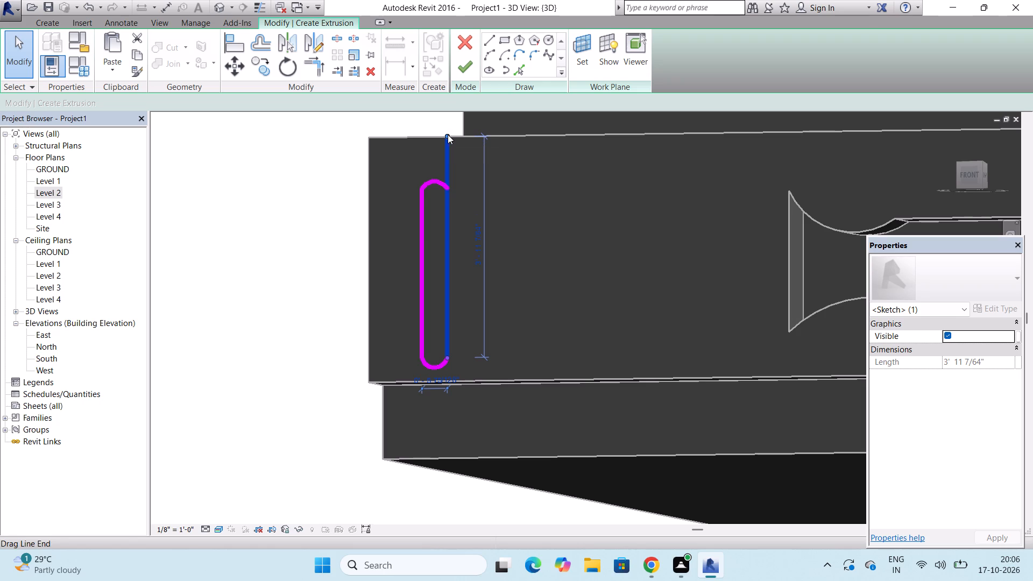
pyautogui.moveTo(448, 134); pyautogui.dragTo(445, 183)
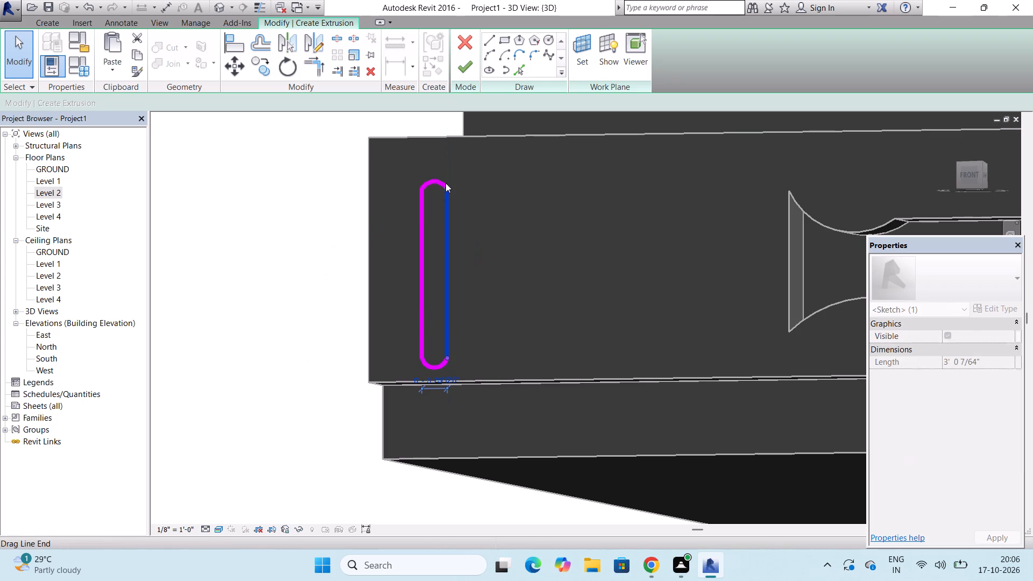
pyautogui.press('Escape')
pyautogui.press('Escape')
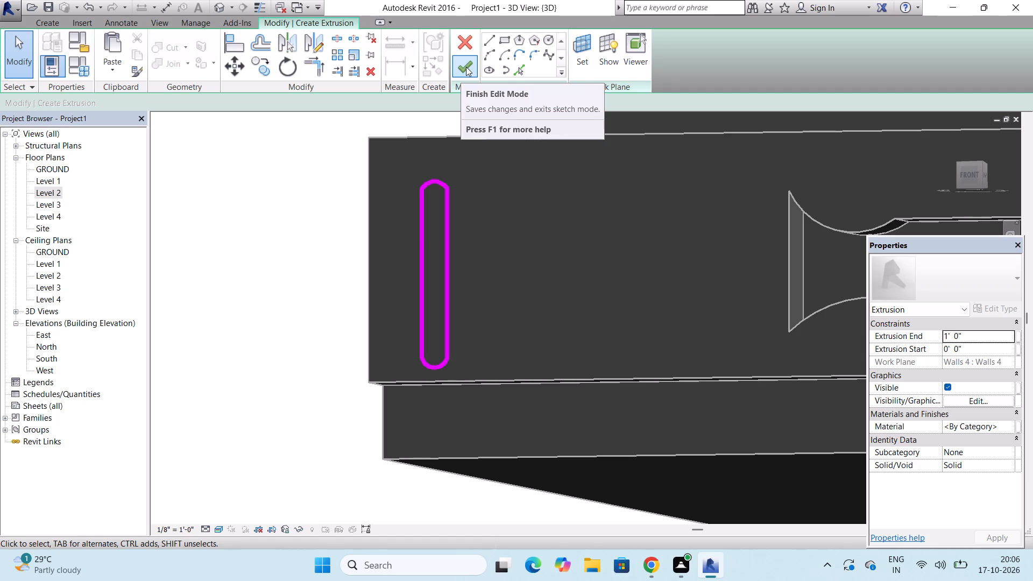
# Sketch a second, shorter rectangle about 5" wide and 2' 8" tall beside the slot outline, toward the wall's recess.
pyautogui.click(506, 39)
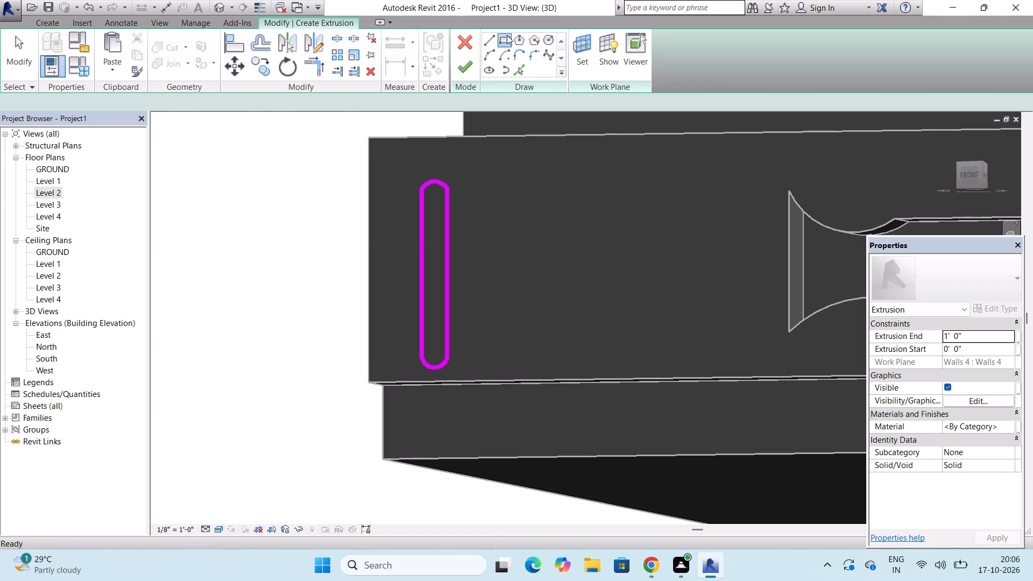
pyautogui.click(472, 202)
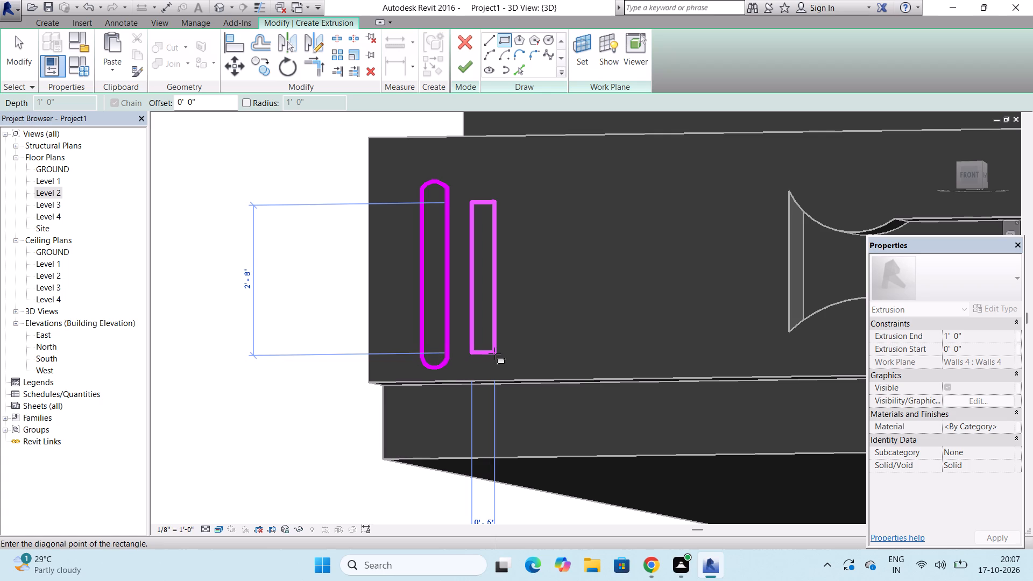
pyautogui.click(494, 353)
pyautogui.press('Escape')
pyautogui.press('Escape')
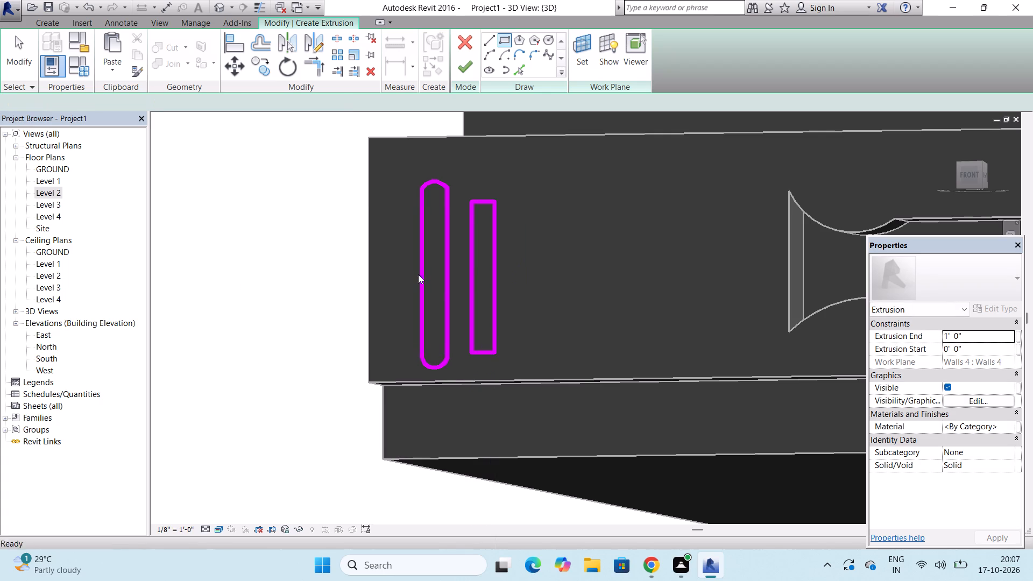
# Delete the short top and bottom edges of the second rectangle, keeping its two vertical sides.
pyautogui.scroll(3, 475, 199)
pyautogui.click(478, 203)
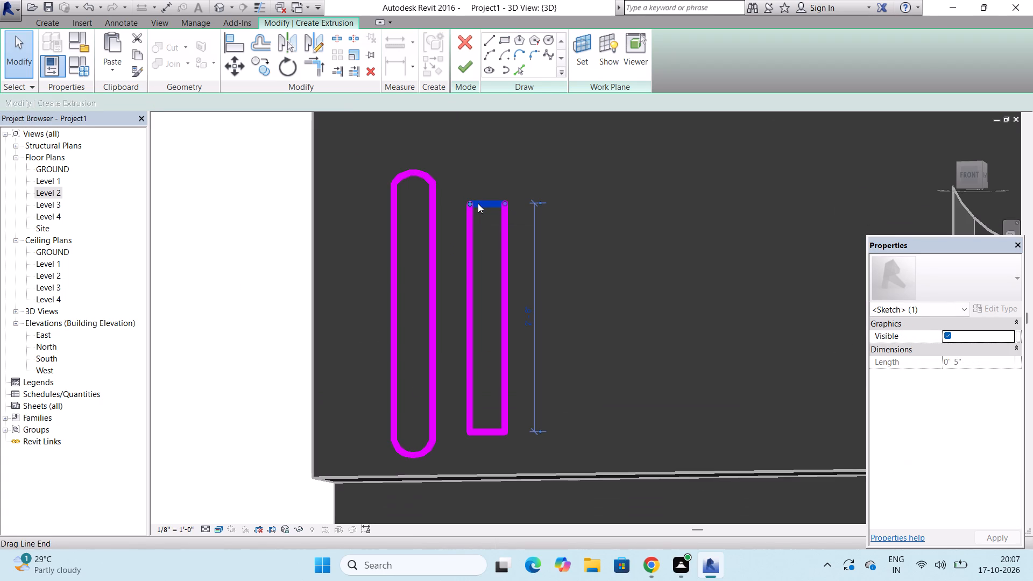
pyautogui.press('Delete')
pyautogui.click(483, 436)
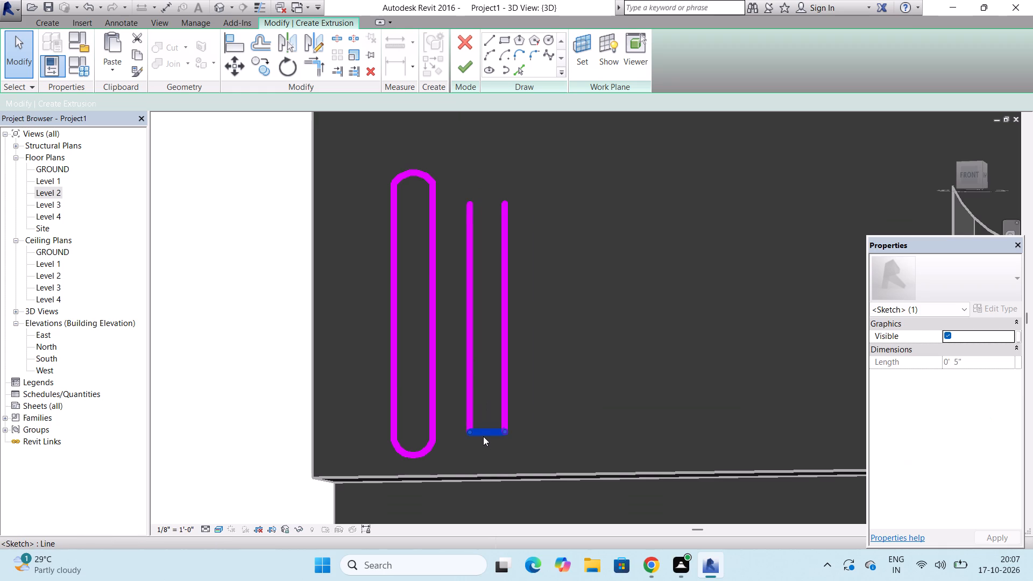
pyautogui.press('Delete')
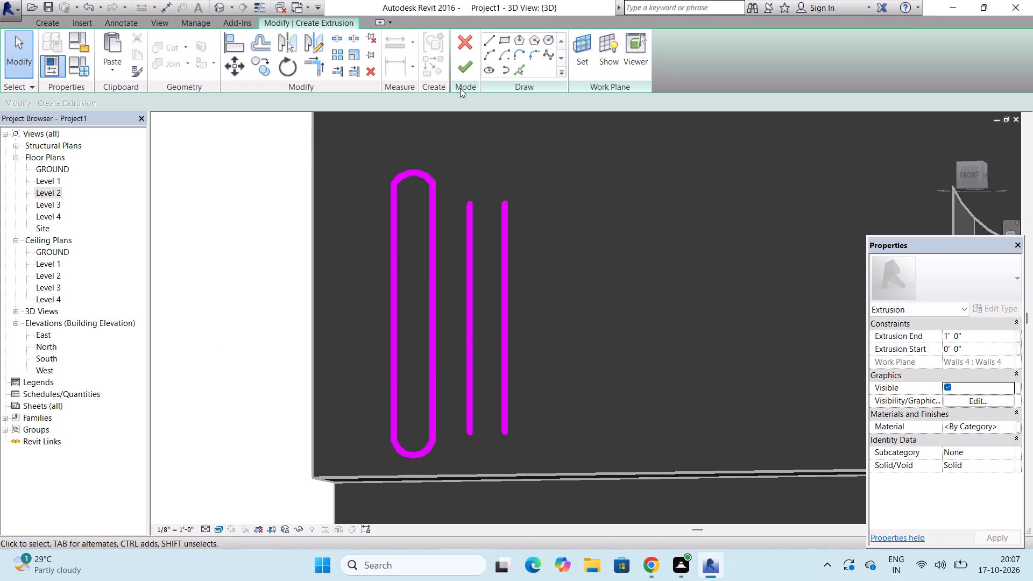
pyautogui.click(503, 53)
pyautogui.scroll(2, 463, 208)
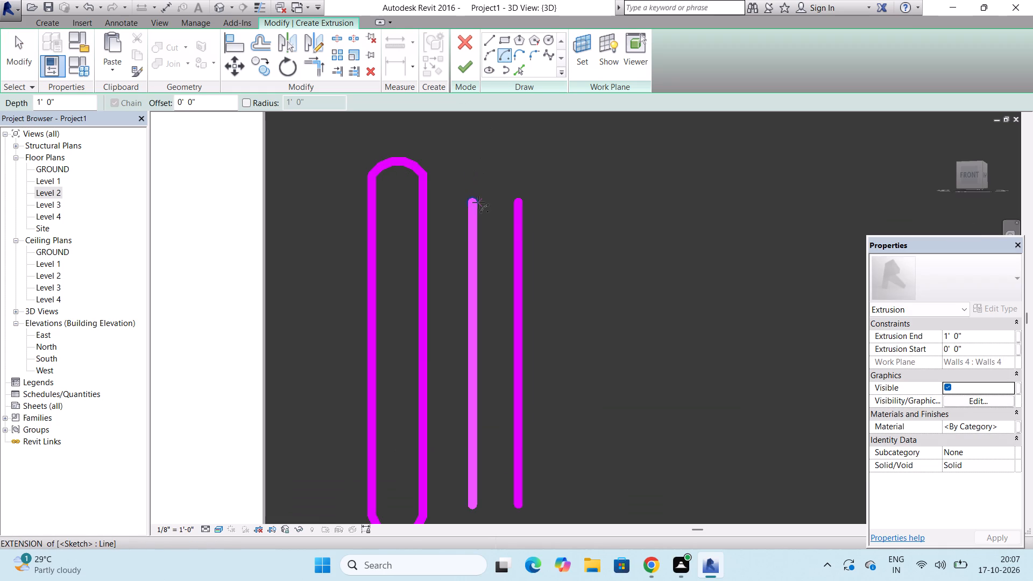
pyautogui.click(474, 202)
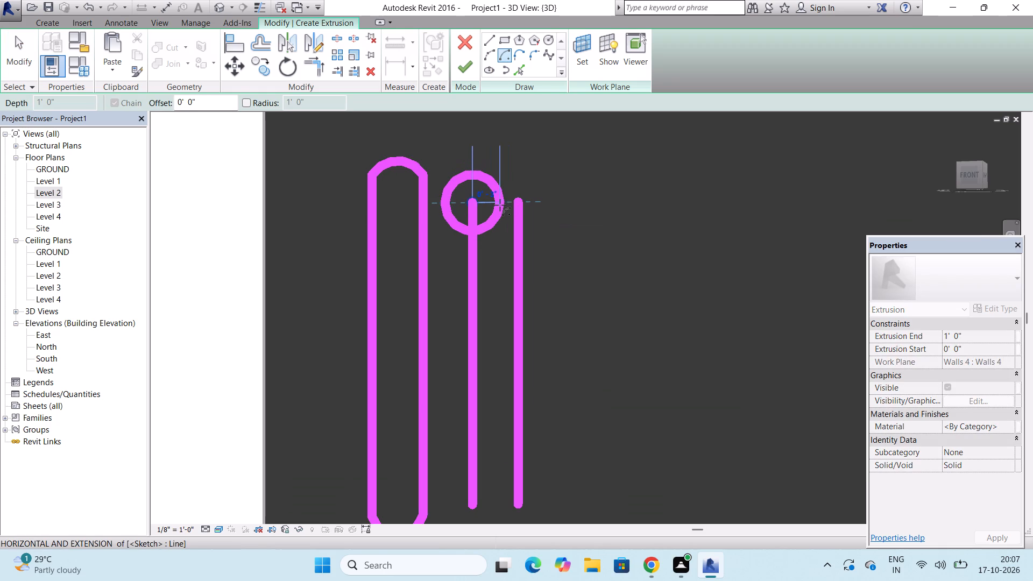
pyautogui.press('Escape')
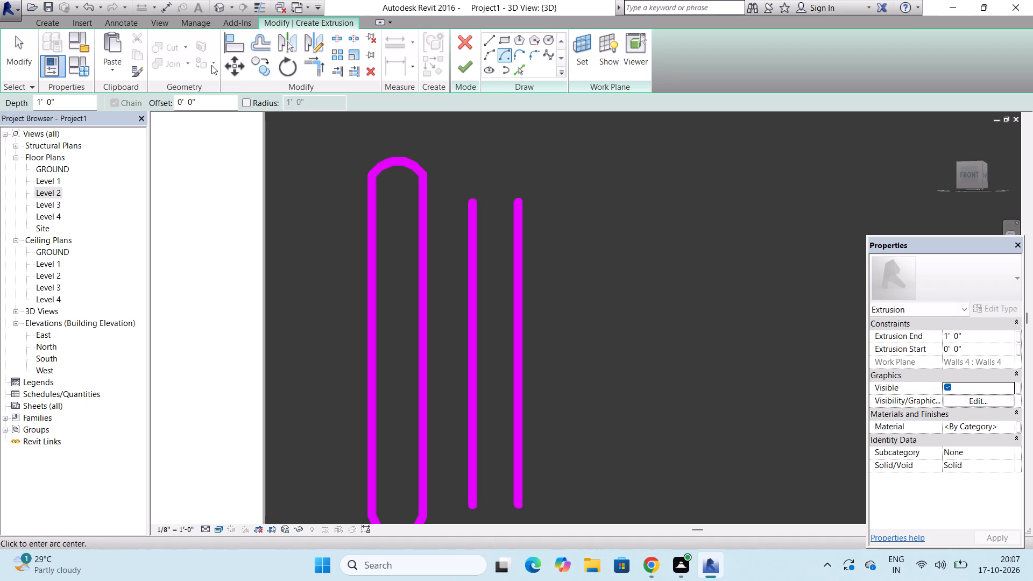
# Draw a start-end-radius arc joining the upper ends of the second slot's two vertical sides.
pyautogui.click(489, 53)
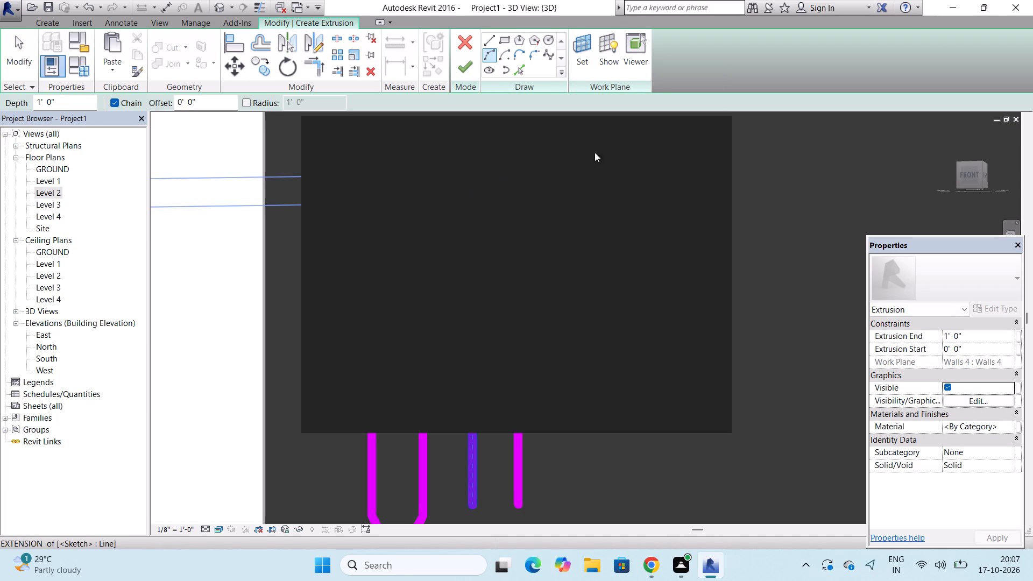
pyautogui.click(709, 130)
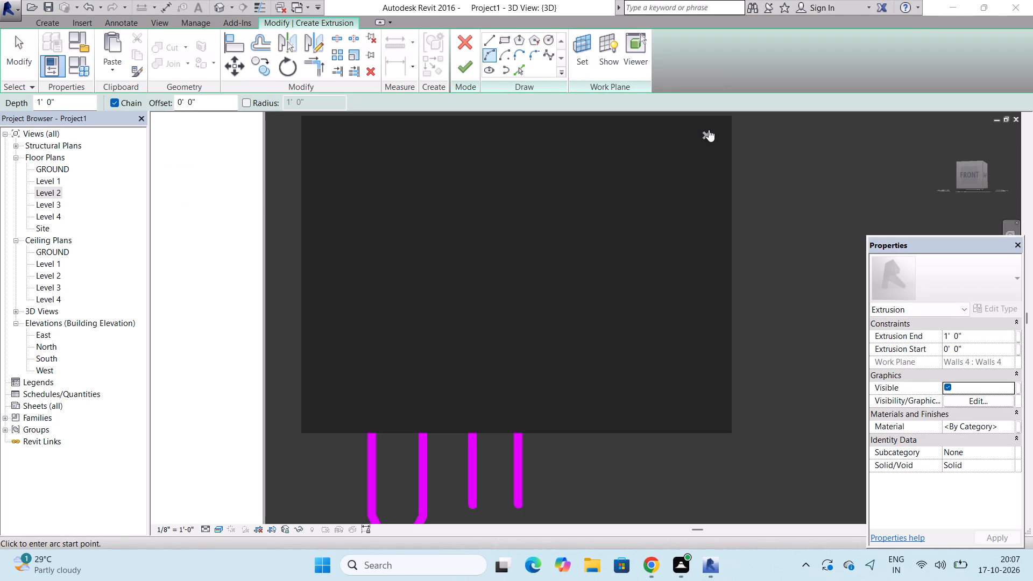
pyautogui.click(472, 202)
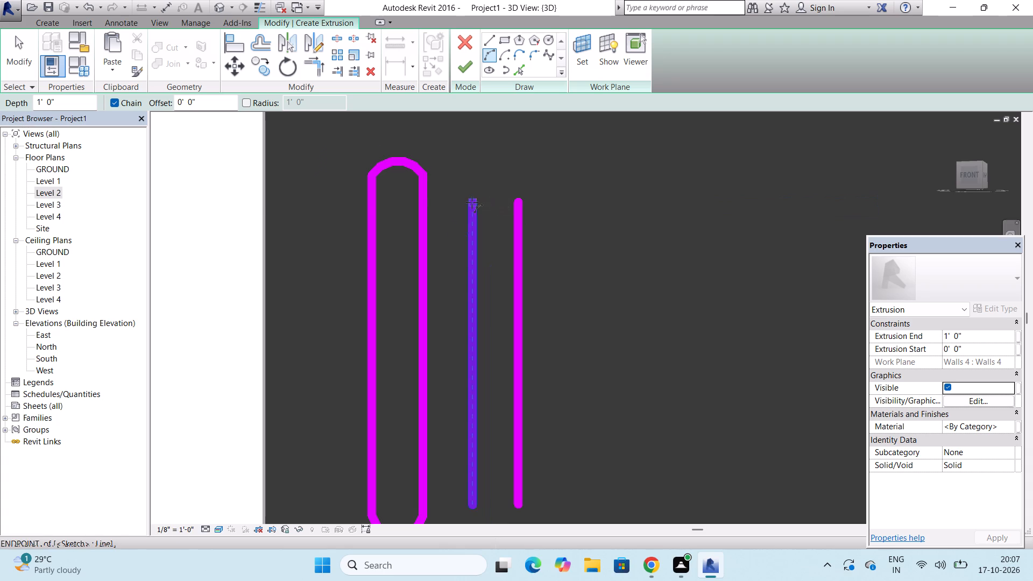
pyautogui.click(518, 202)
pyautogui.click(518, 202)
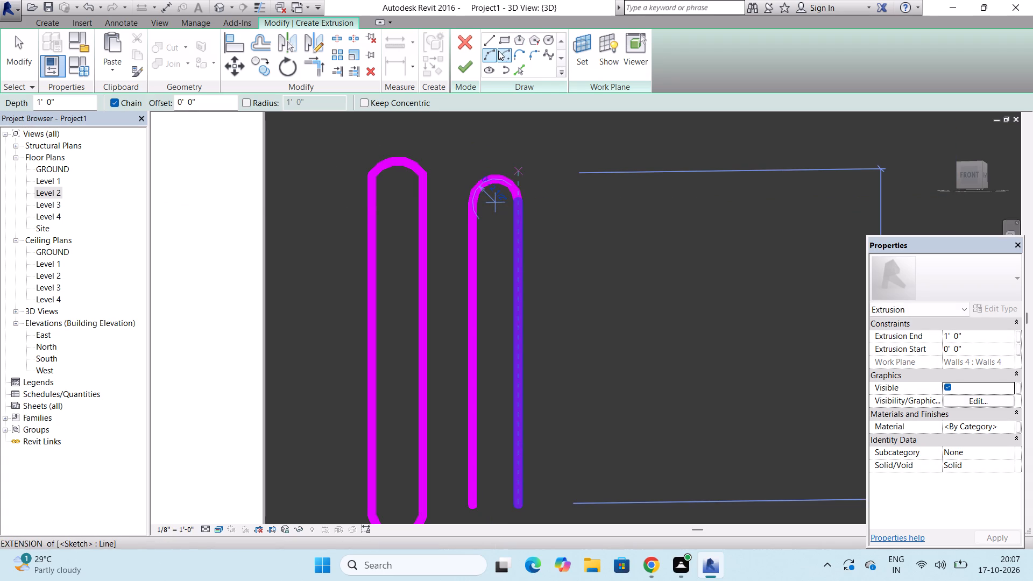
# Draw a shallow downward-bulging arc joining the lower ends of the second slot's sides to close its outline.
pyautogui.click(491, 53)
pyautogui.scroll(-4, 554, 141)
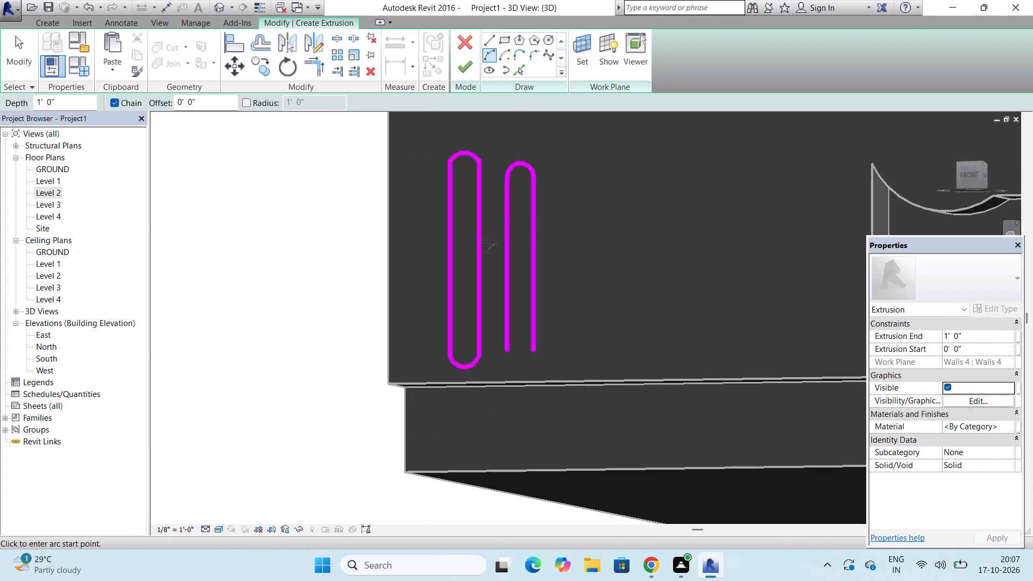
pyautogui.scroll(8, 482, 369)
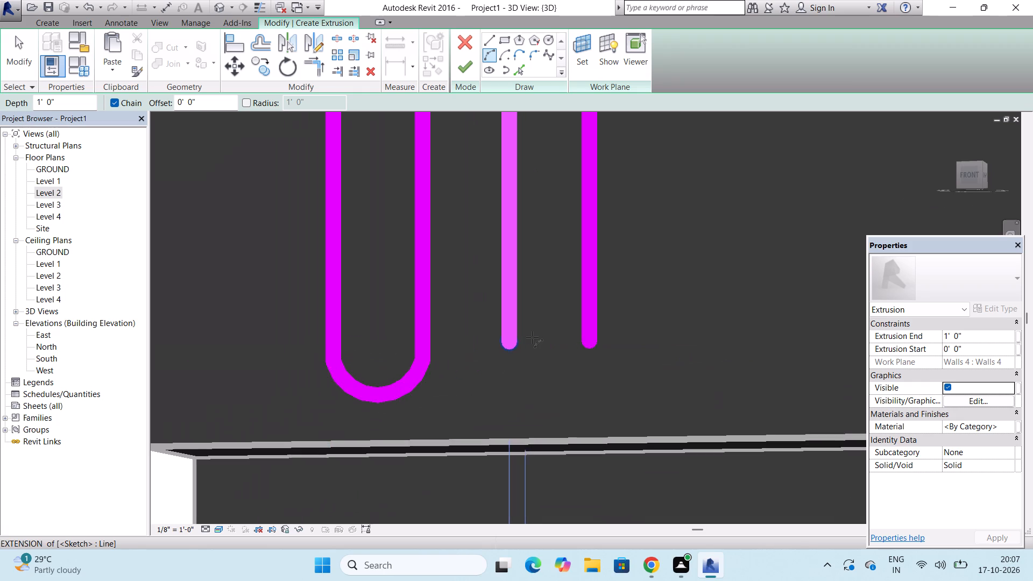
pyautogui.click(508, 337)
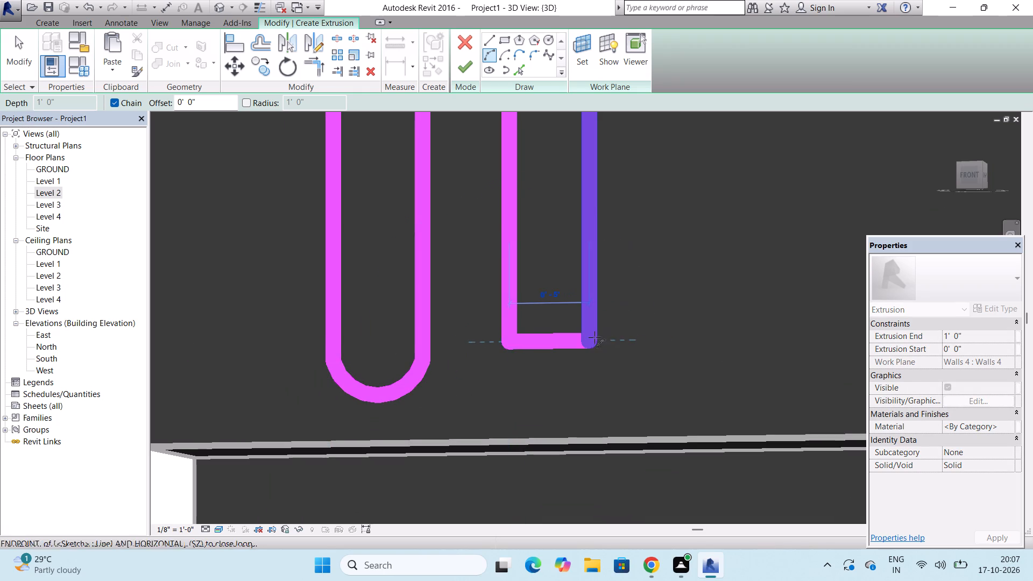
pyautogui.click(584, 342)
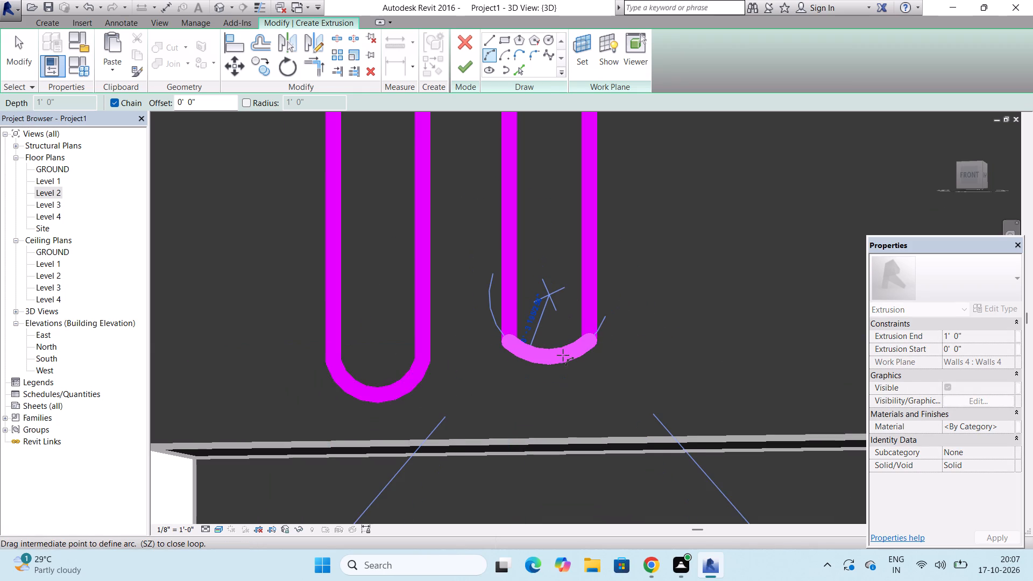
pyautogui.click(563, 355)
# Finish the sketch to extrude both slot outlines 1' 0" from the low front wall.
pyautogui.scroll(-8, 552, 376)
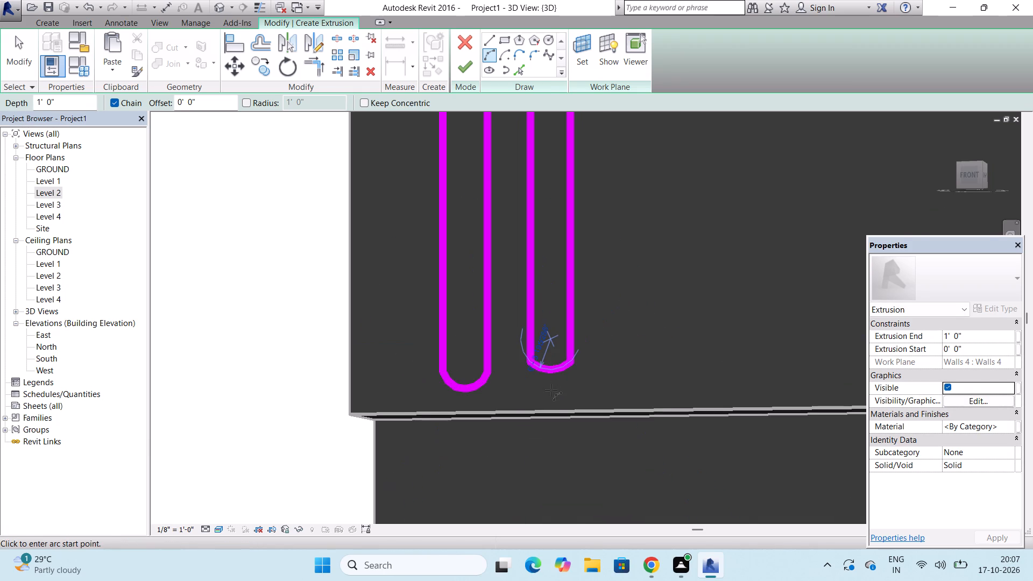
pyautogui.click(464, 65)
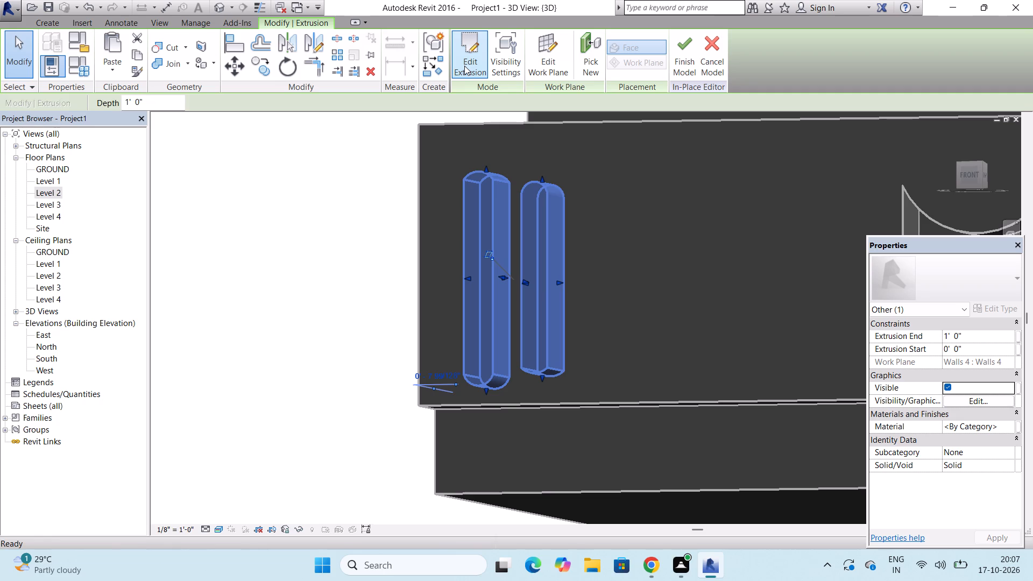
# Examine the two extruded slots on the low front wall from an angle and against the whole facade.
pyautogui.scroll(-4, 620, 189)
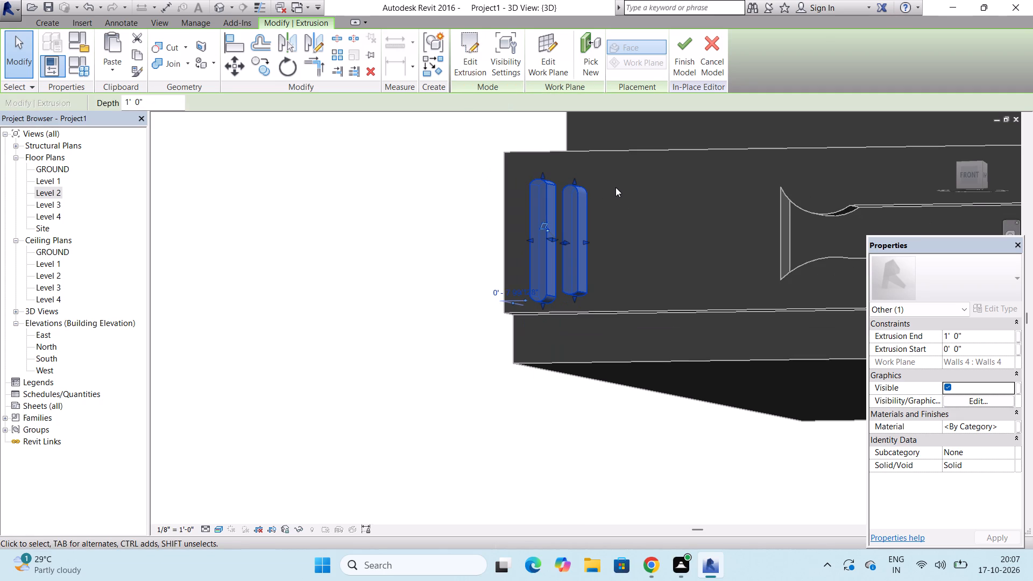
pyautogui.scroll(-1, 612, 187)
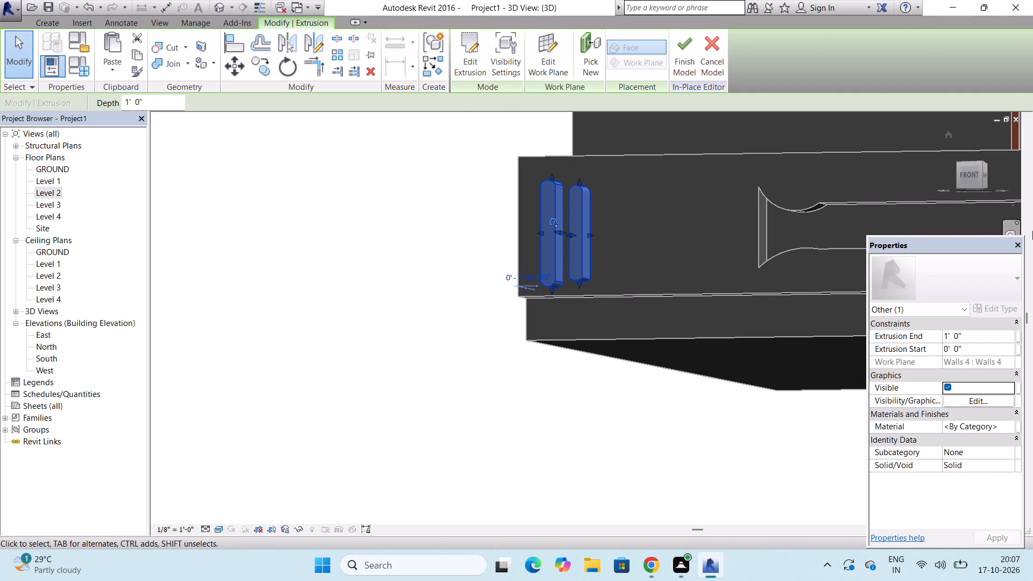
pyautogui.moveTo(960, 162); pyautogui.dragTo(907, 186)
pyautogui.scroll(-7, 707, 264)
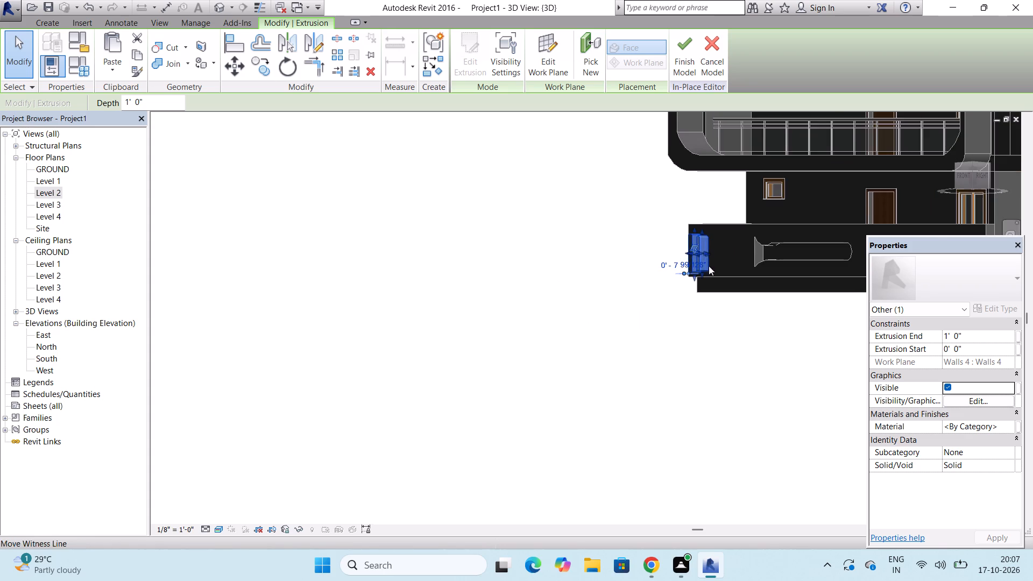
pyautogui.scroll(6, 730, 264)
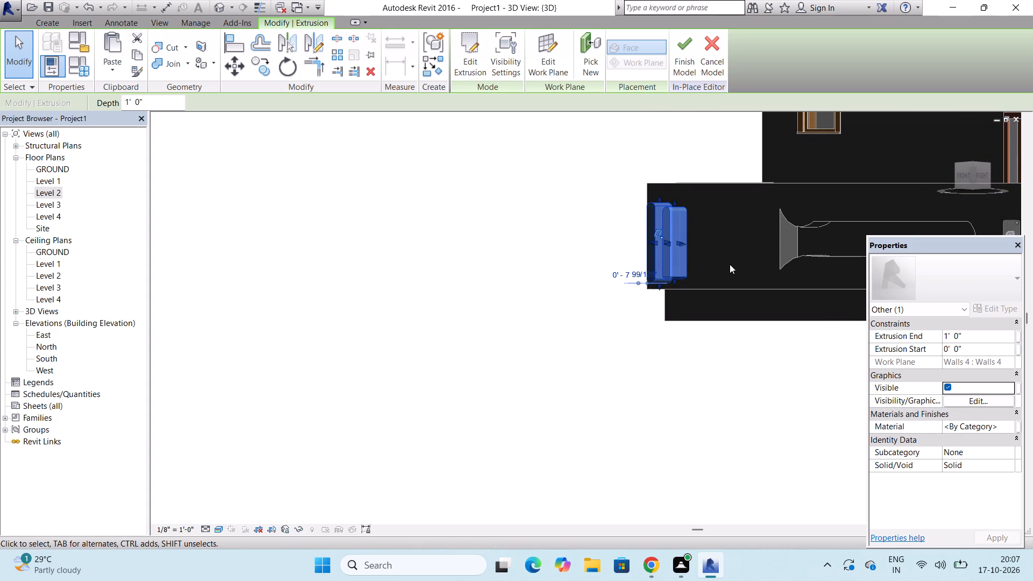
pyautogui.scroll(-4, 688, 280)
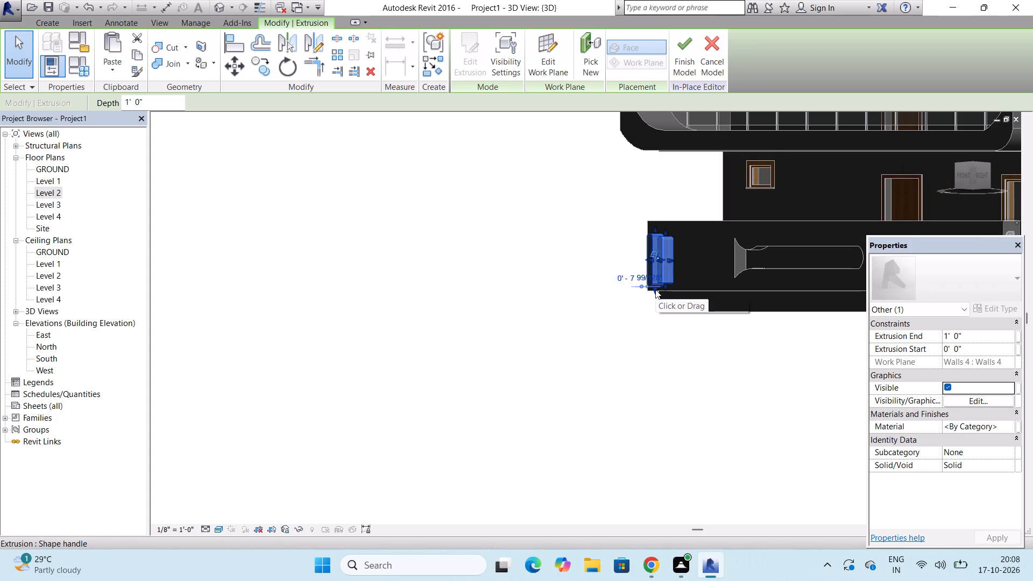
pyautogui.scroll(-7, 655, 289)
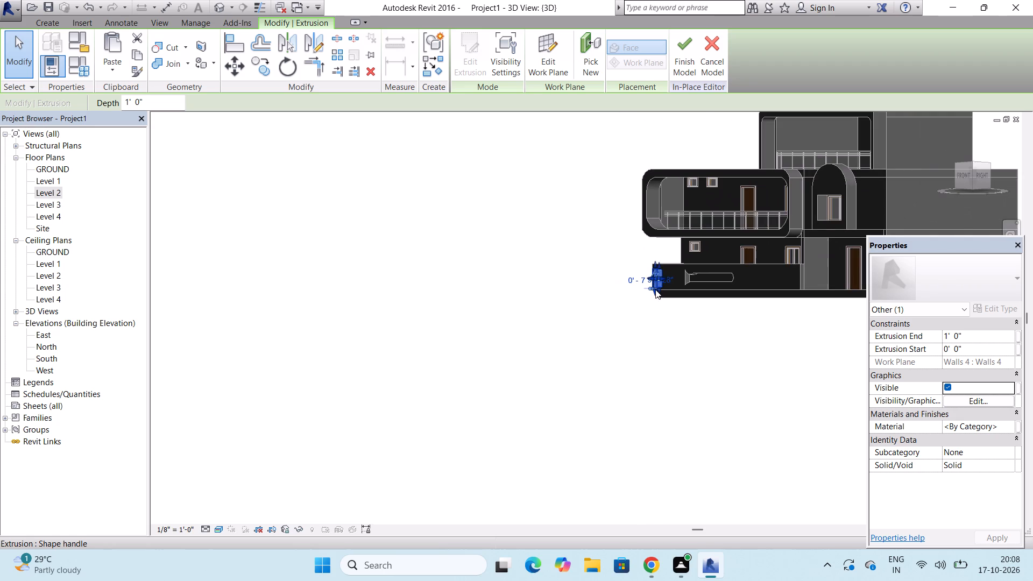
pyautogui.scroll(-1, 655, 289)
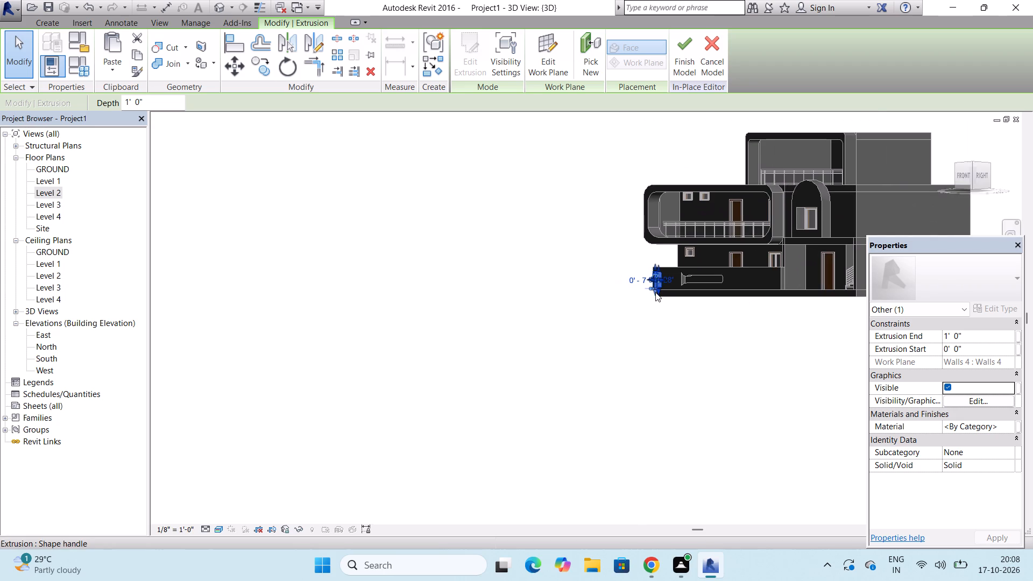
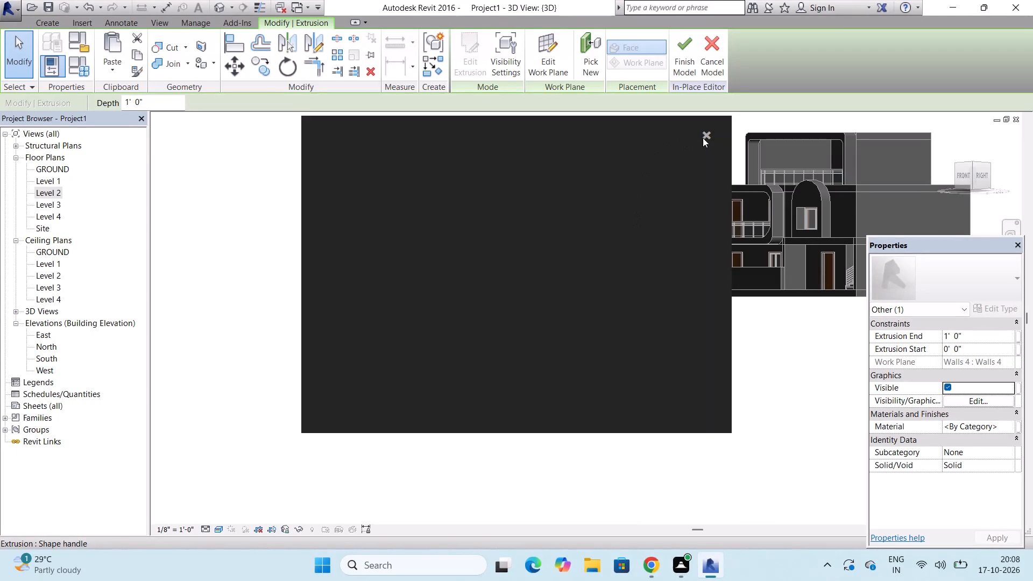
# Move the pair of vertical slot extrusions about 3' 0" horizontally along the low front wall, away from its outer end.
pyautogui.click(708, 138)
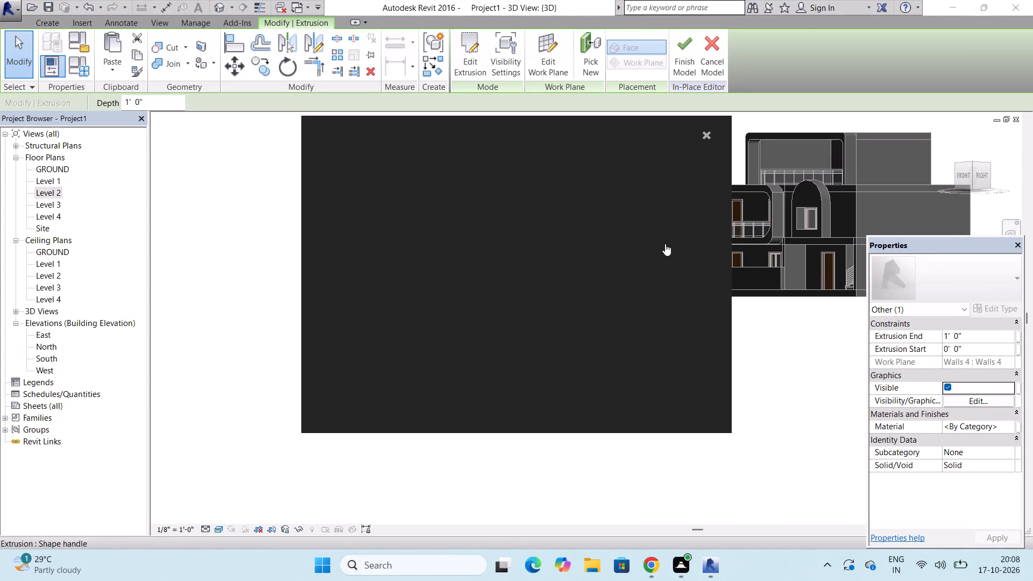
pyautogui.scroll(-1, 663, 247)
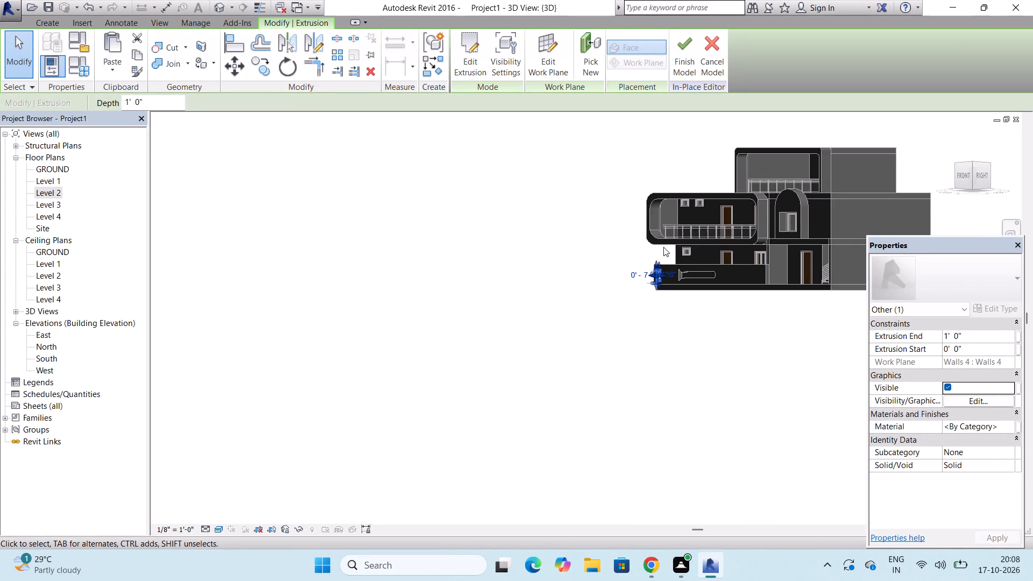
pyautogui.scroll(-1, 663, 247)
pyautogui.scroll(2, 809, 310)
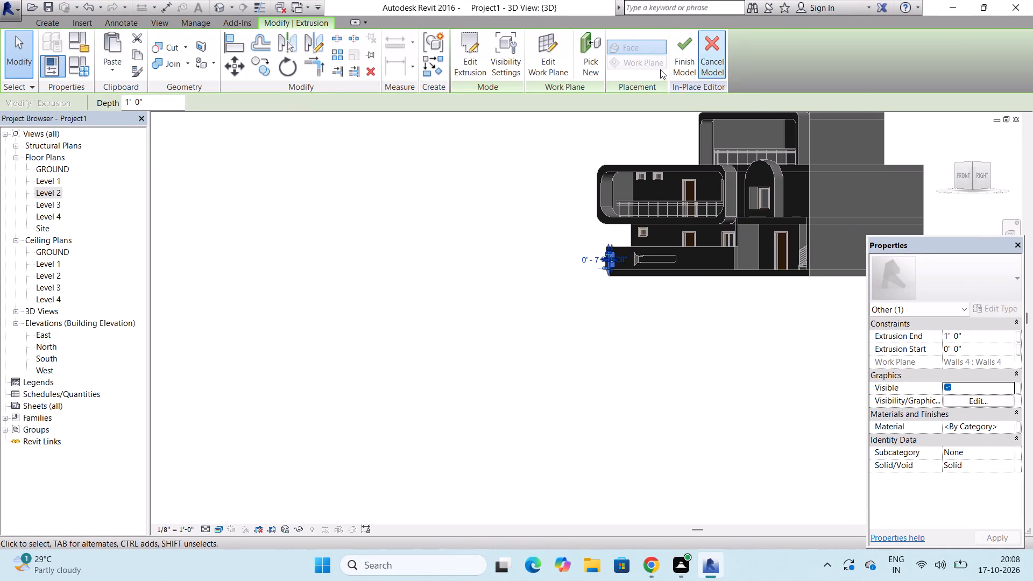
pyautogui.scroll(5, 583, 266)
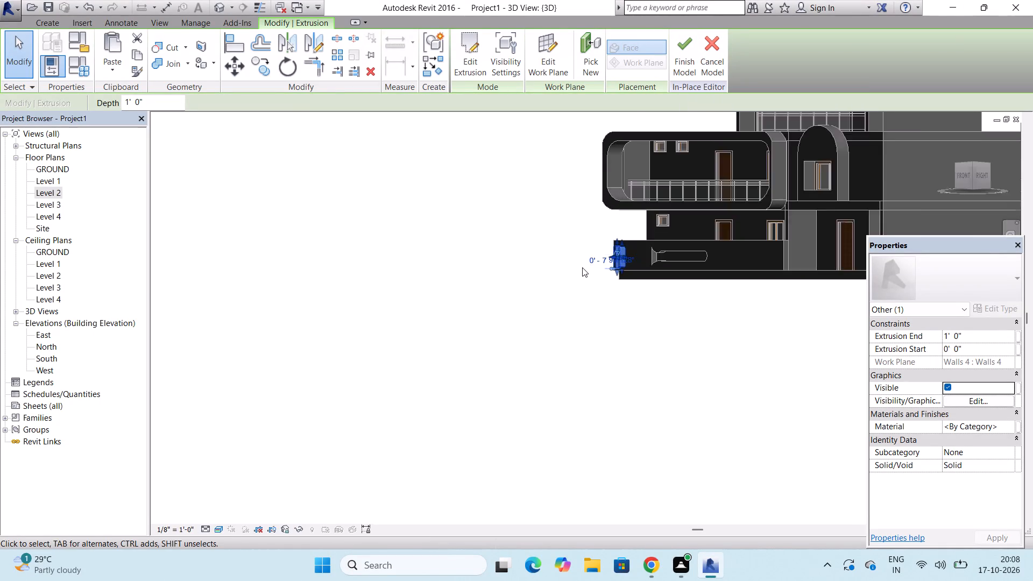
pyautogui.scroll(5, 582, 267)
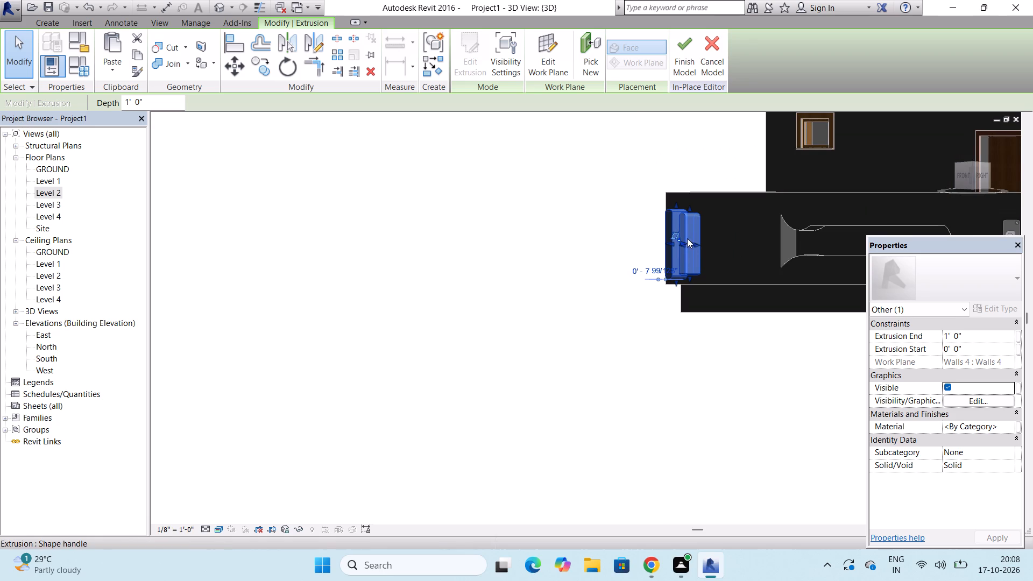
pyautogui.click(235, 67)
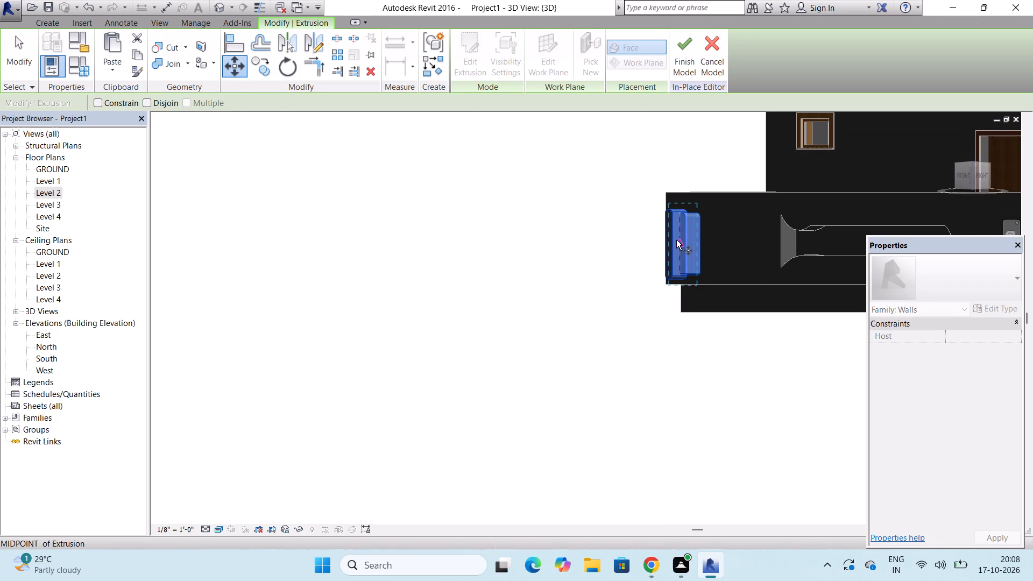
pyautogui.moveTo(685, 246); pyautogui.dragTo(723, 257)
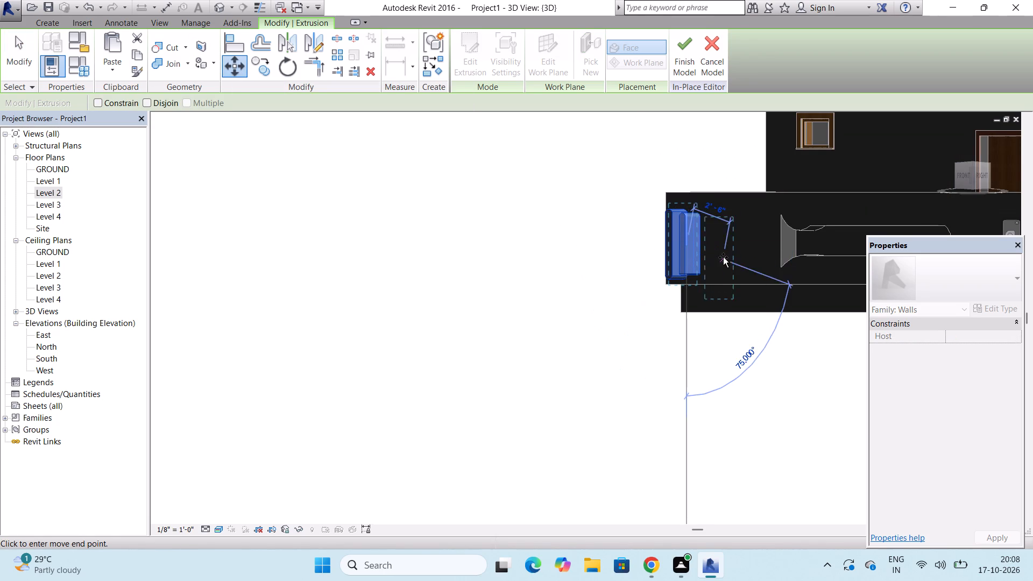
pyautogui.moveTo(723, 257); pyautogui.dragTo(731, 246)
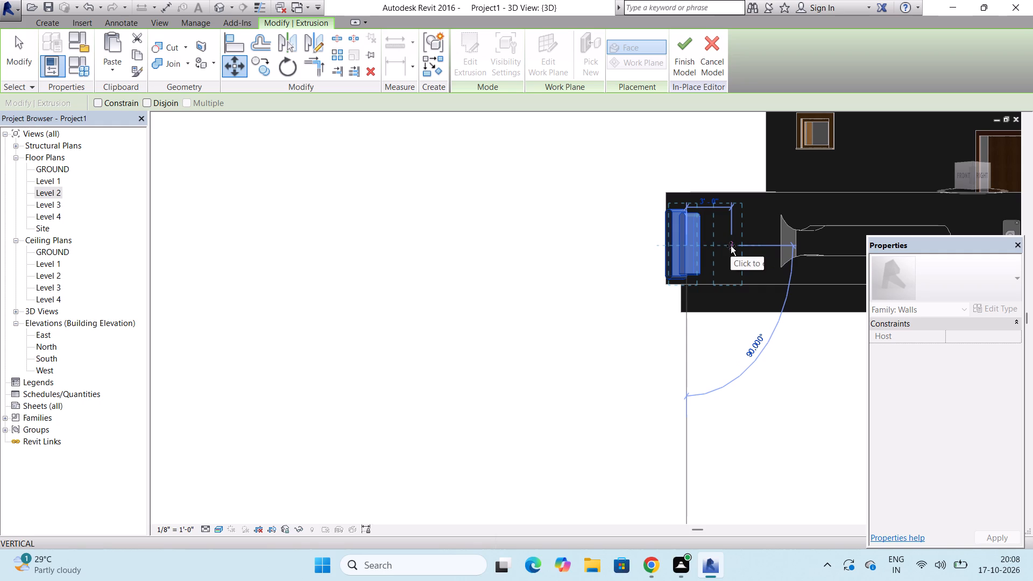
pyautogui.moveTo(731, 246); pyautogui.dragTo(731, 242)
pyautogui.click(731, 242)
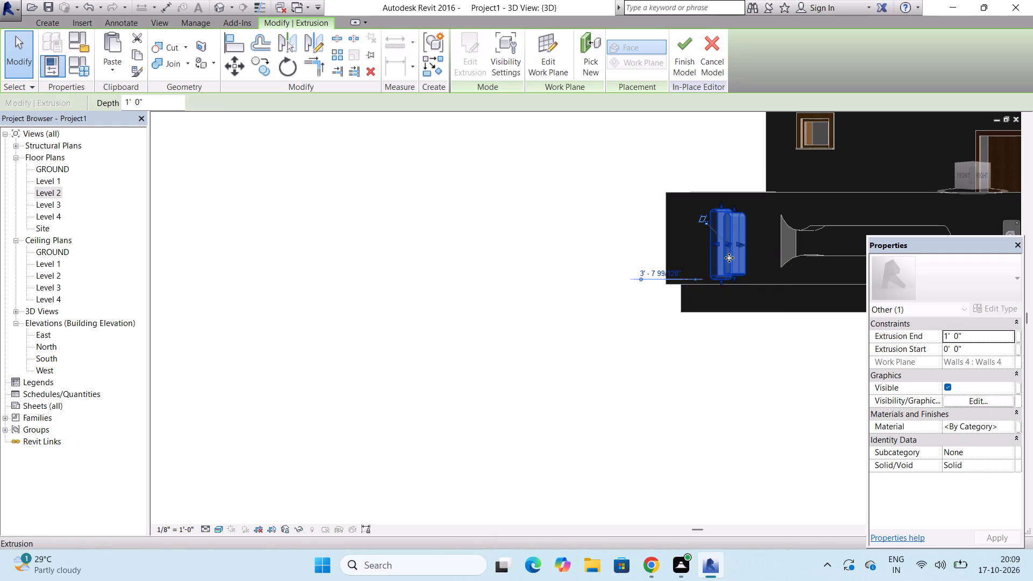
# Finish the in-place wall model containing the two vertical slot extrusions.
pyautogui.scroll(2, 729, 258)
pyautogui.scroll(-3, 668, 254)
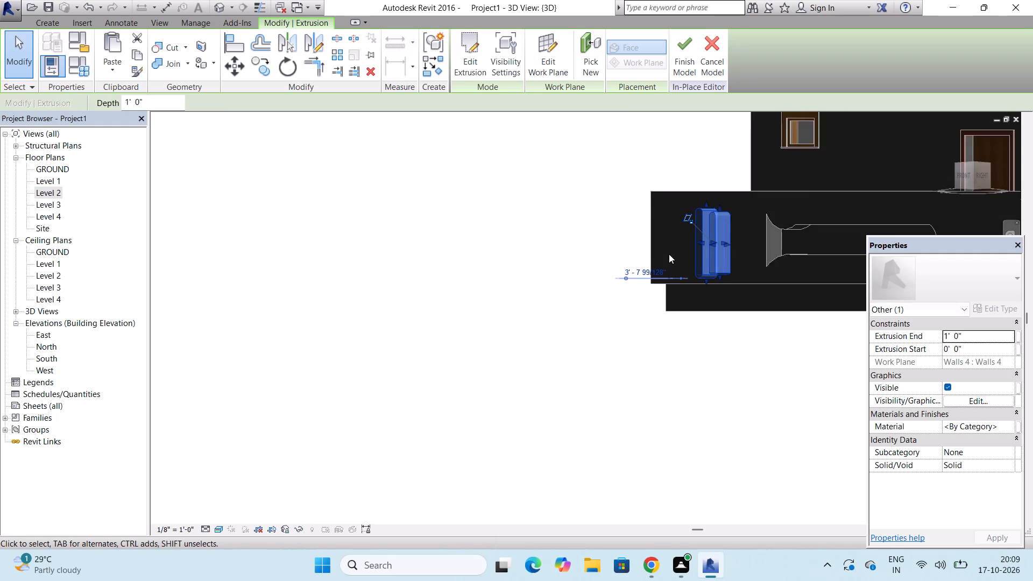
pyautogui.scroll(5, 697, 242)
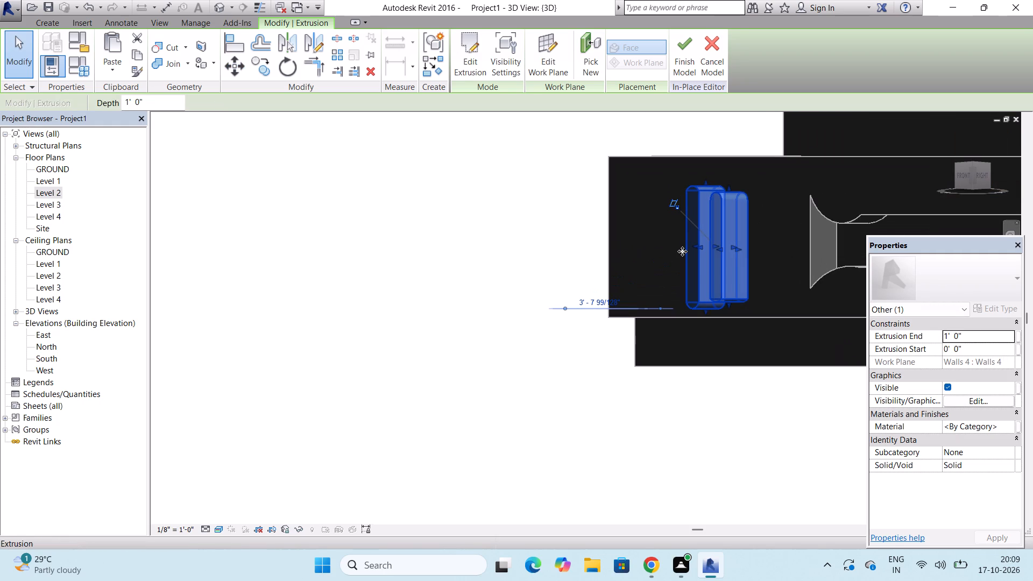
pyautogui.scroll(4, 682, 257)
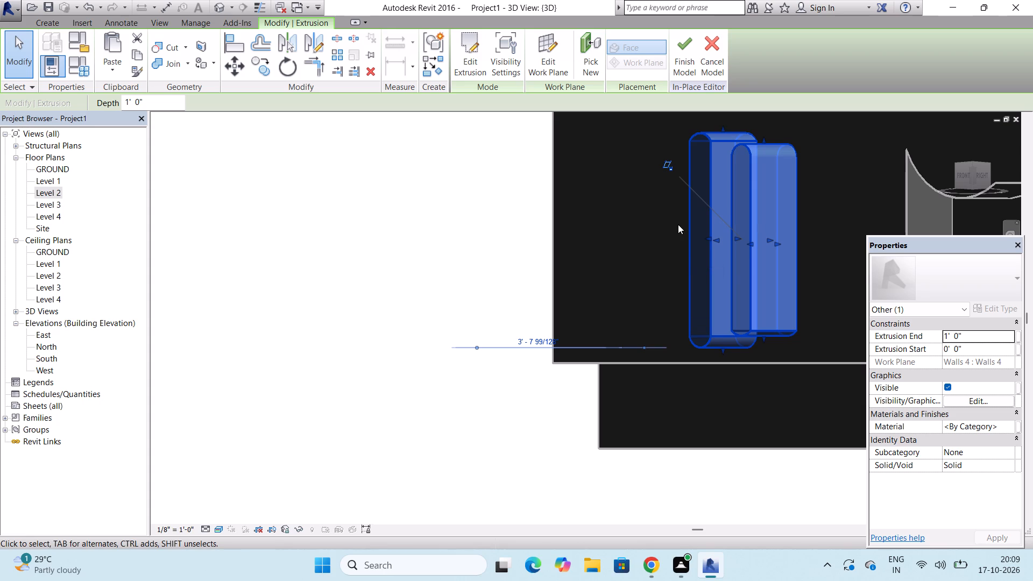
pyautogui.scroll(-3, 678, 224)
pyautogui.click(677, 66)
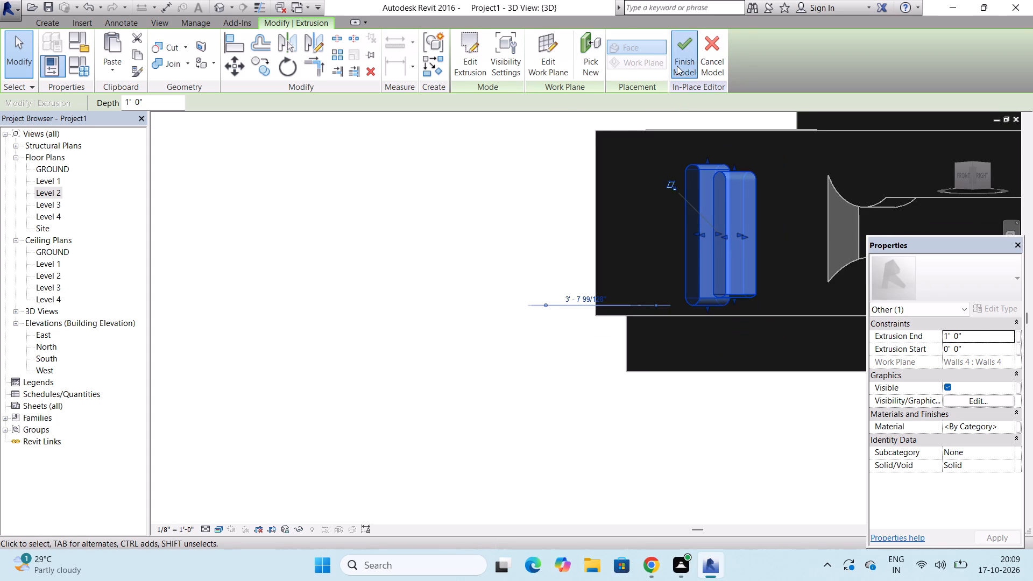
# Examine the repositioned slot extrusions on the low front wall against the whole front facade.
pyautogui.scroll(-4, 648, 107)
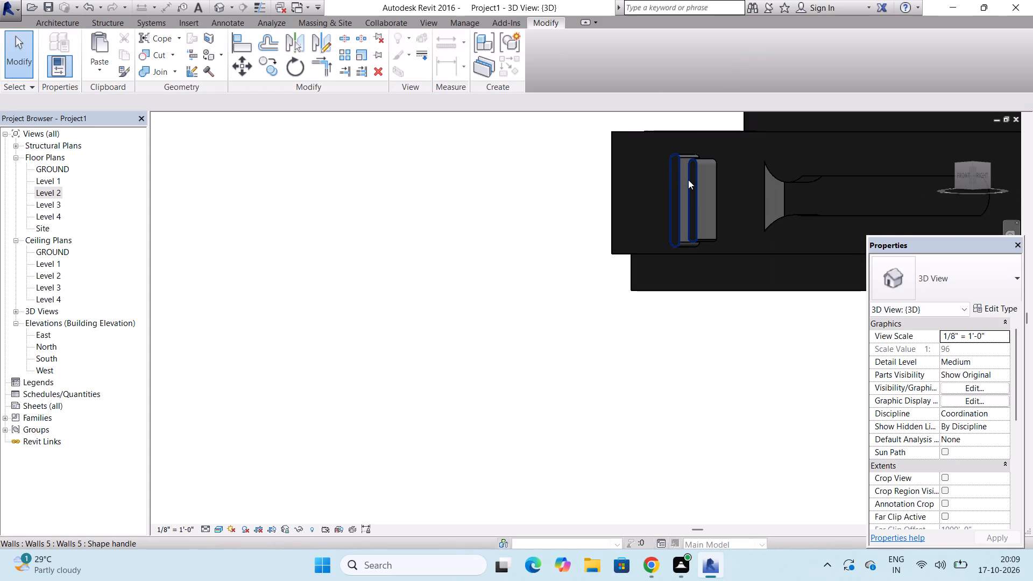
pyautogui.click(688, 180)
pyautogui.scroll(-6, 660, 193)
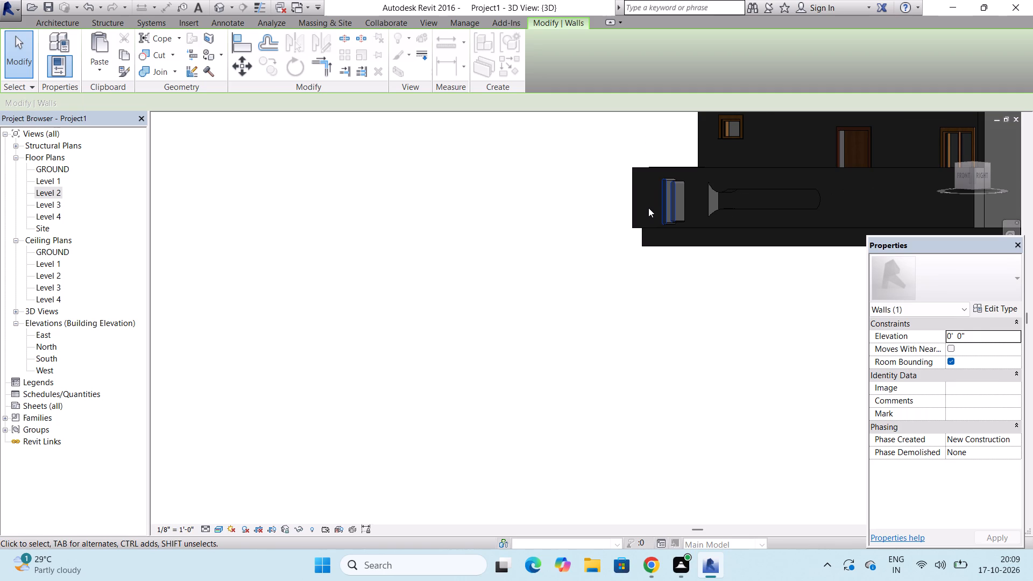
pyautogui.press('Escape')
pyautogui.press('Escape')
pyautogui.press('Escape')
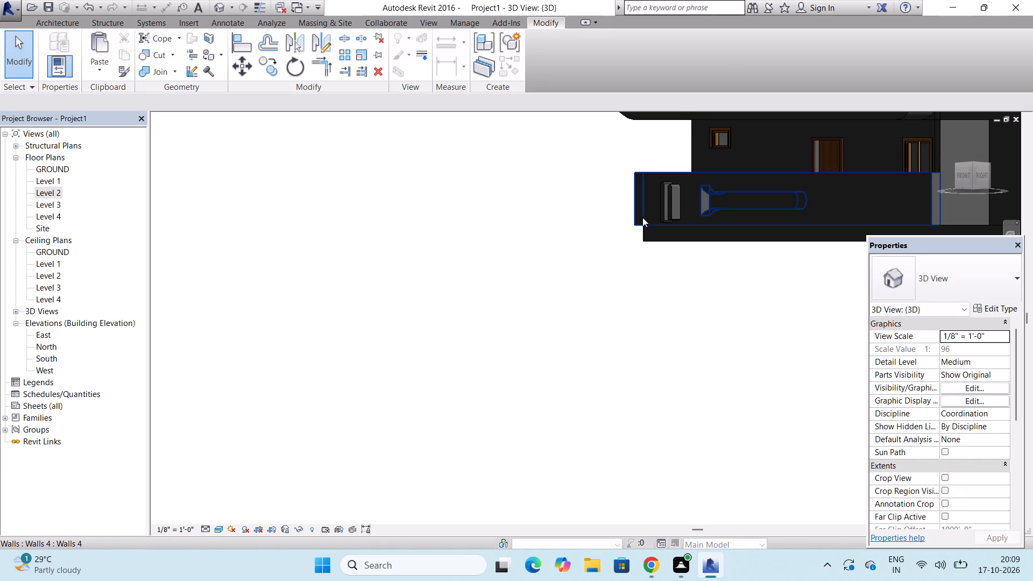
pyautogui.scroll(-11, 580, 217)
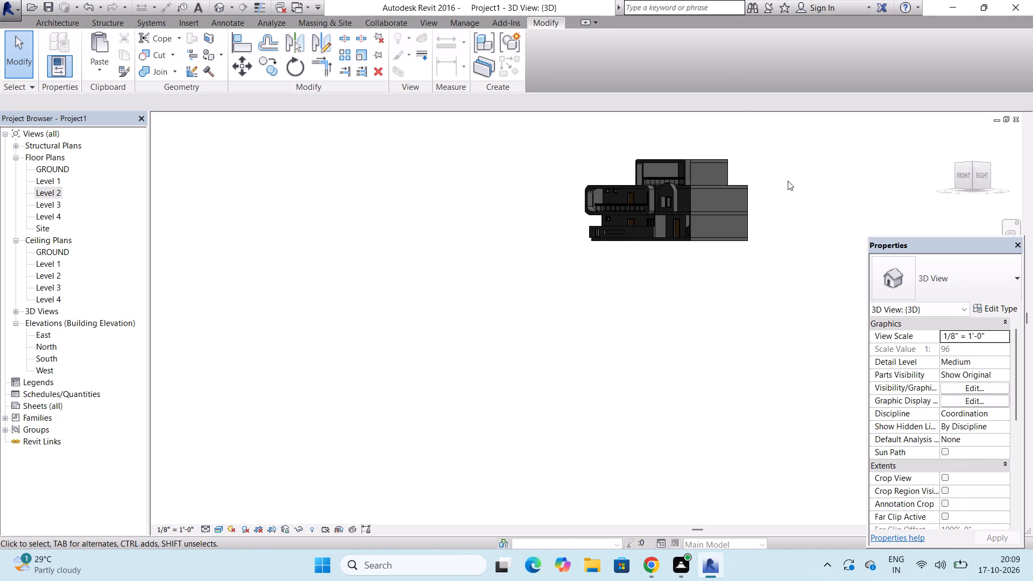
pyautogui.scroll(2, 789, 175)
pyautogui.scroll(3, 641, 186)
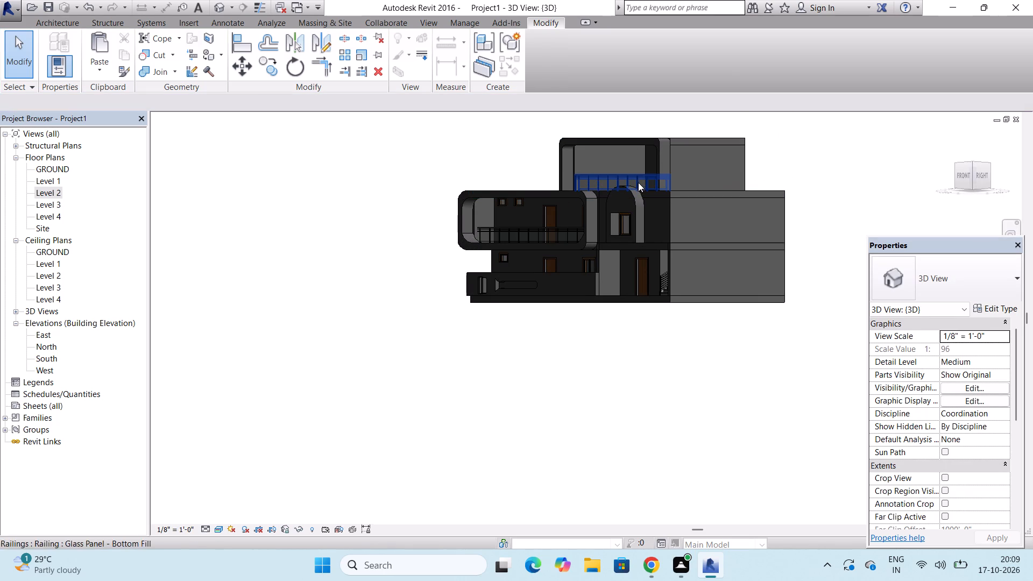
pyautogui.scroll(-1, 642, 231)
pyautogui.scroll(4, 553, 203)
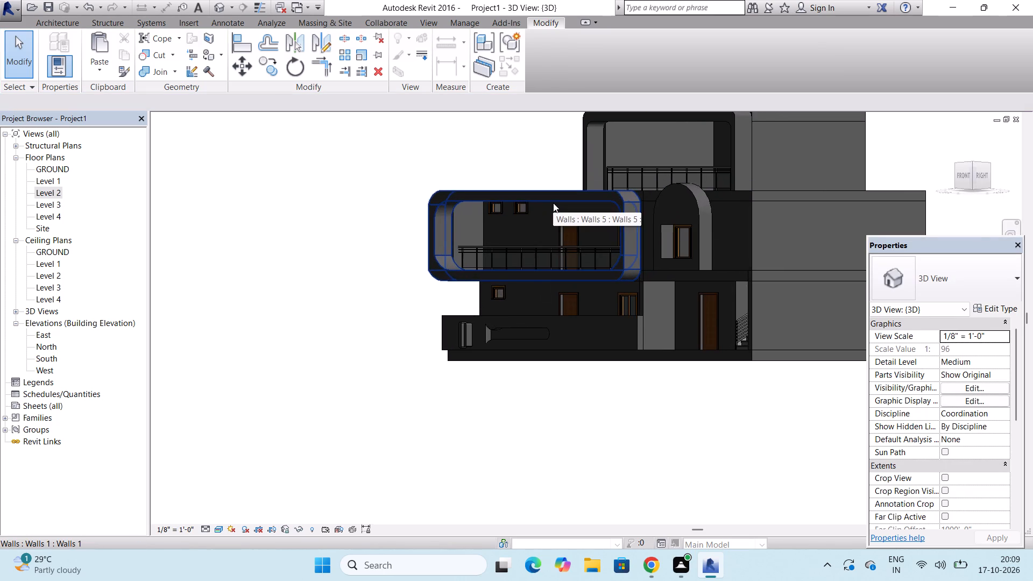
pyautogui.scroll(1, 553, 203)
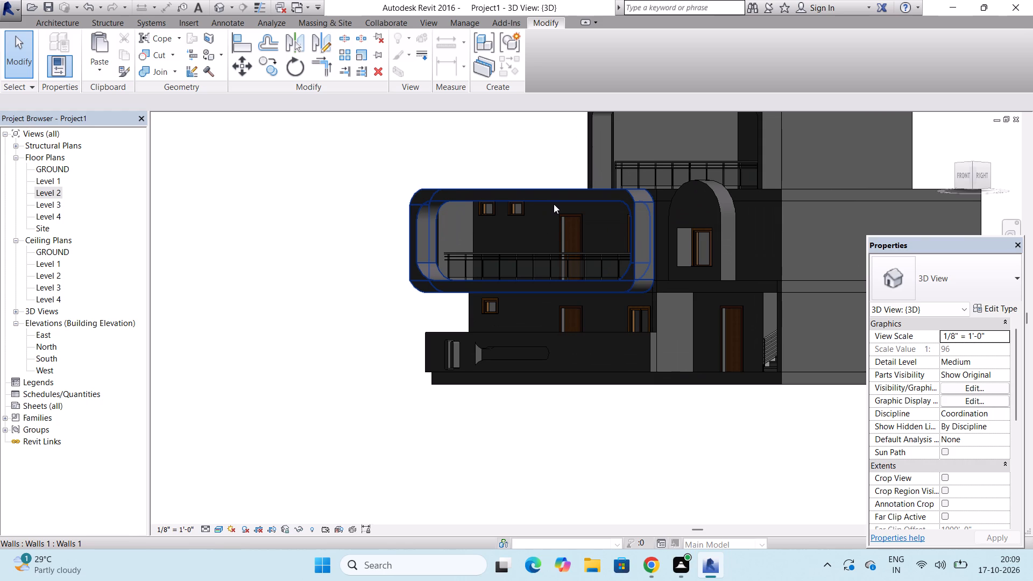
# Start a new in-place model in the Walls category with the proposed name, skipping the project save.
pyautogui.click(59, 19)
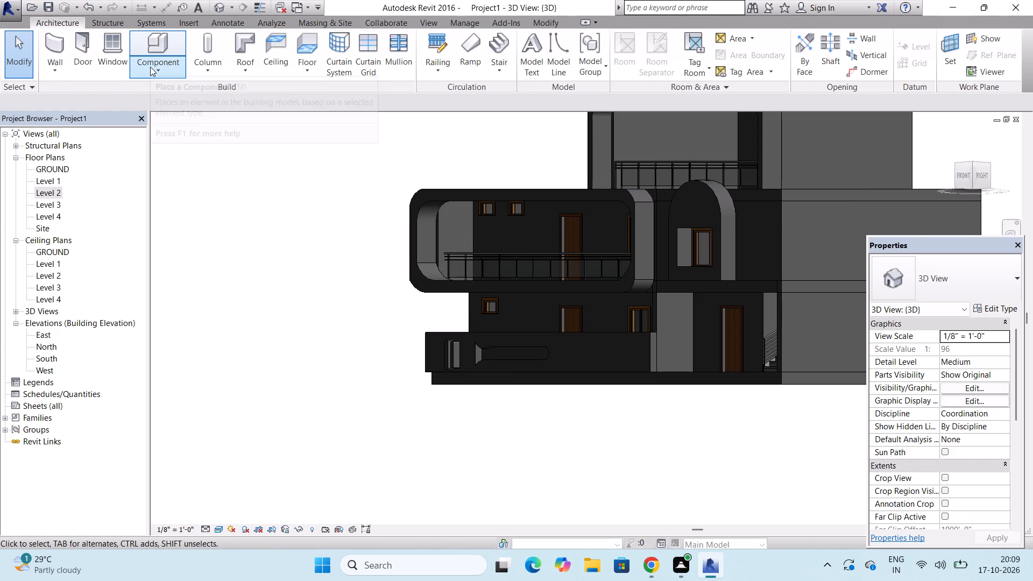
pyautogui.click(150, 67)
pyautogui.click(166, 126)
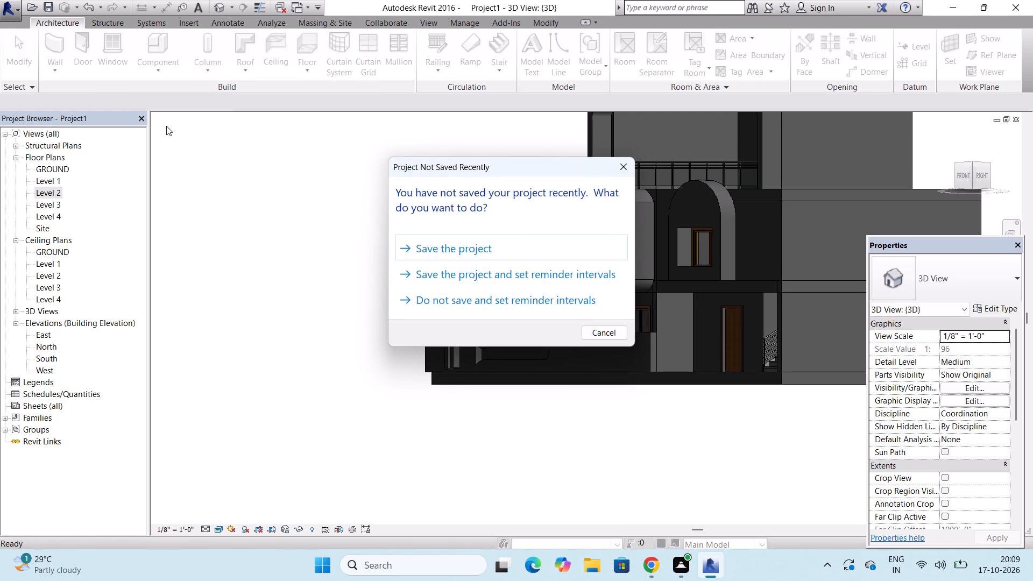
pyautogui.click(629, 168)
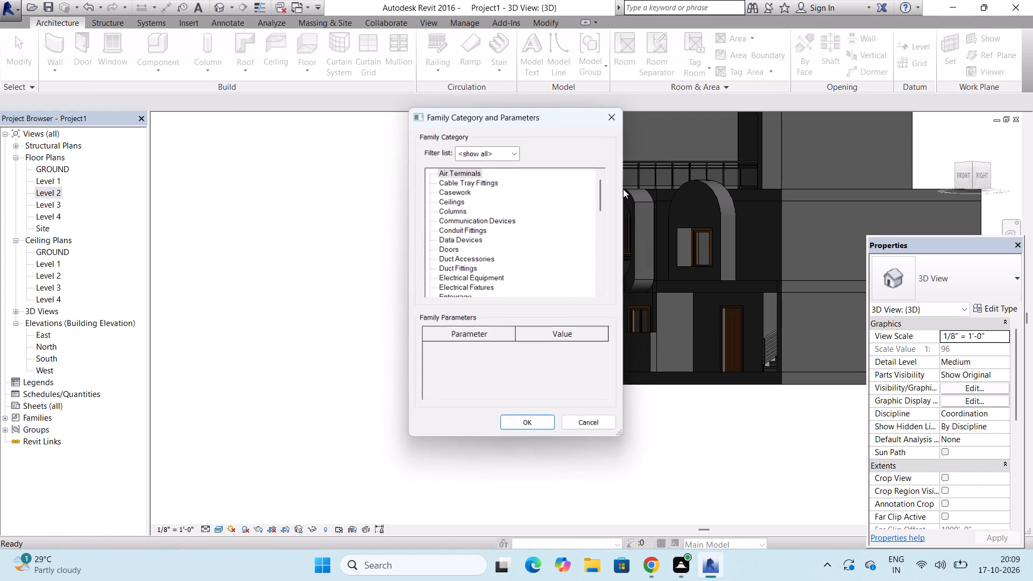
pyautogui.scroll(-20, 509, 203)
pyautogui.scroll(-1, 509, 203)
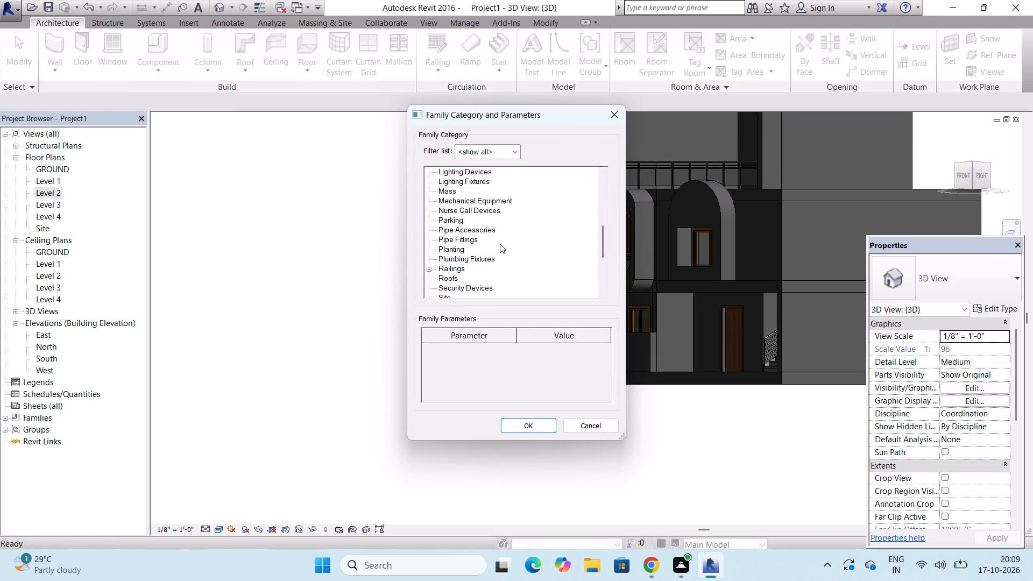
pyautogui.scroll(-8, 500, 244)
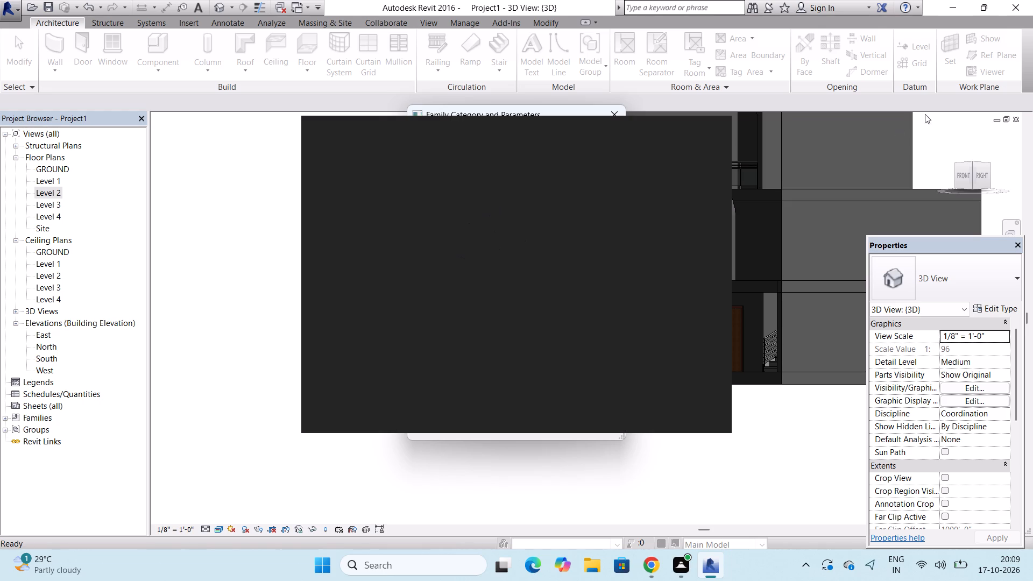
pyautogui.click(707, 130)
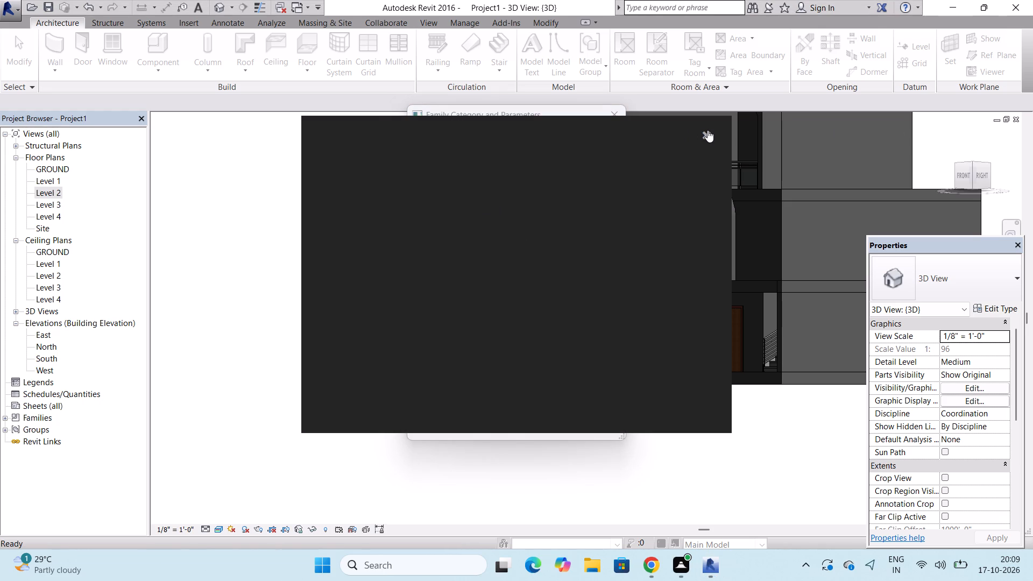
pyautogui.scroll(-6, 512, 240)
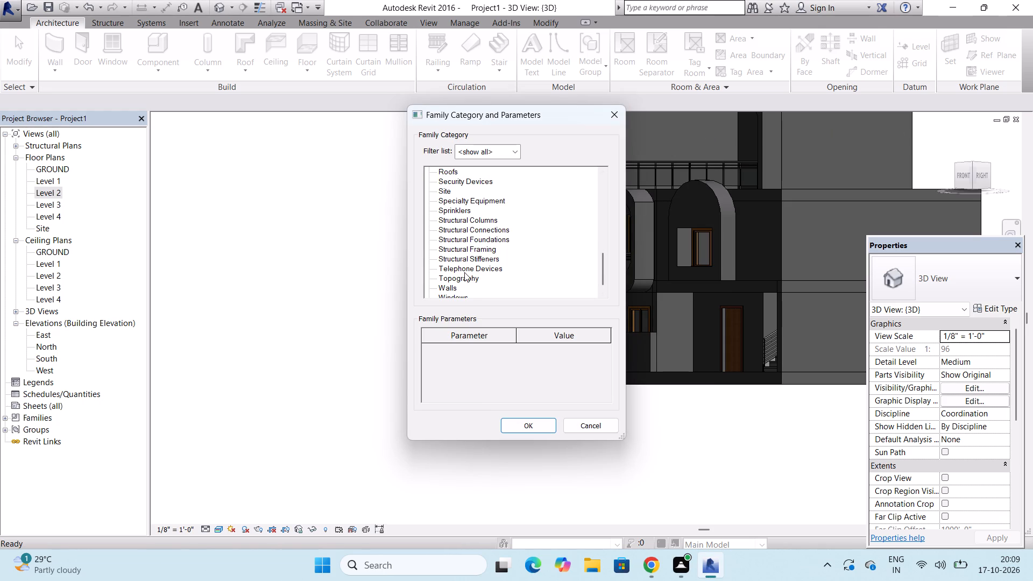
pyautogui.click(444, 277)
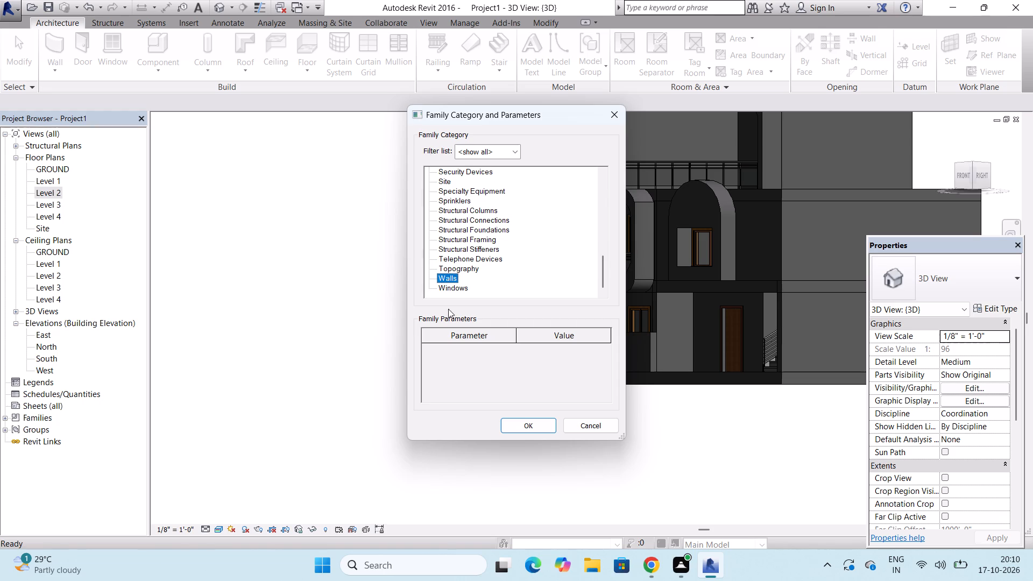
pyautogui.click(520, 424)
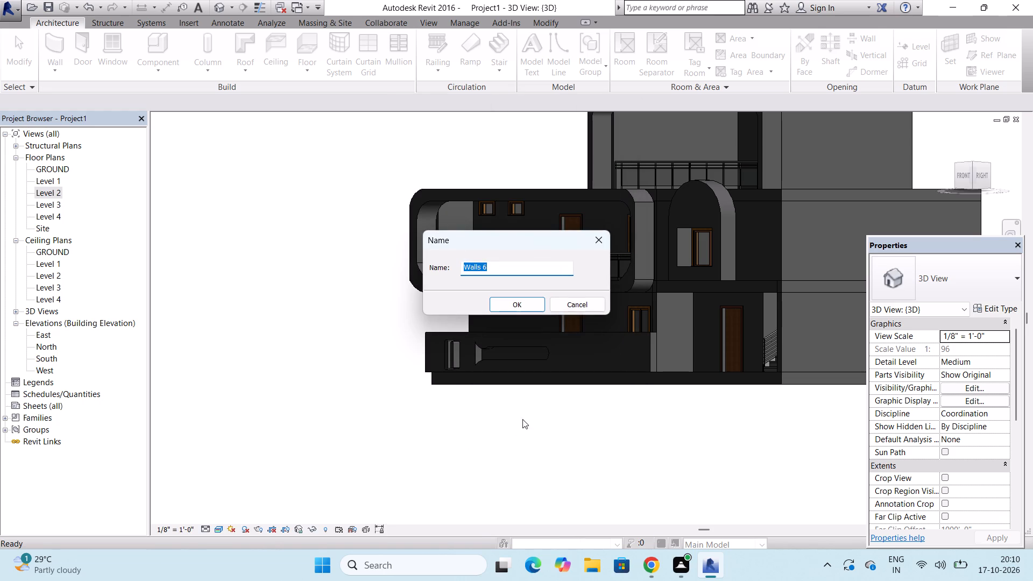
pyautogui.click(528, 309)
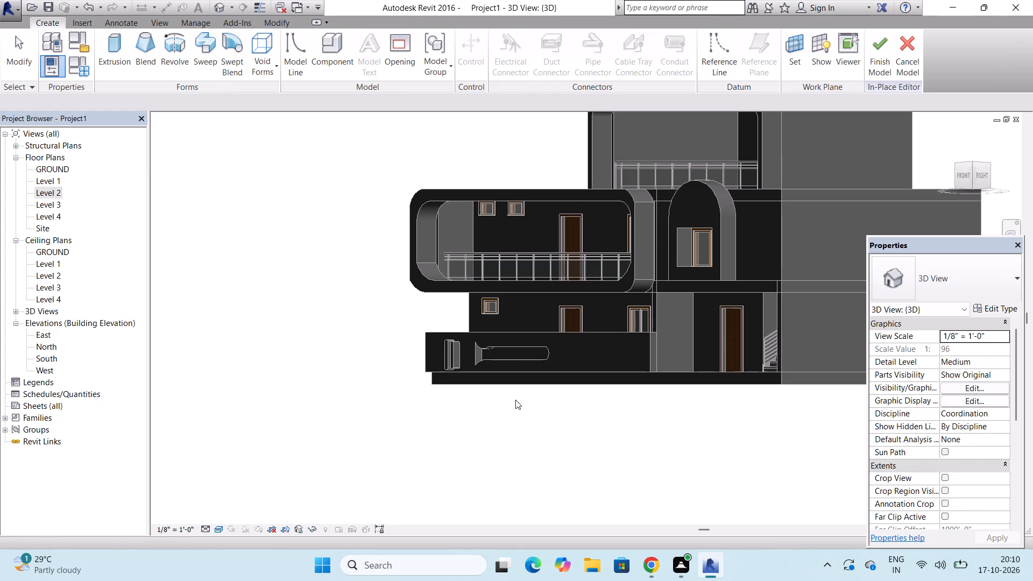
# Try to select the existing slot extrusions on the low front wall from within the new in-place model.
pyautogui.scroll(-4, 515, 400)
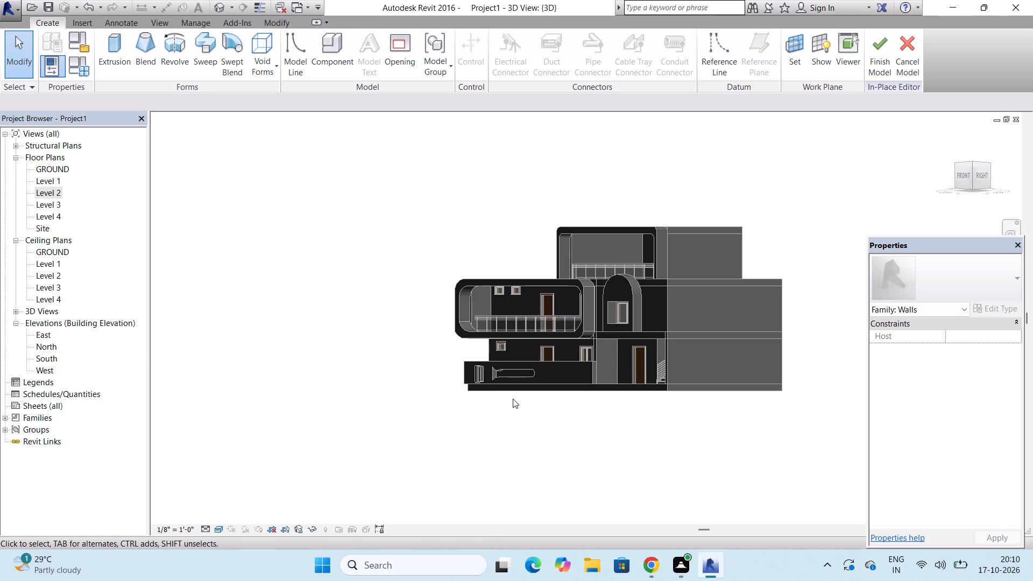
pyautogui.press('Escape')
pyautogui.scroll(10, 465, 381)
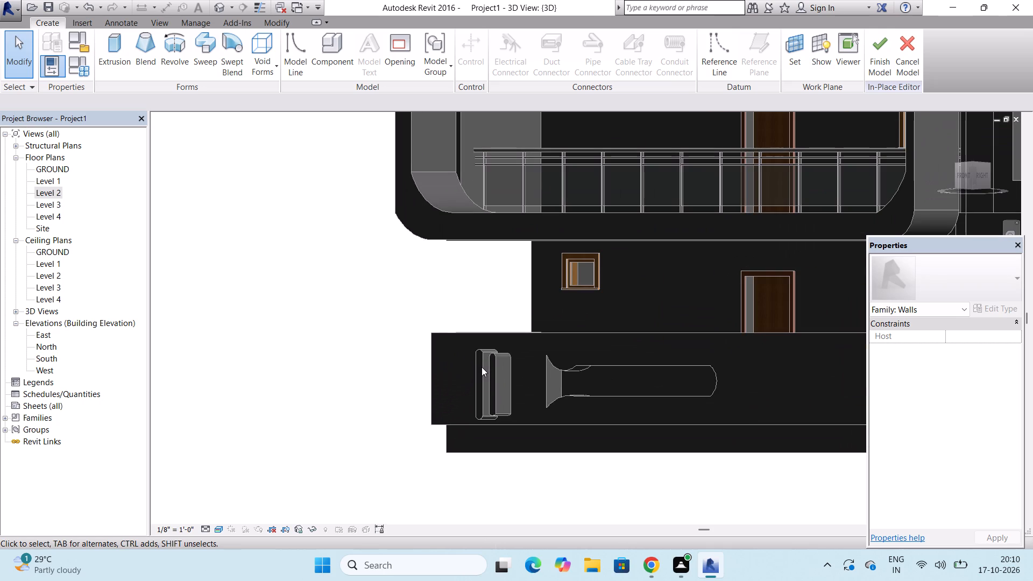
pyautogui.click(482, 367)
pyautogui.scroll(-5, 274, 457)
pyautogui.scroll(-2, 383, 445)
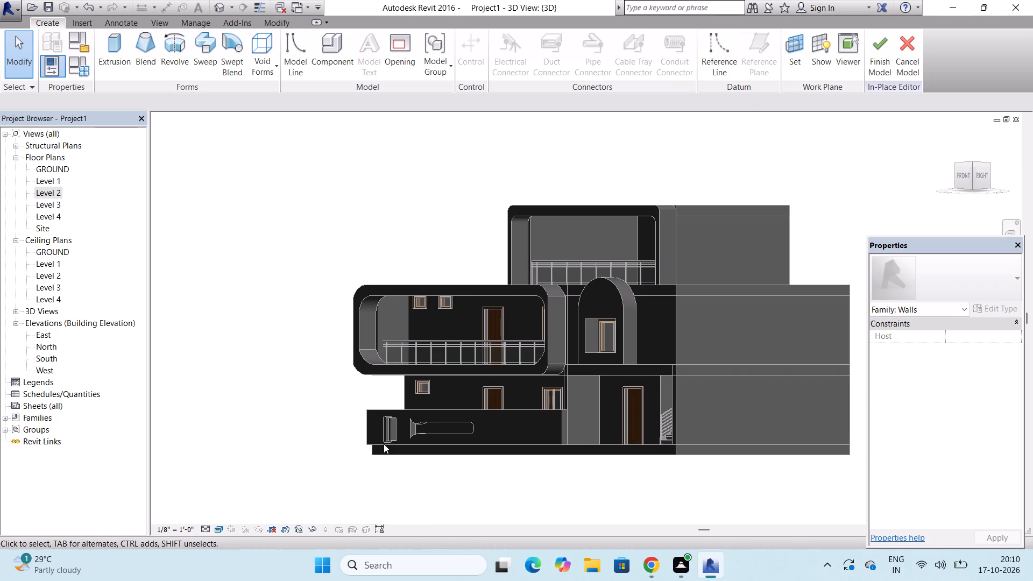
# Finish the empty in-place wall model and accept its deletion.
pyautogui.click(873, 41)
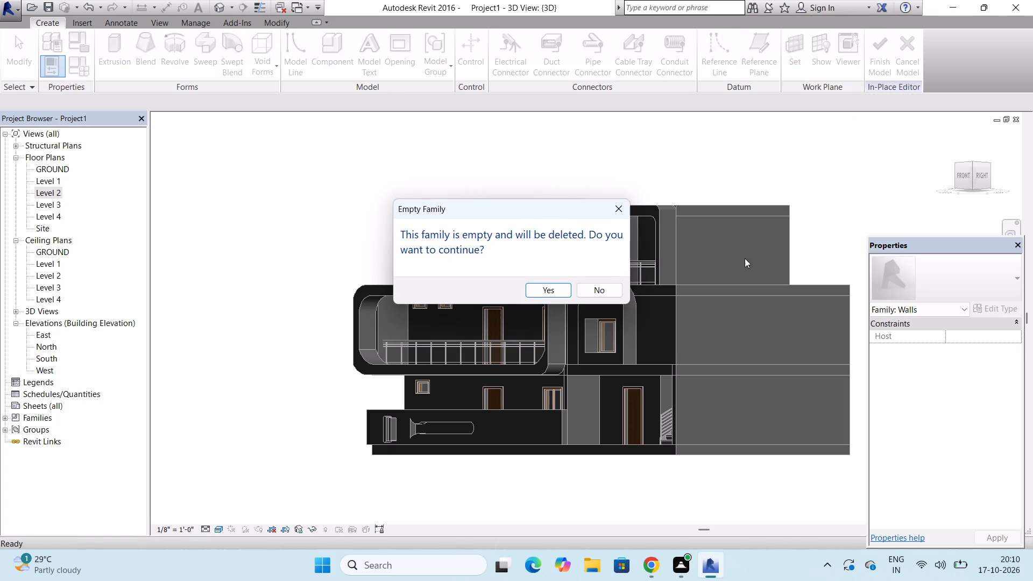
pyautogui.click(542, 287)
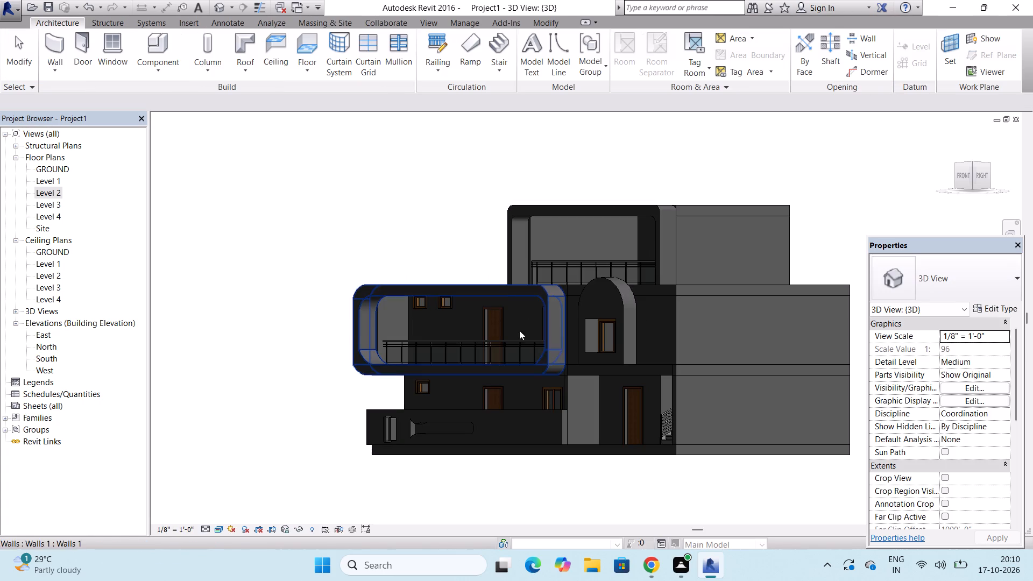
# Examine the two slot extrusions on the low front wall from the front and the right side.
pyautogui.scroll(2, 317, 450)
pyautogui.scroll(5, 385, 443)
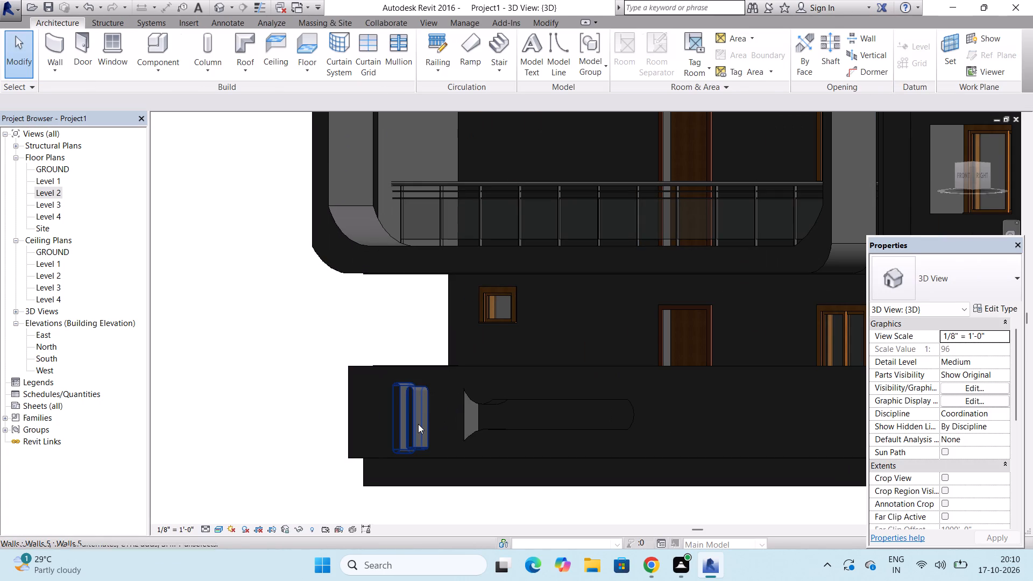
pyautogui.click(417, 424)
pyautogui.scroll(1, 417, 424)
pyautogui.scroll(-2, 362, 413)
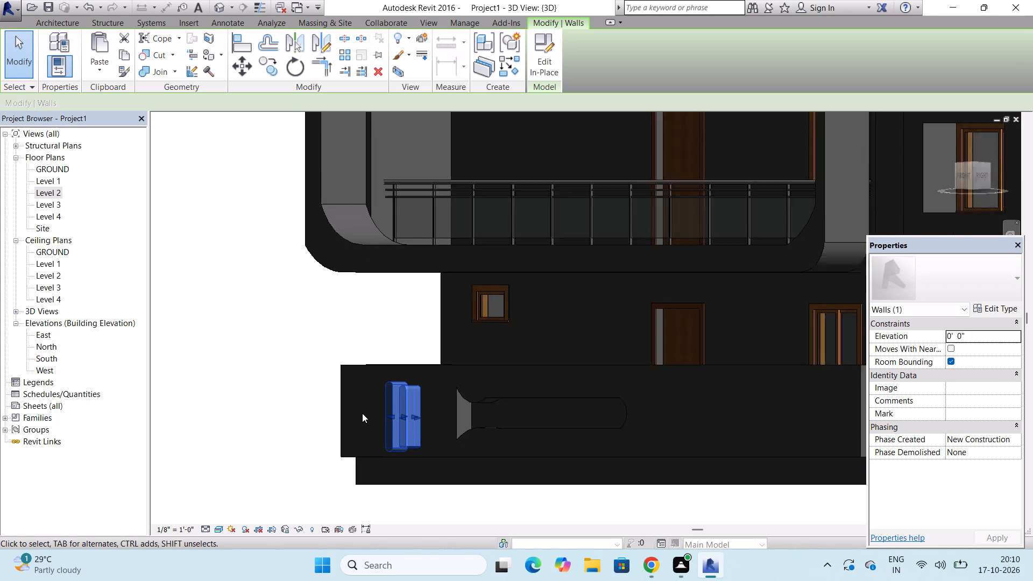
pyautogui.scroll(-5, 362, 413)
pyautogui.scroll(-1, 648, 409)
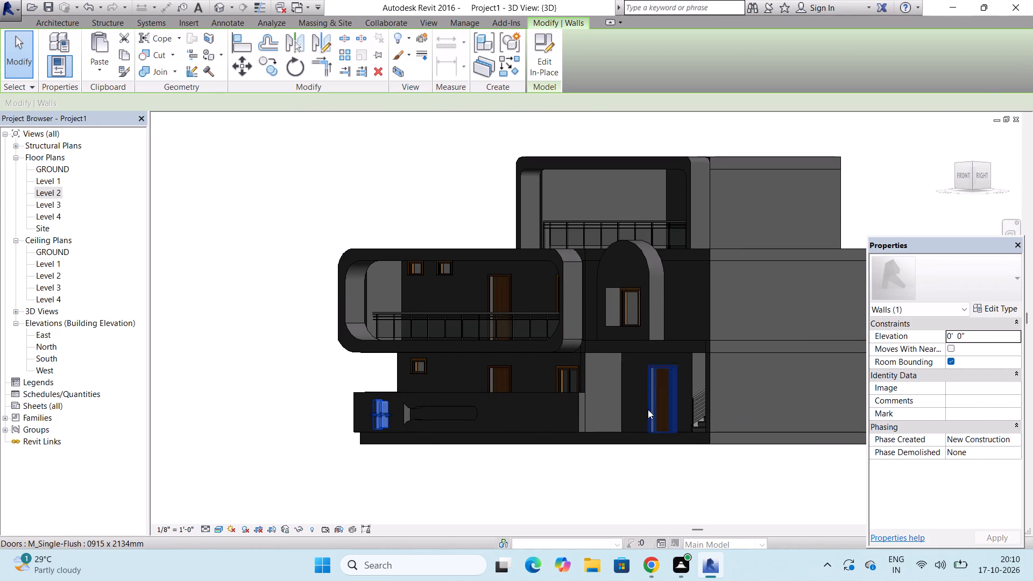
pyautogui.scroll(-1, 648, 409)
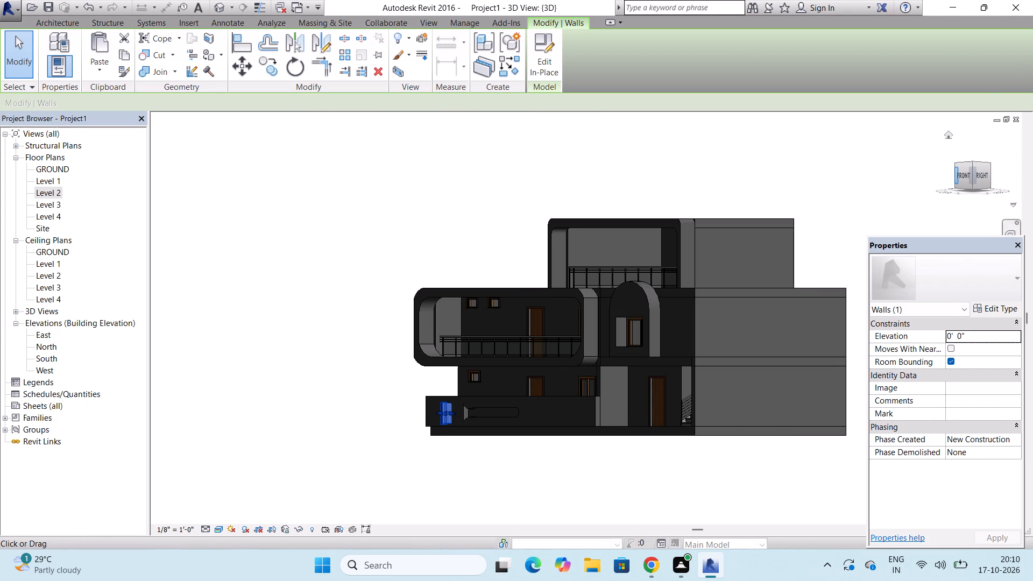
pyautogui.moveTo(956, 165); pyautogui.dragTo(209, 163)
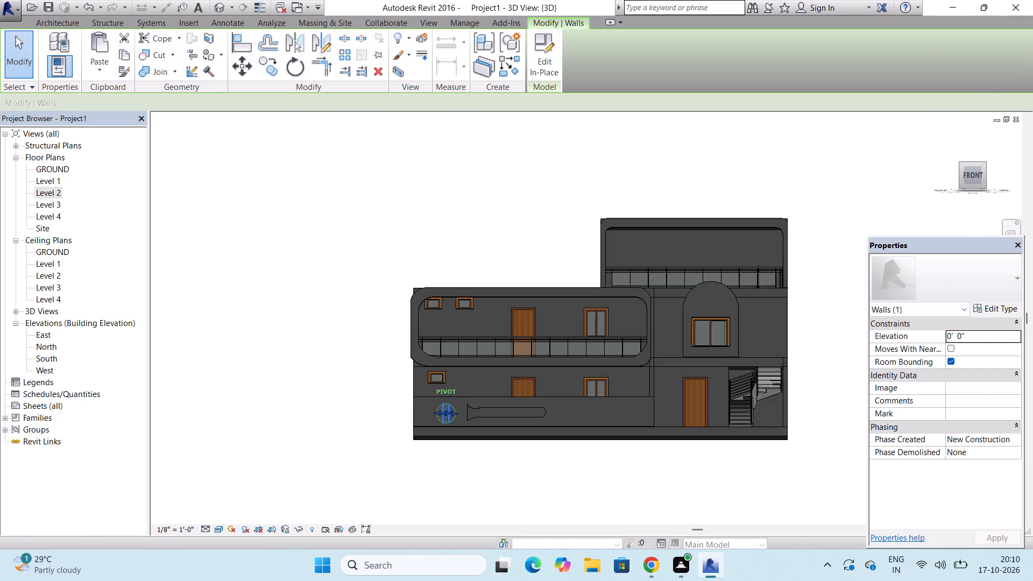
pyautogui.moveTo(209, 163); pyautogui.dragTo(835, 189)
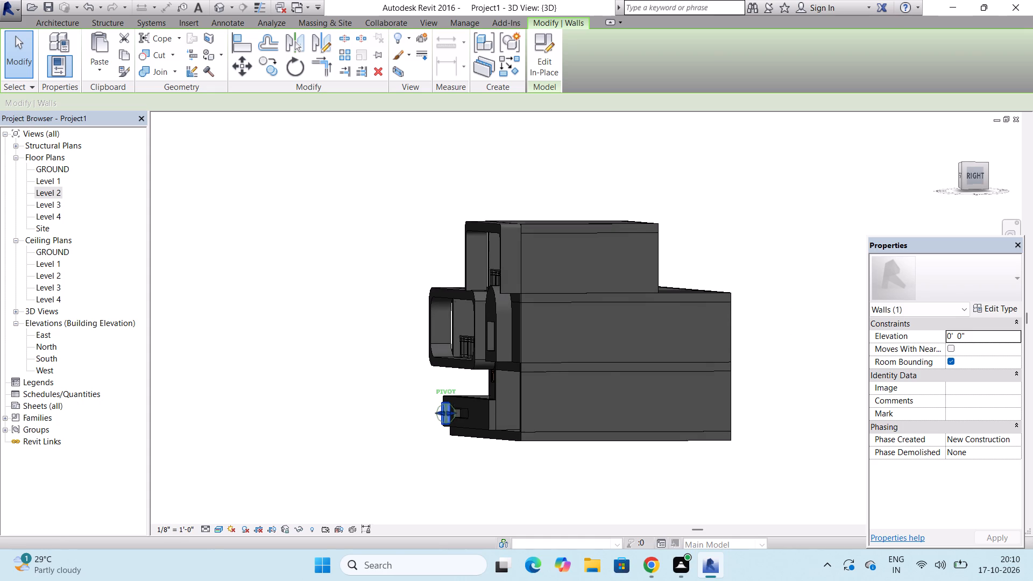
pyautogui.moveTo(835, 189); pyautogui.dragTo(835, 189)
pyautogui.scroll(9, 416, 412)
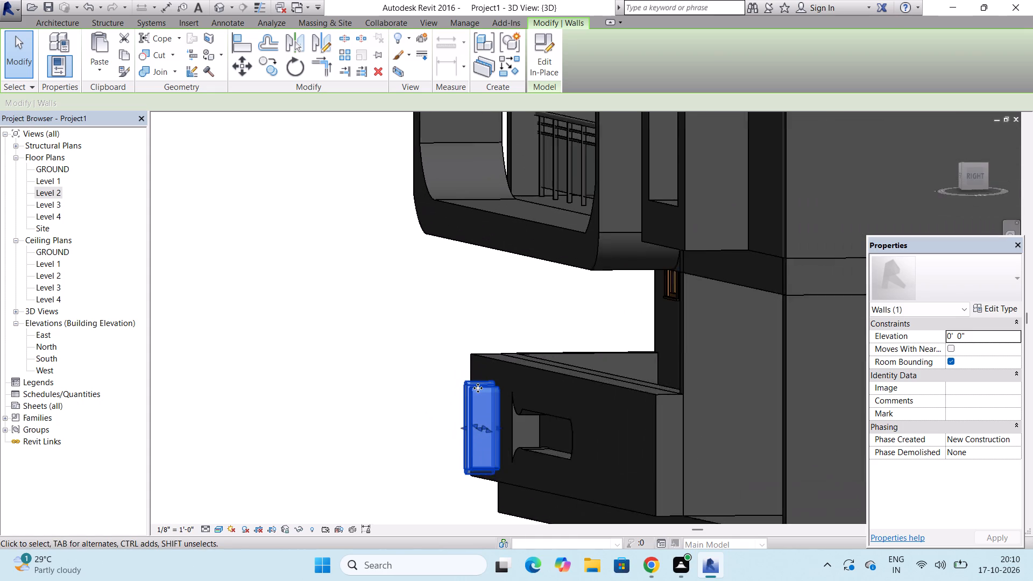
pyautogui.scroll(2, 478, 388)
pyautogui.scroll(-8, 478, 388)
pyautogui.press('Escape')
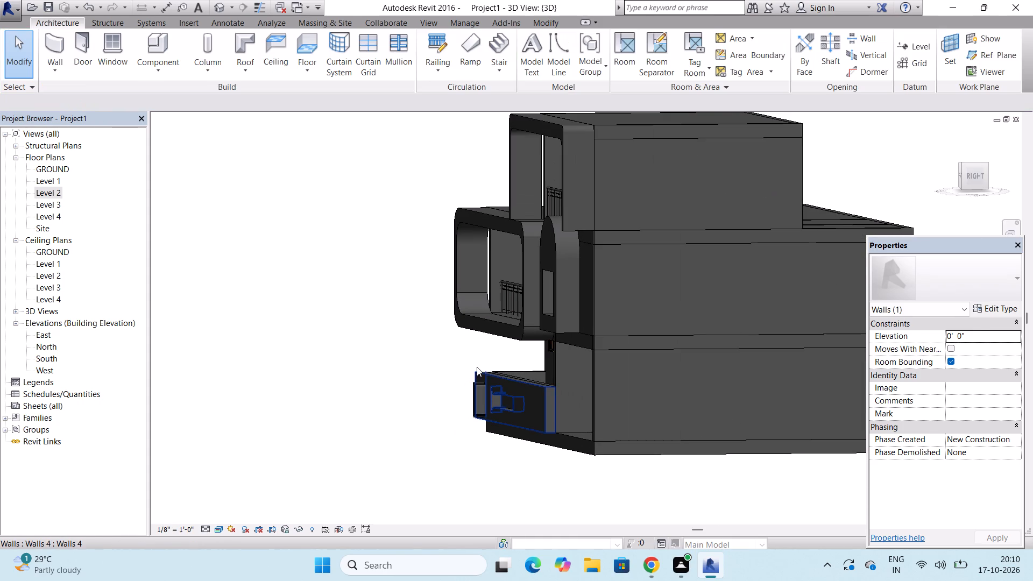
pyautogui.press('Escape')
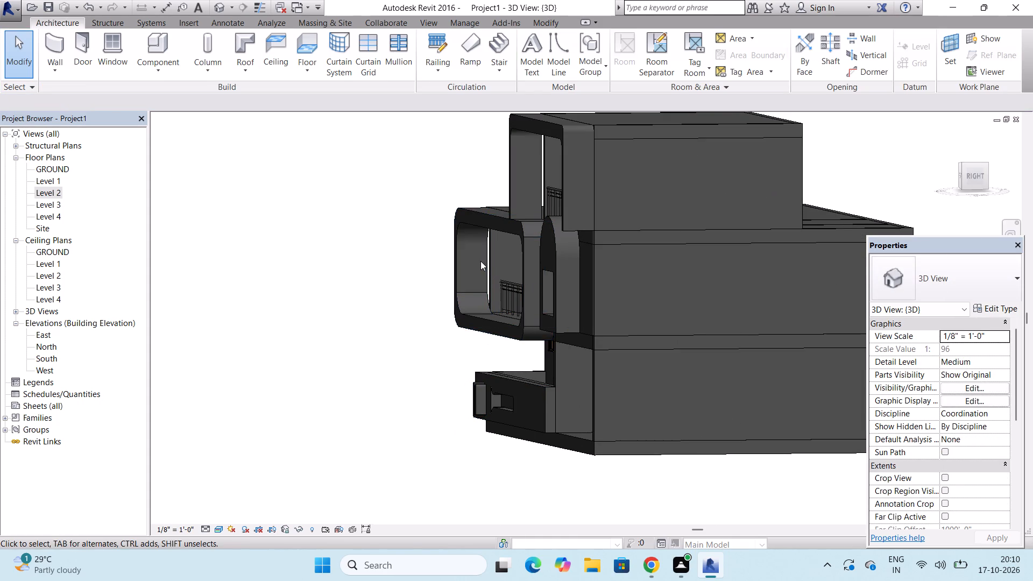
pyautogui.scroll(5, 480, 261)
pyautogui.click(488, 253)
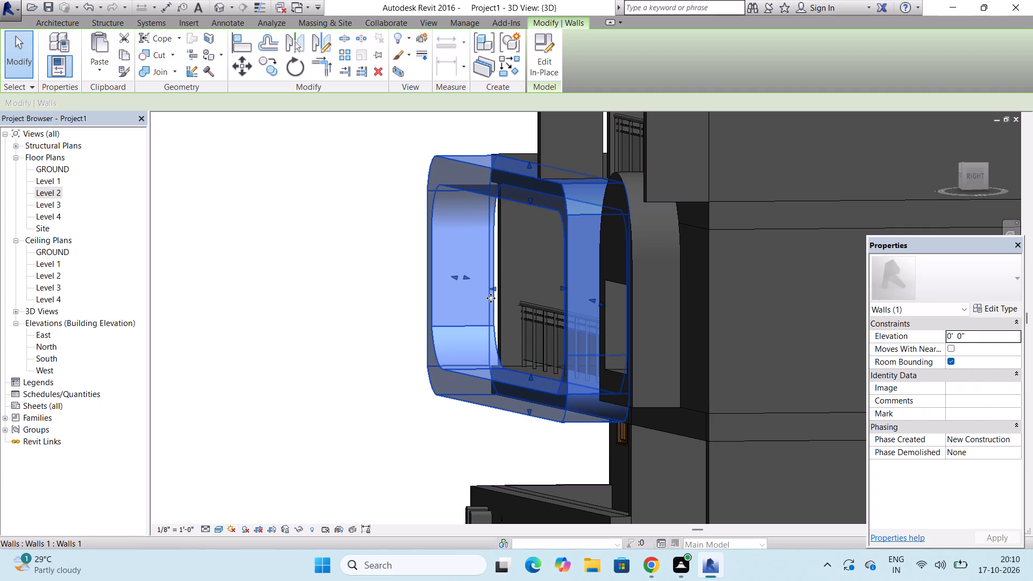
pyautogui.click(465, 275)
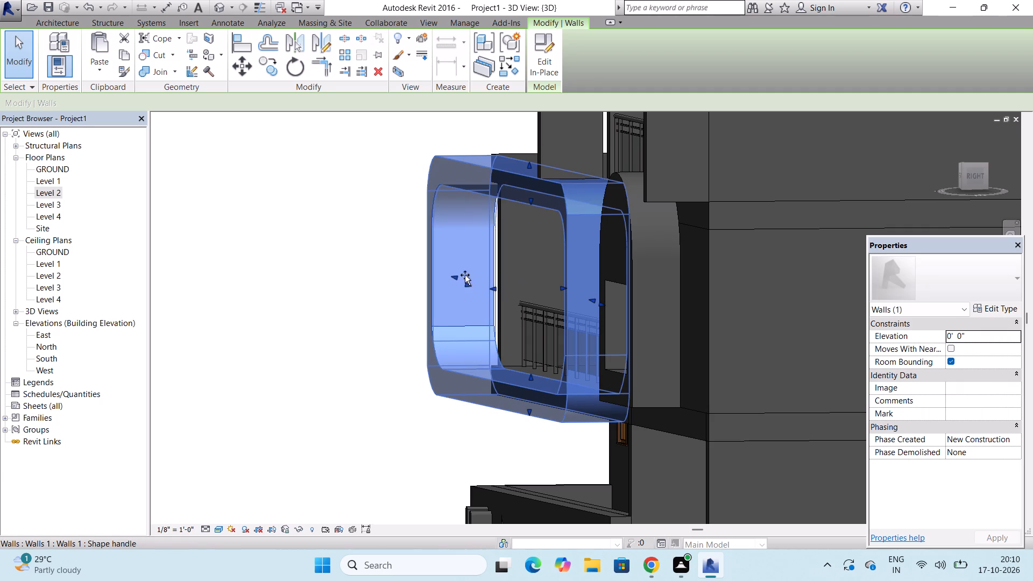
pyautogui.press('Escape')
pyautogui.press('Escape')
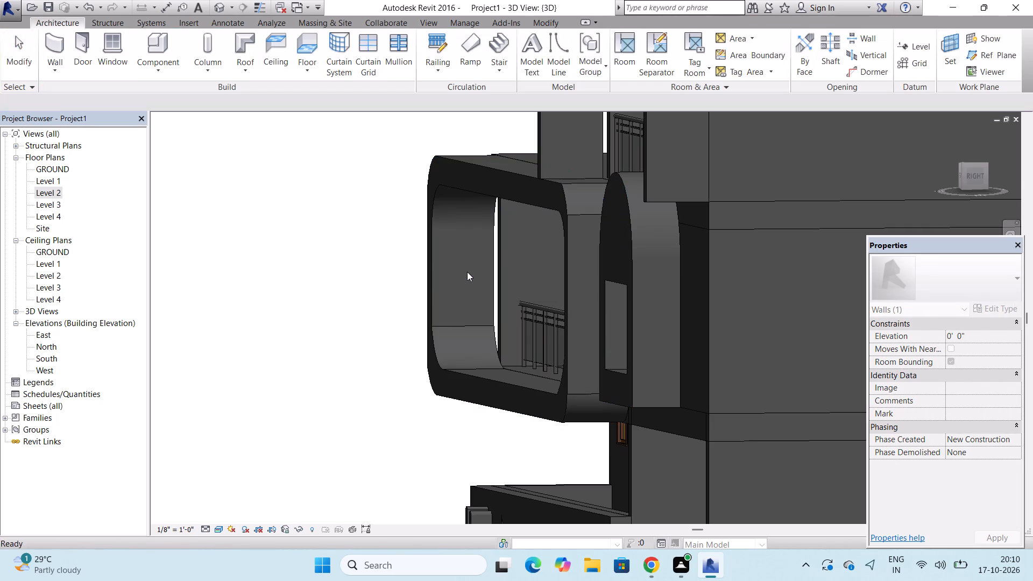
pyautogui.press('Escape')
# Dismiss the Autodesk notification and stretch the rear face of the rounded balcony frame slightly back into the building wall.
pyautogui.scroll(-2, 467, 272)
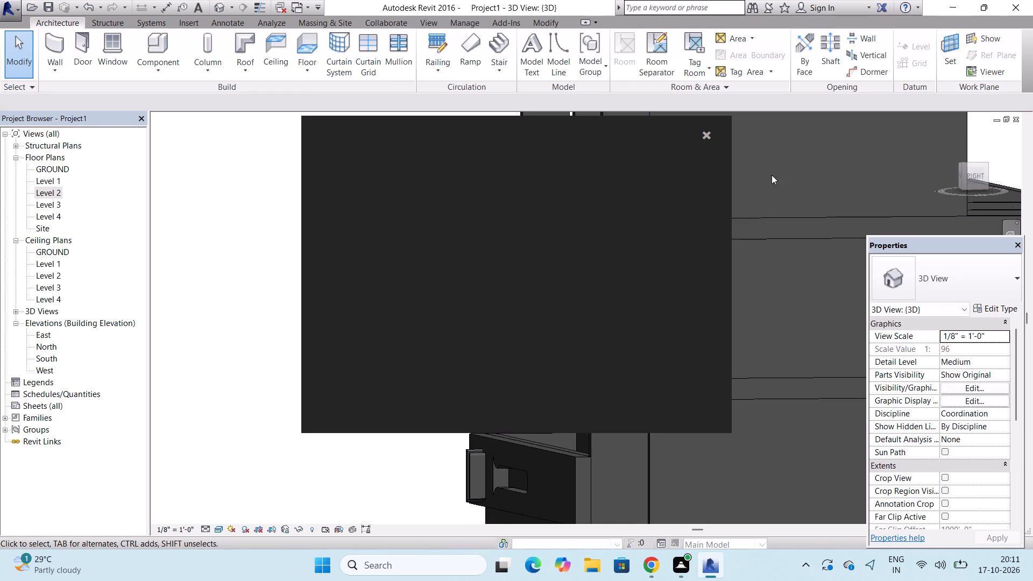
pyautogui.click(705, 136)
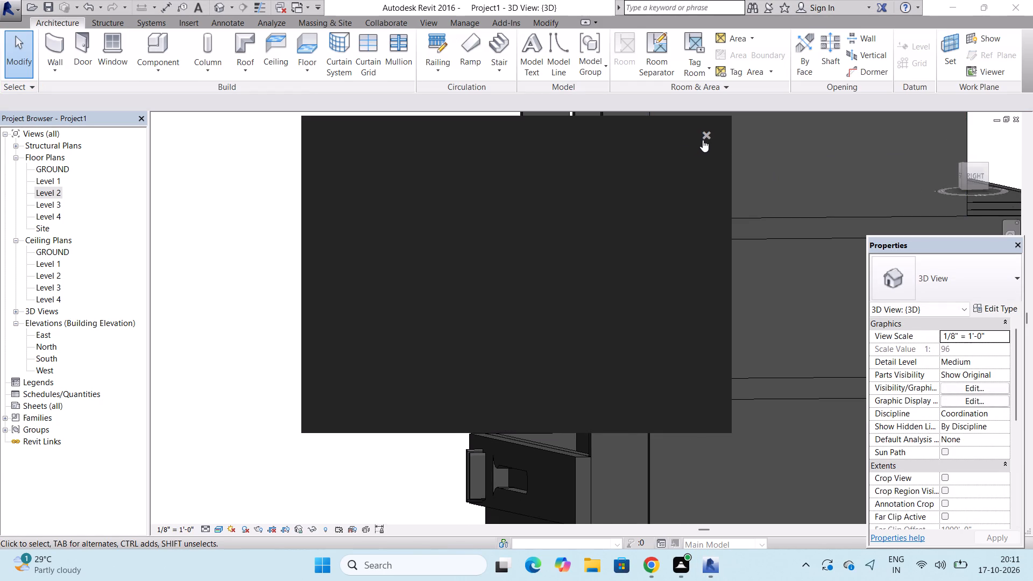
pyautogui.scroll(-4, 677, 194)
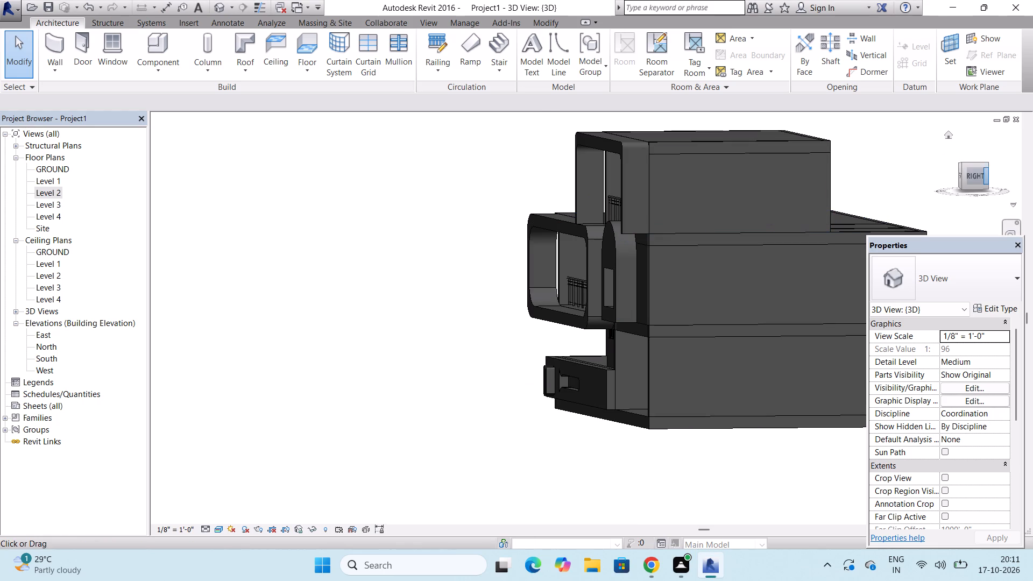
pyautogui.moveTo(963, 165); pyautogui.dragTo(963, 207)
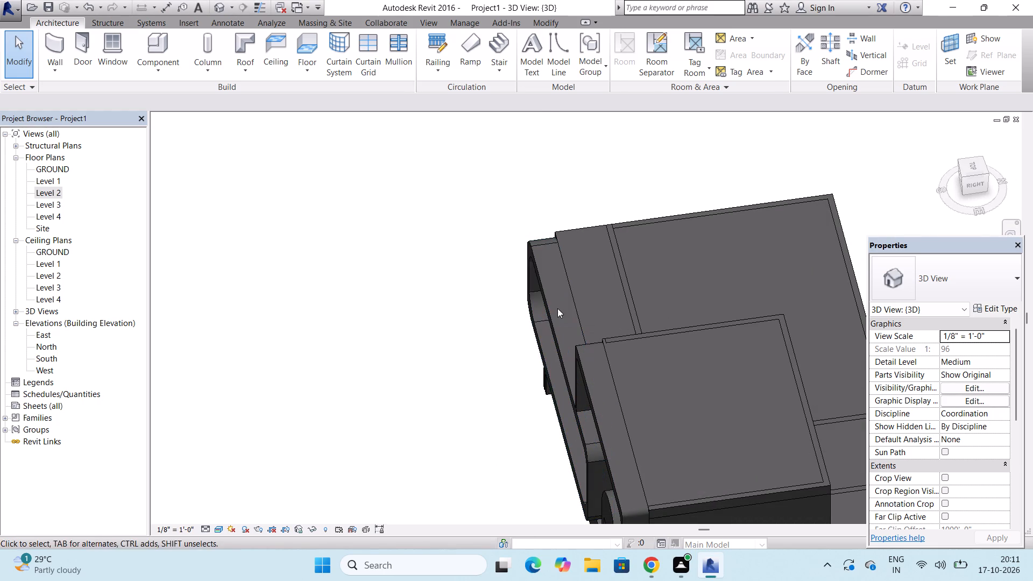
pyautogui.click(553, 320)
pyautogui.scroll(3, 553, 320)
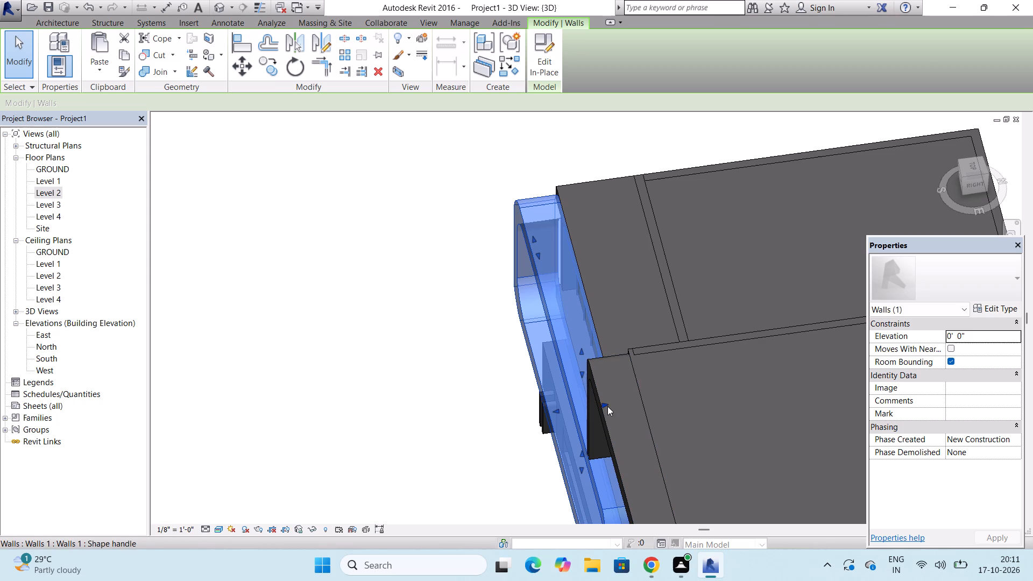
pyautogui.moveTo(603, 405); pyautogui.dragTo(611, 401)
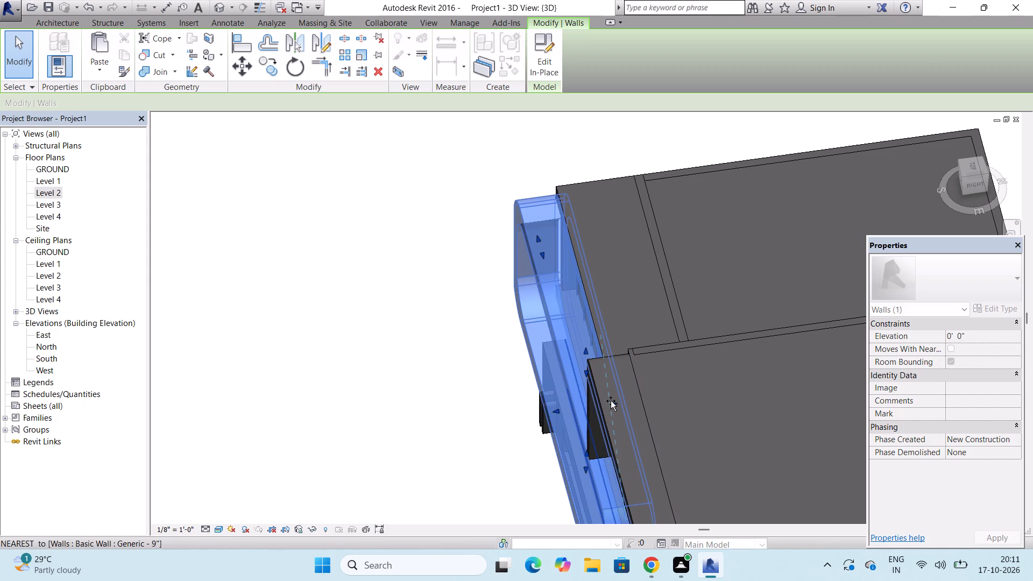
pyautogui.moveTo(611, 401); pyautogui.dragTo(612, 400)
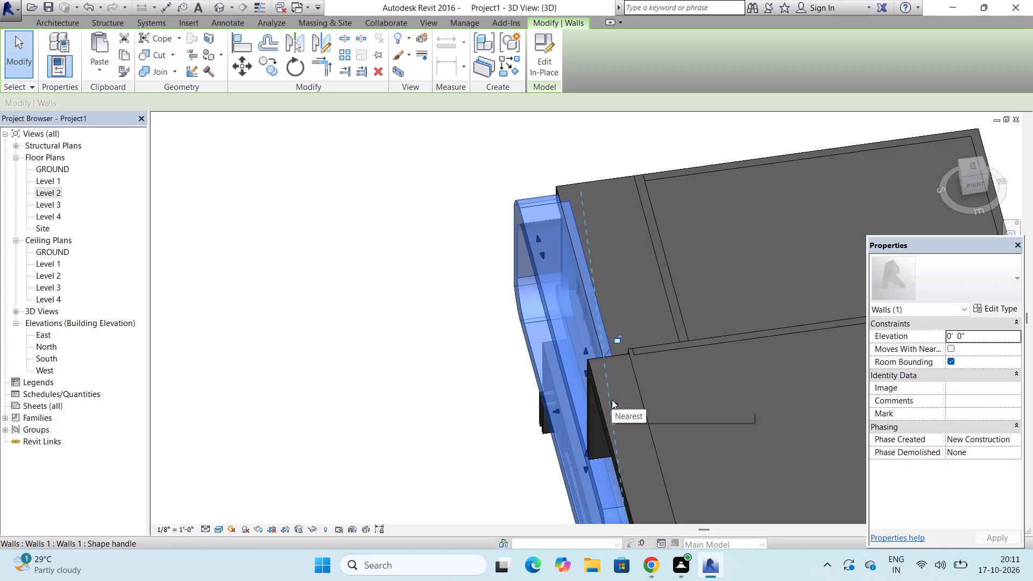
pyautogui.press('Escape')
# Examine the whole house from the back, the front-right corner and the straight front.
pyautogui.scroll(-7, 553, 200)
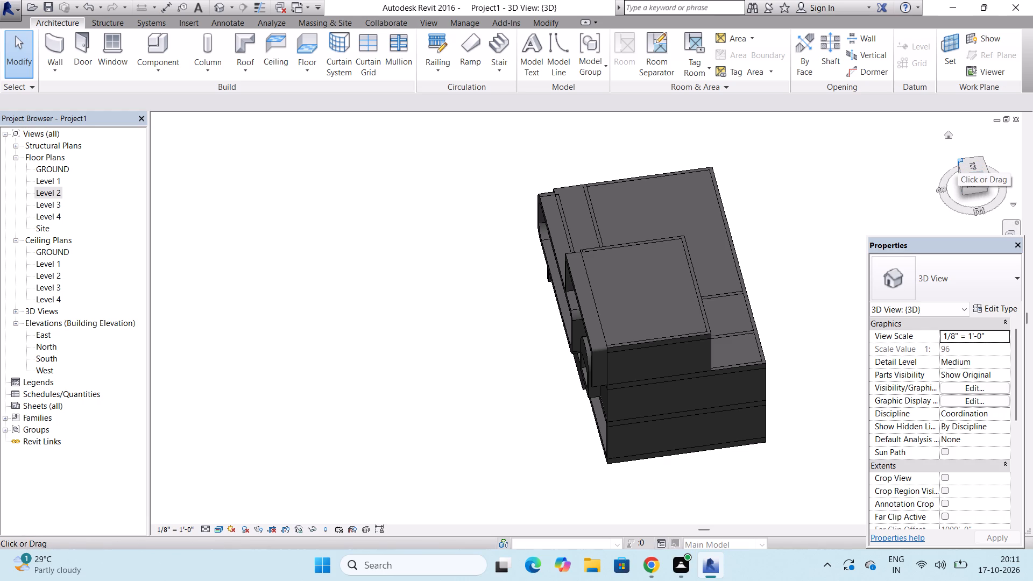
pyautogui.moveTo(958, 158); pyautogui.dragTo(162, 491)
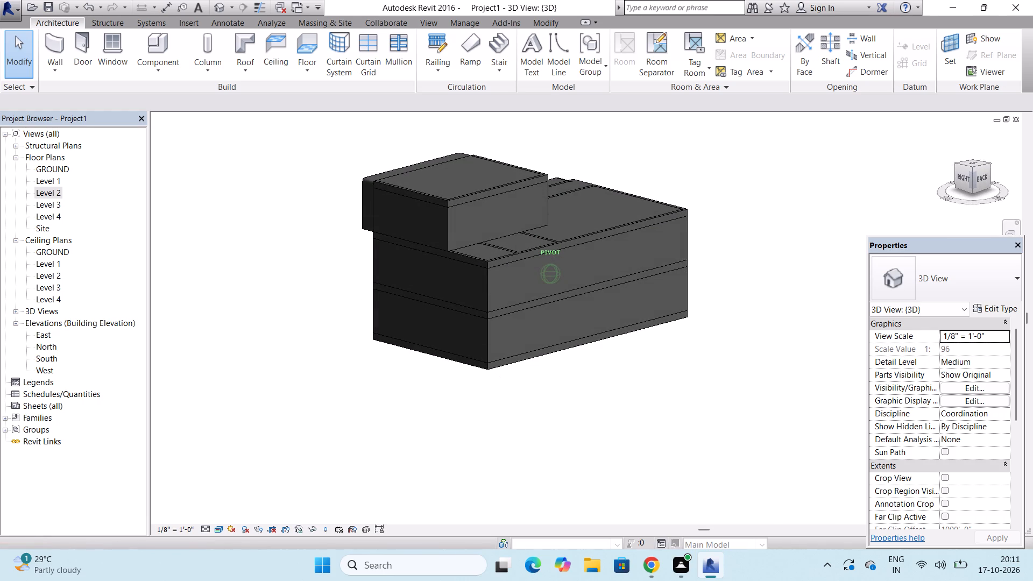
pyautogui.moveTo(162, 491); pyautogui.dragTo(481, 497)
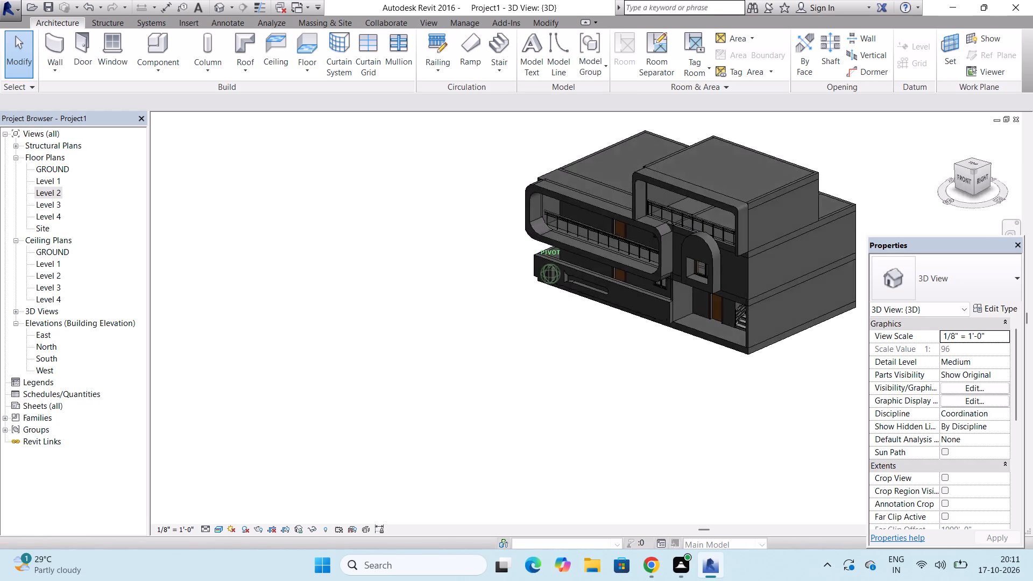
pyautogui.moveTo(481, 497); pyautogui.dragTo(493, 490)
pyautogui.scroll(-5, 693, 237)
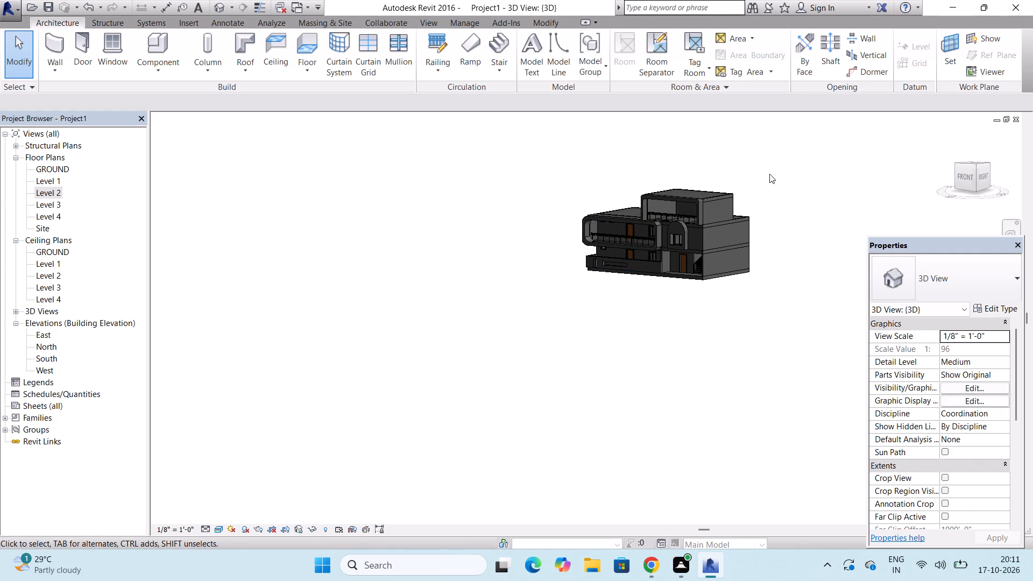
pyautogui.moveTo(958, 164); pyautogui.dragTo(981, 166)
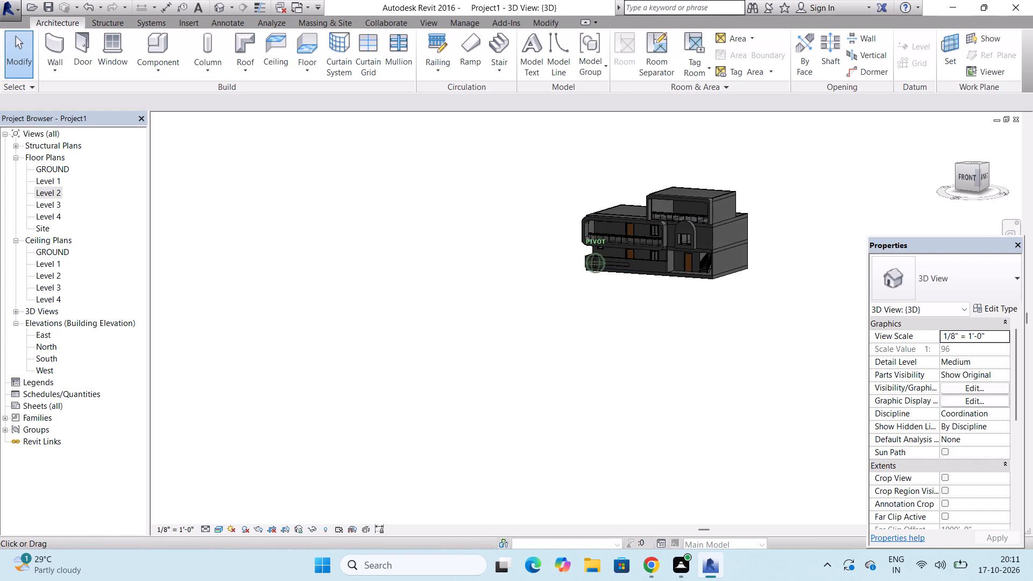
pyautogui.moveTo(981, 166); pyautogui.dragTo(1010, 158)
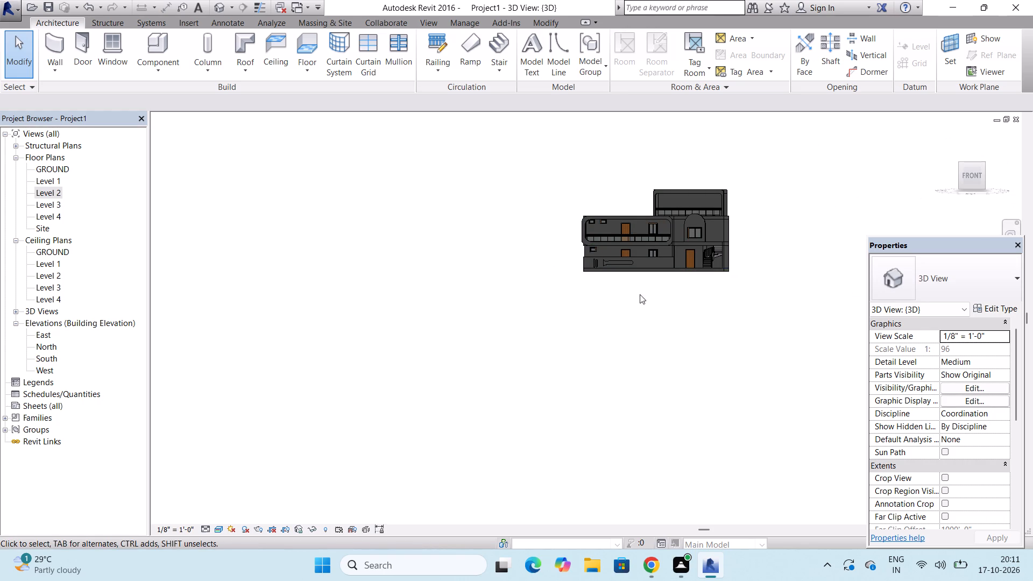
pyautogui.scroll(-3, 640, 300)
pyautogui.scroll(4, 700, 201)
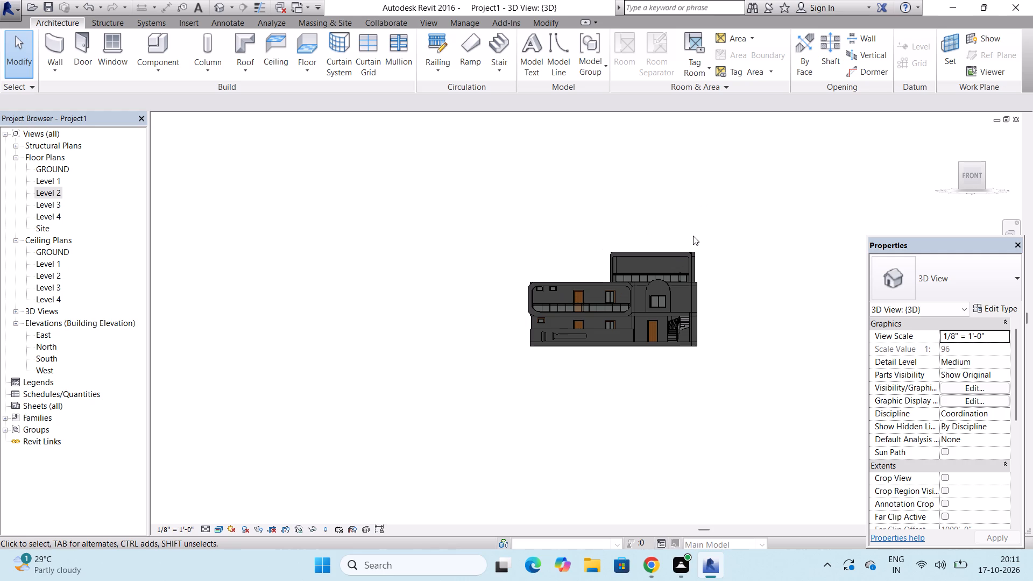
# Save the project in the Documents folder under the file name SHIVA.
pyautogui.hotkey('ctrl', 's')
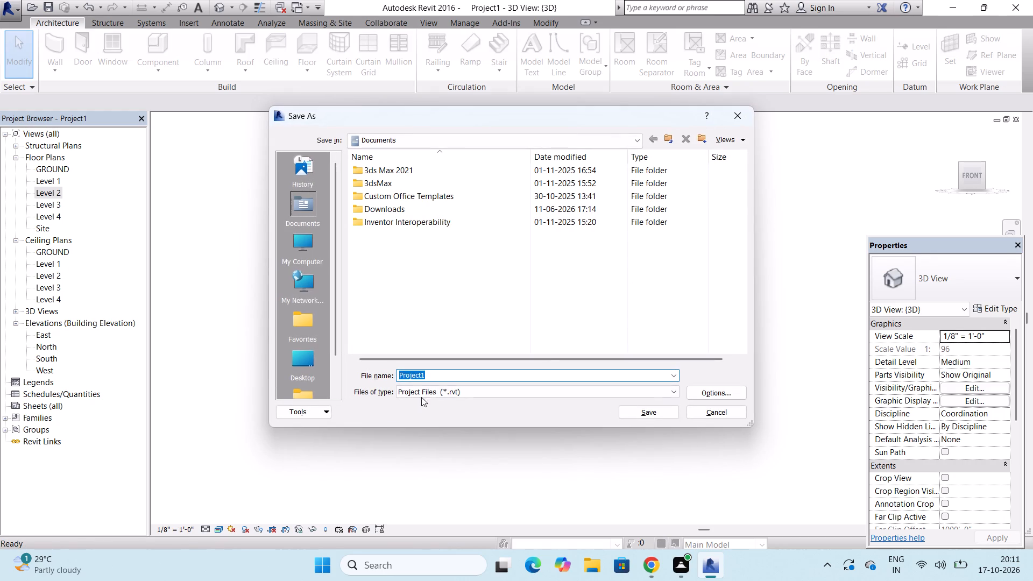
pyautogui.click(459, 373)
pyautogui.press('BackSpace')
pyautogui.press('BackSpace')
pyautogui.press('BackSpace')
pyautogui.press('BackSpace')
pyautogui.press('BackSpace')
pyautogui.press('BackSpace')
pyautogui.press('BackSpace')
pyautogui.press('BackSpace')
pyautogui.press('BackSpace')
pyautogui.press('BackSpace')
pyautogui.press('BackSpace')
pyautogui.press('BackSpace')
pyautogui.press('BackSpace')
pyautogui.press('BackSpace')
pyautogui.press('BackSpace')
pyautogui.press('BackSpace')
pyautogui.press('BackSpace')
pyautogui.press('BackSpace')
pyautogui.press('BackSpace')
pyautogui.press('BackSpace')
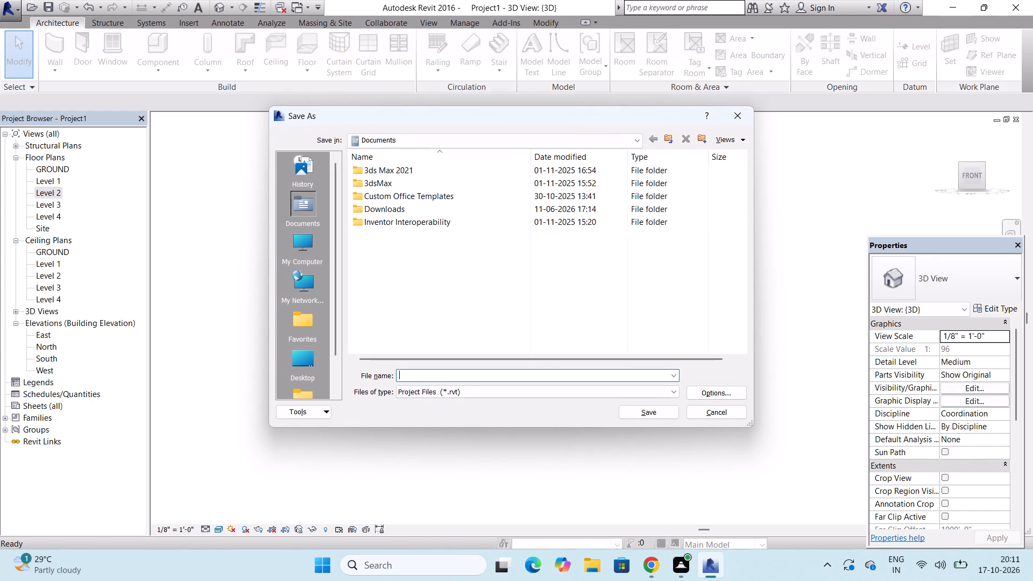
pyautogui.press('z')
pyautogui.press('BackSpace')
pyautogui.press('s')
pyautogui.press('h')
pyautogui.press('i')
pyautogui.write('VA')
pyautogui.click(661, 409)
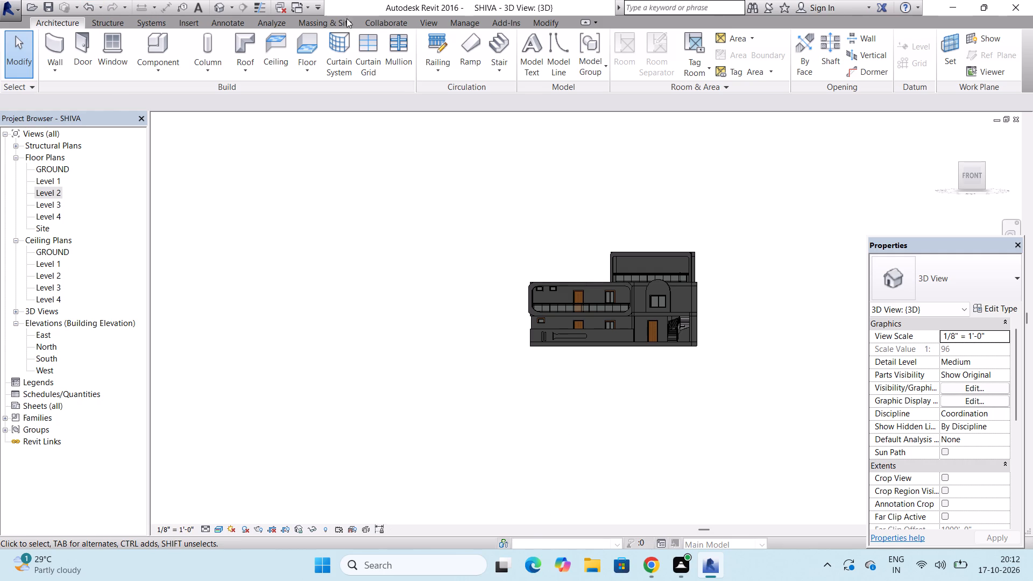
# Open the Render settings for the front 3D view, enable region rendering, and dismiss the Autodesk notification.
pyautogui.click(419, 25)
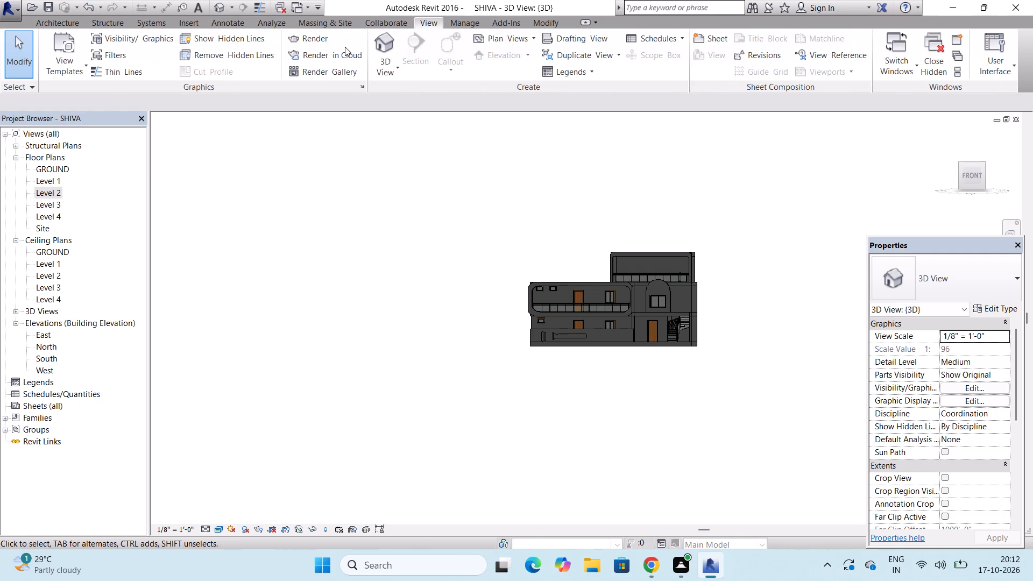
pyautogui.click(316, 42)
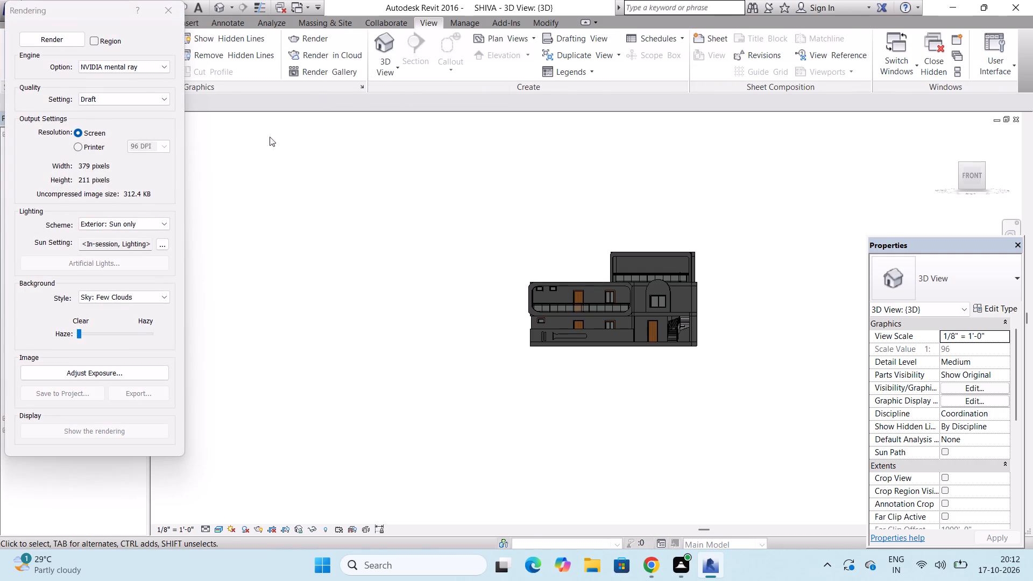
pyautogui.click(95, 37)
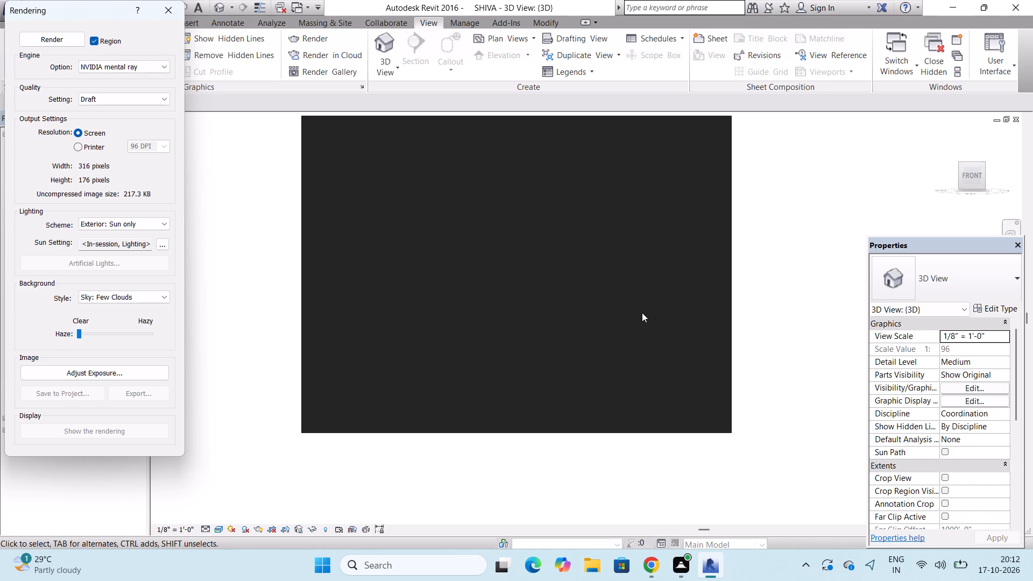
pyautogui.click(711, 138)
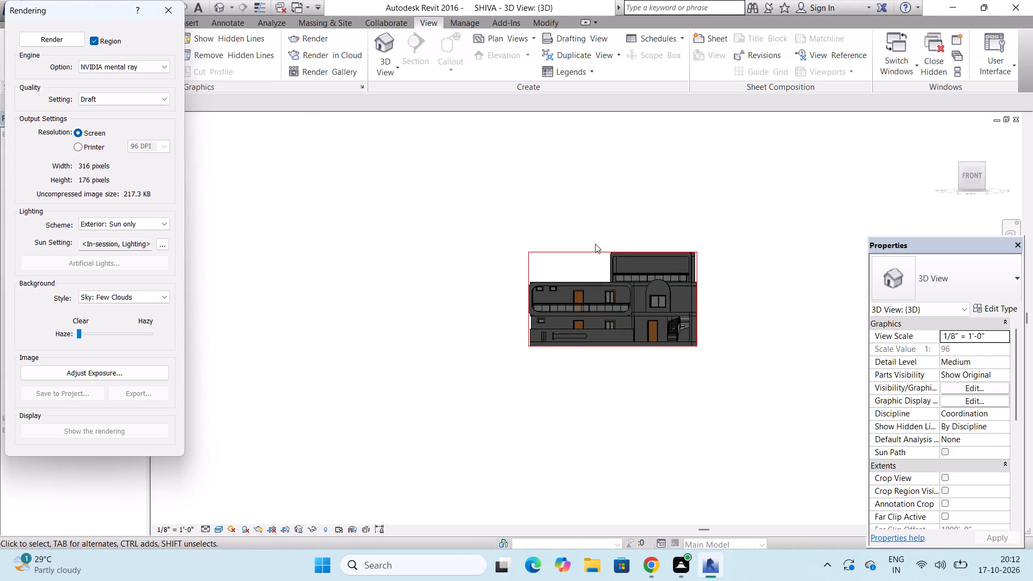
# Enlarge the render region on all four sides to leave a margin around the house, about 653 × 329 pixels.
pyautogui.click(595, 251)
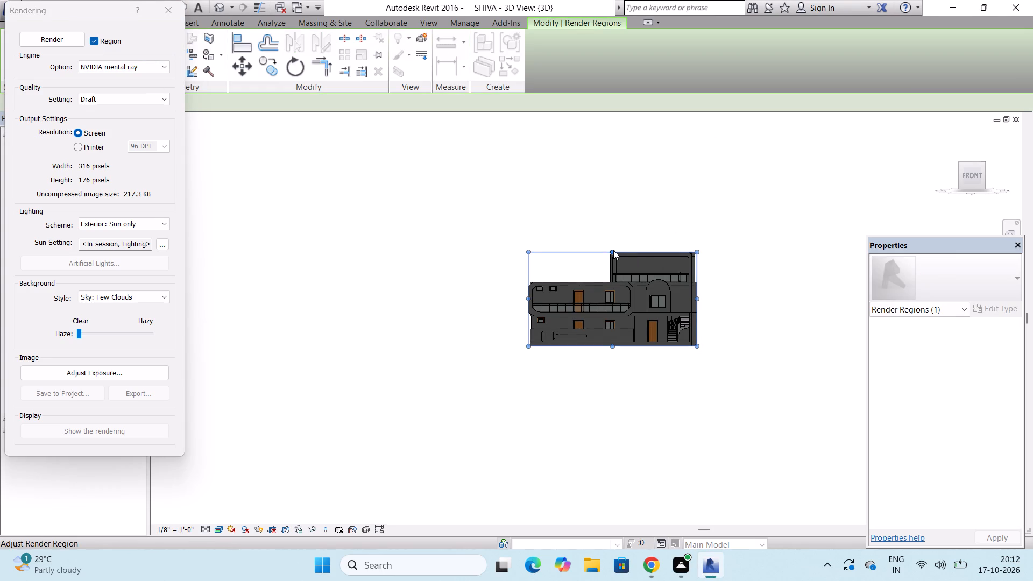
pyautogui.moveTo(613, 250); pyautogui.dragTo(609, 229)
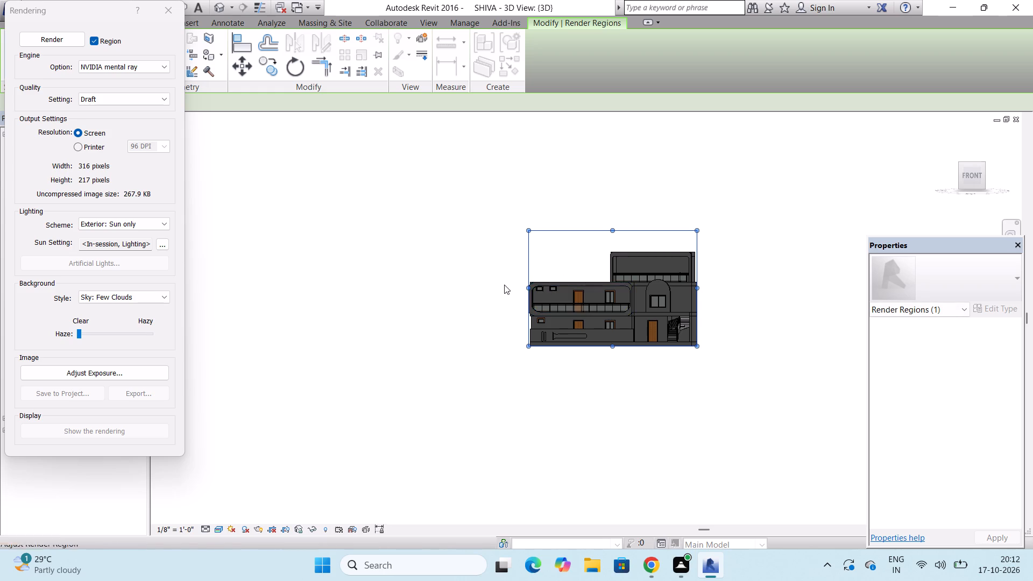
pyautogui.scroll(2, 520, 288)
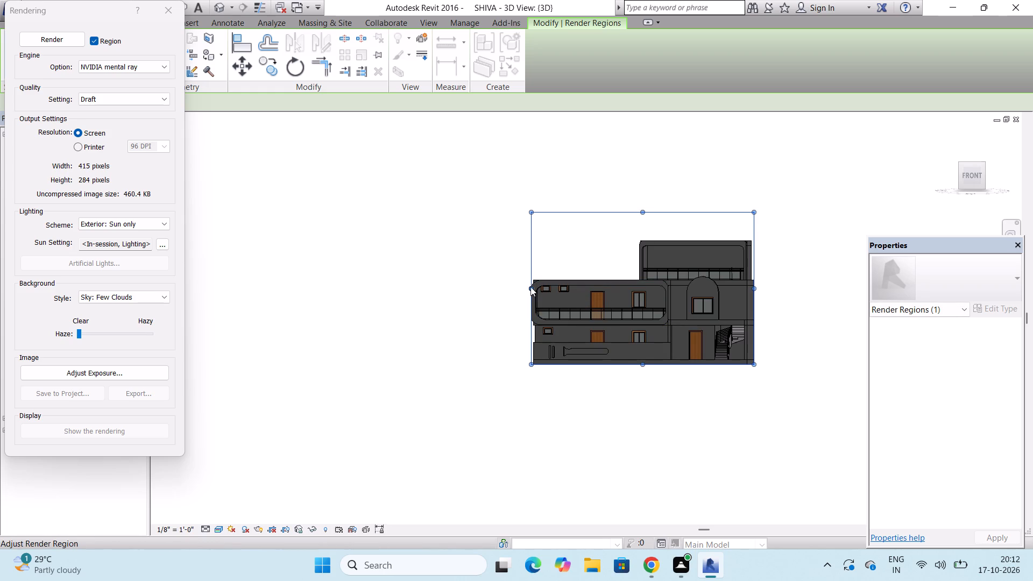
pyautogui.moveTo(530, 287); pyautogui.dragTo(456, 292)
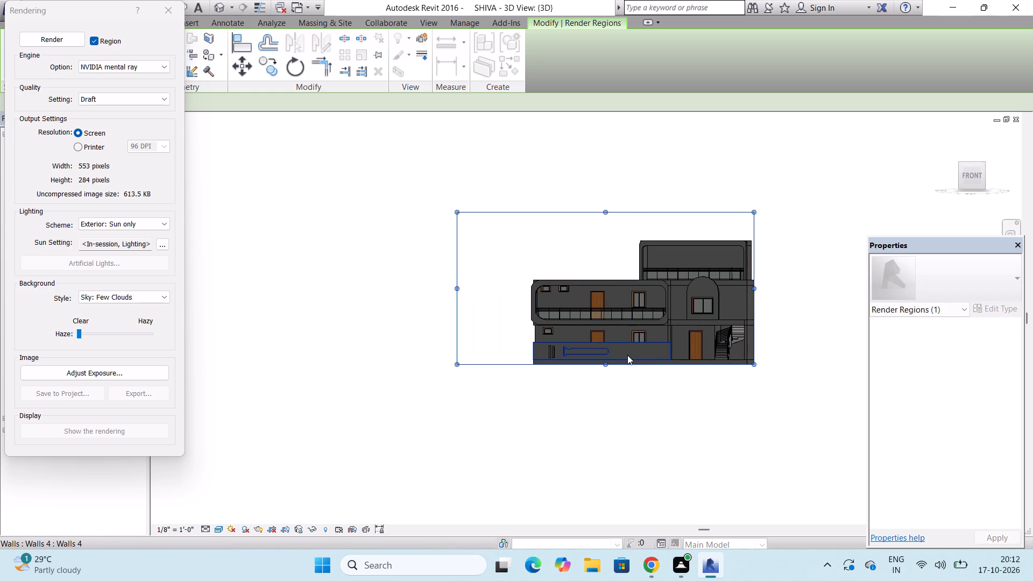
pyautogui.moveTo(605, 364); pyautogui.dragTo(605, 388)
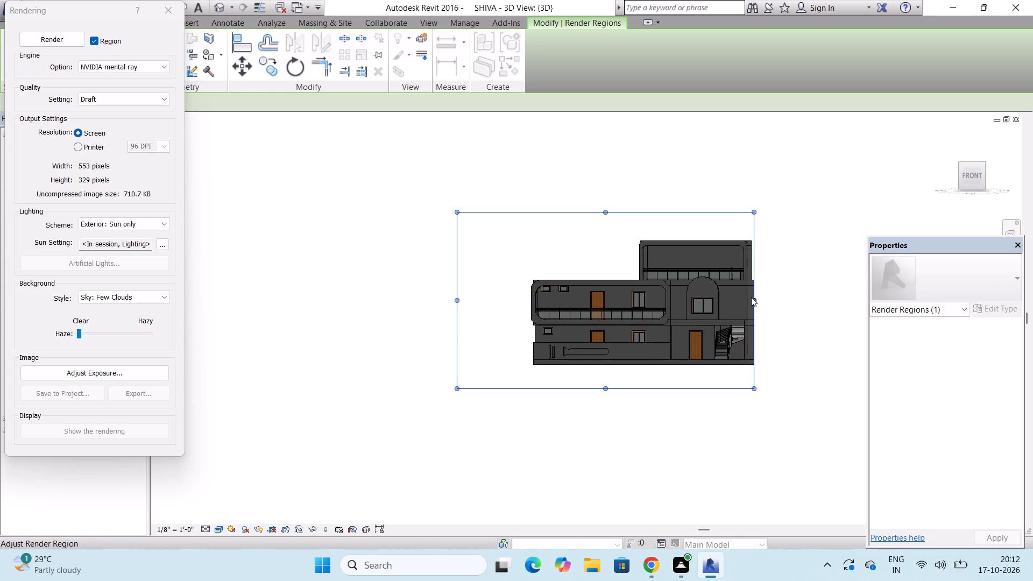
pyautogui.moveTo(753, 298); pyautogui.dragTo(807, 302)
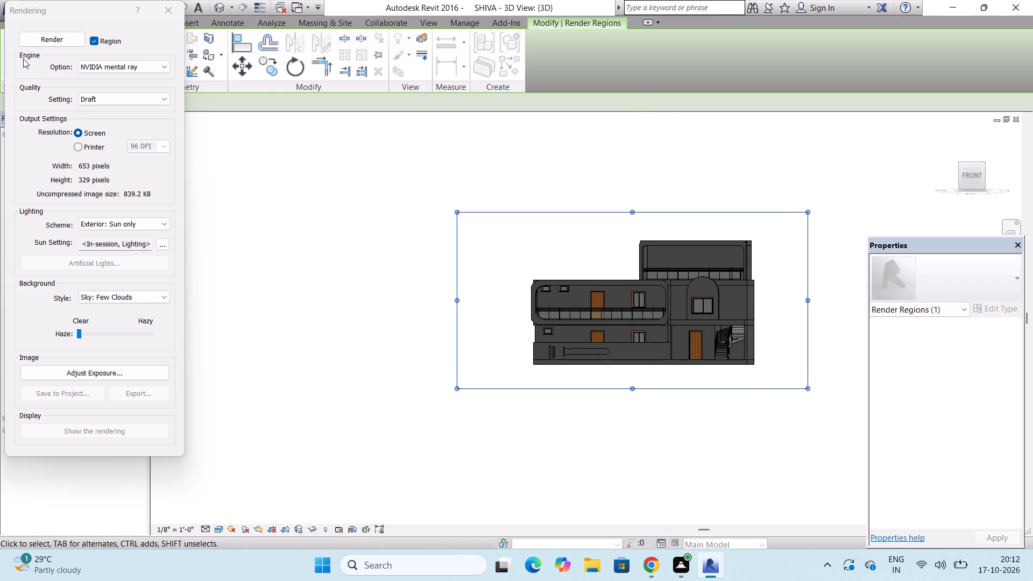
# Start rendering the region with NVIDIA mental ray at Draft quality, using Exterior: Sun only lighting and the Few Clouds sky.
pyautogui.click(55, 42)
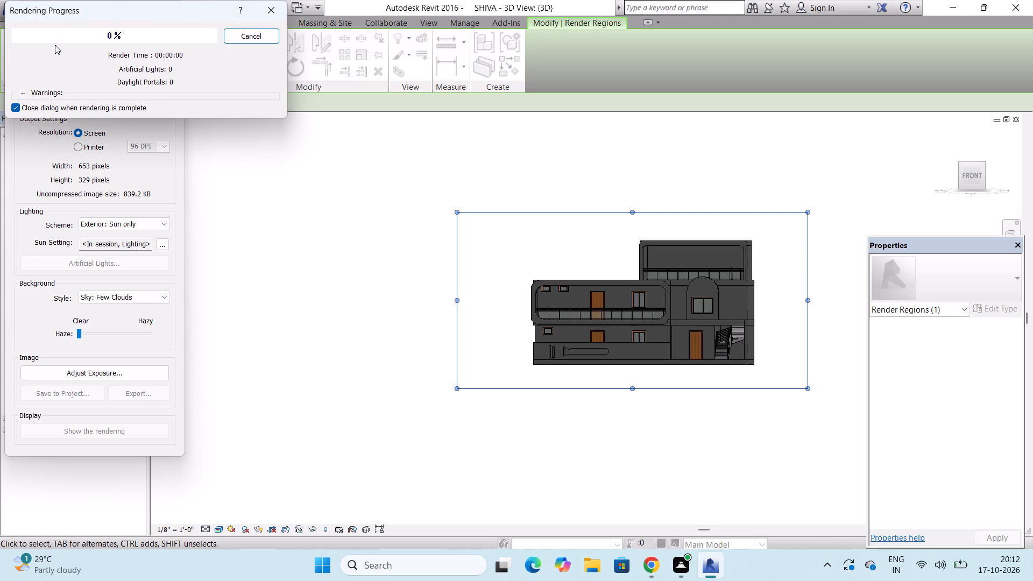
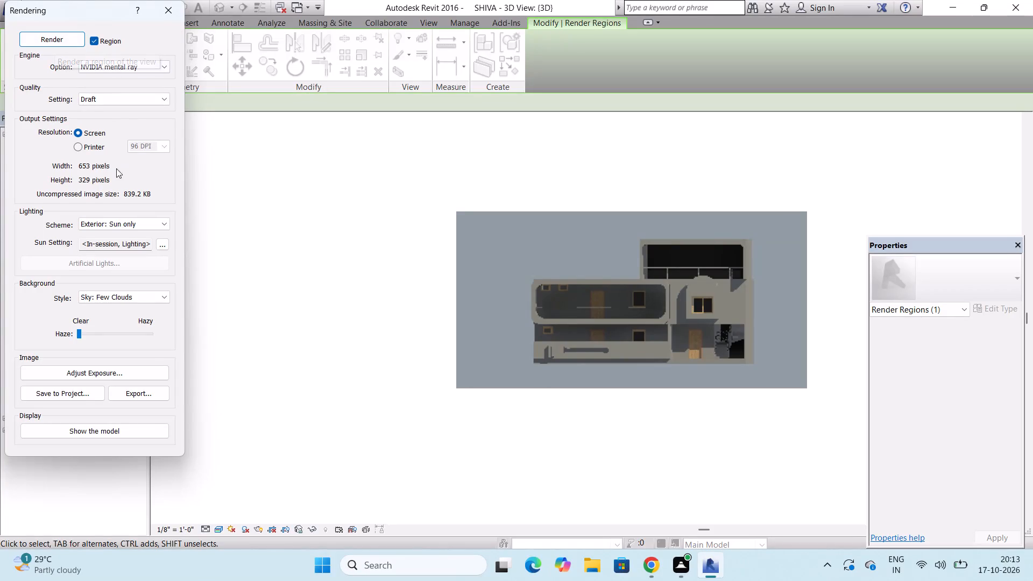
# Save the rendered image to the project under the suggested name -3D-_1, dismissing the Autodesk notification.
pyautogui.click(73, 388)
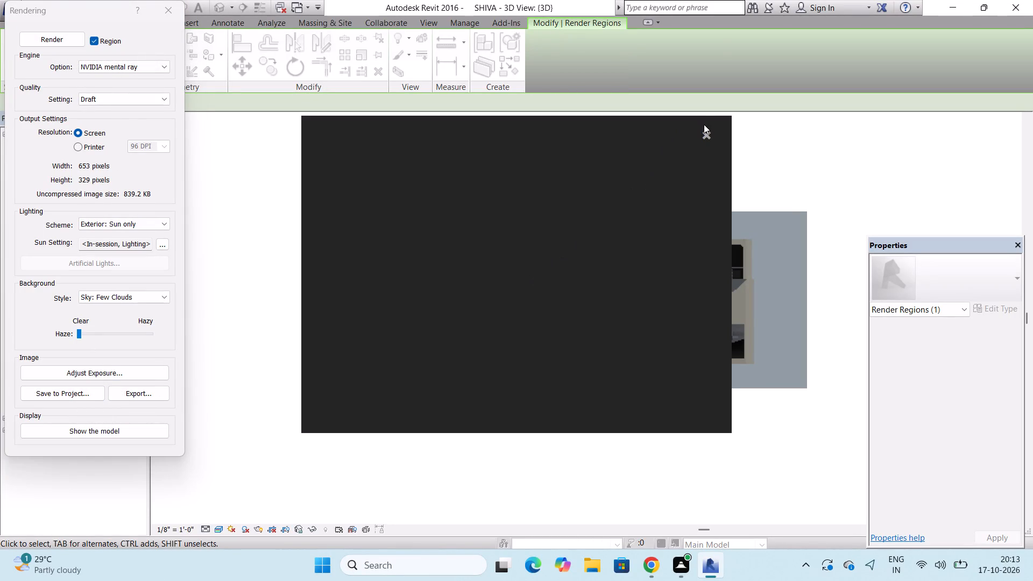
pyautogui.click(706, 136)
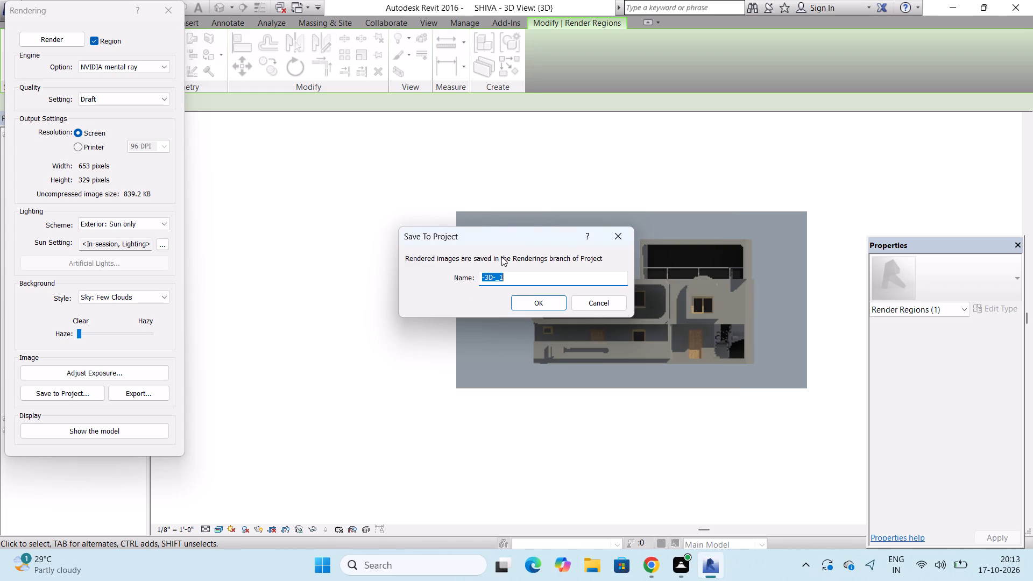
pyautogui.click(526, 308)
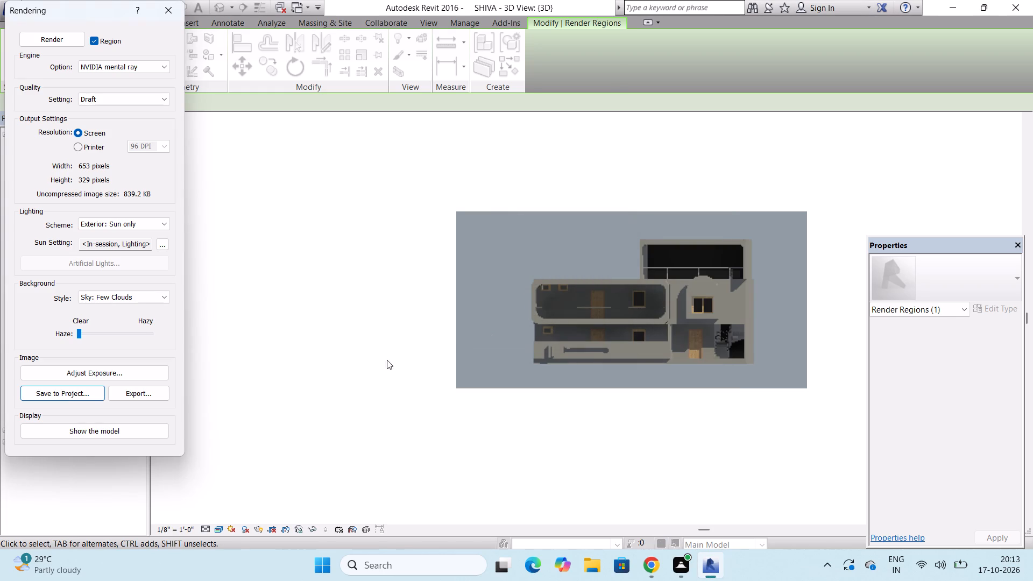
# Export the rendered image to the Desktop as a JPEG named {3D} 2.jpg 54, and close the Rendering settings.
pyautogui.click(153, 393)
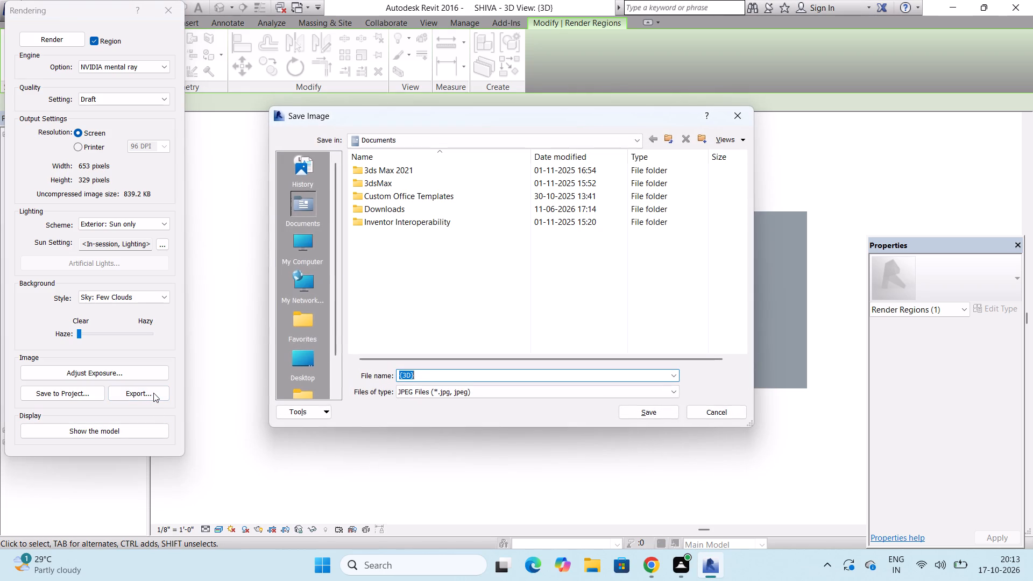
pyautogui.click(301, 365)
pyautogui.scroll(-6, 442, 354)
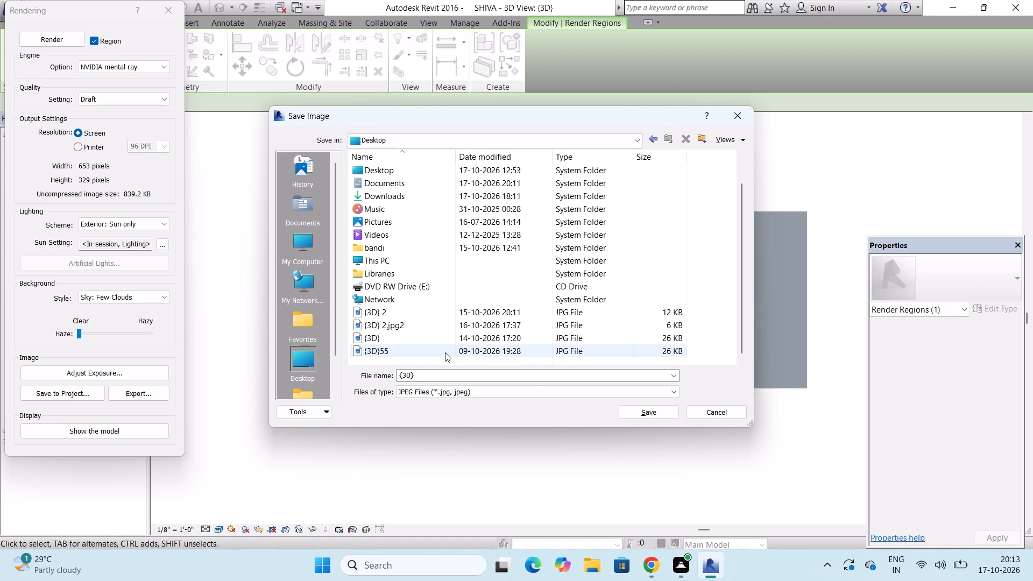
pyautogui.scroll(-2, 445, 352)
pyautogui.click(438, 374)
pyautogui.click(438, 374)
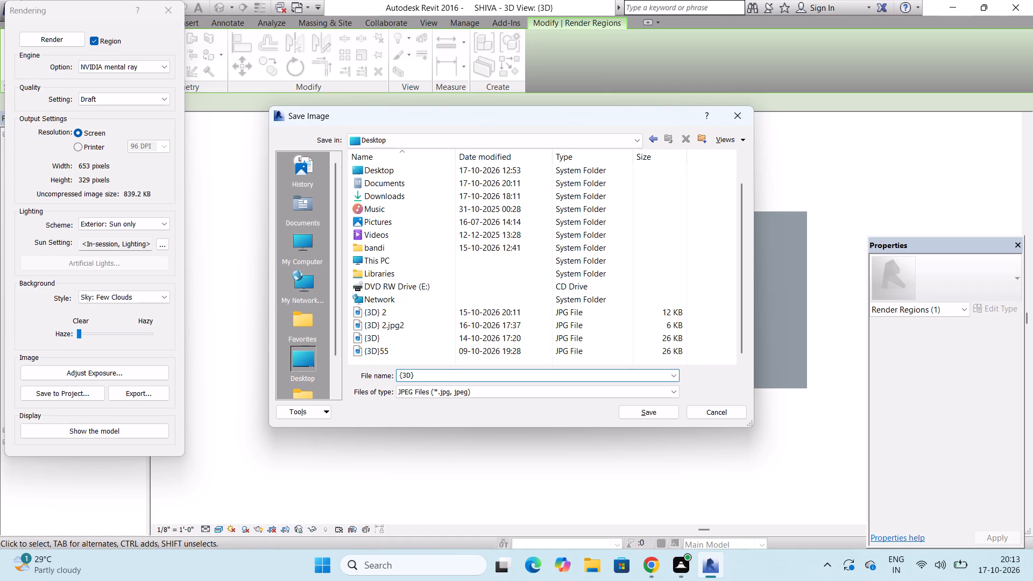
pyautogui.press('space')
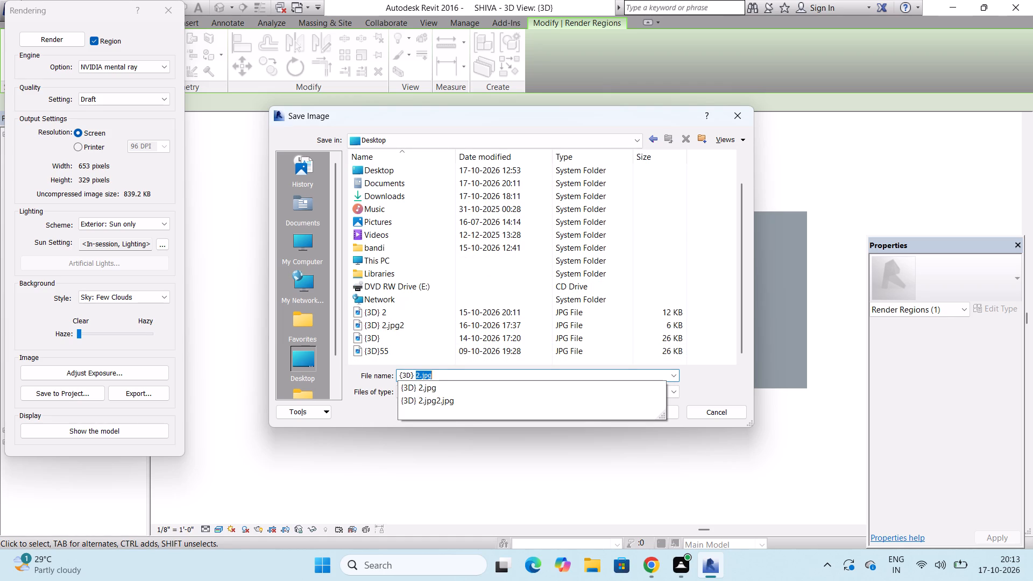
pyautogui.click(438, 376)
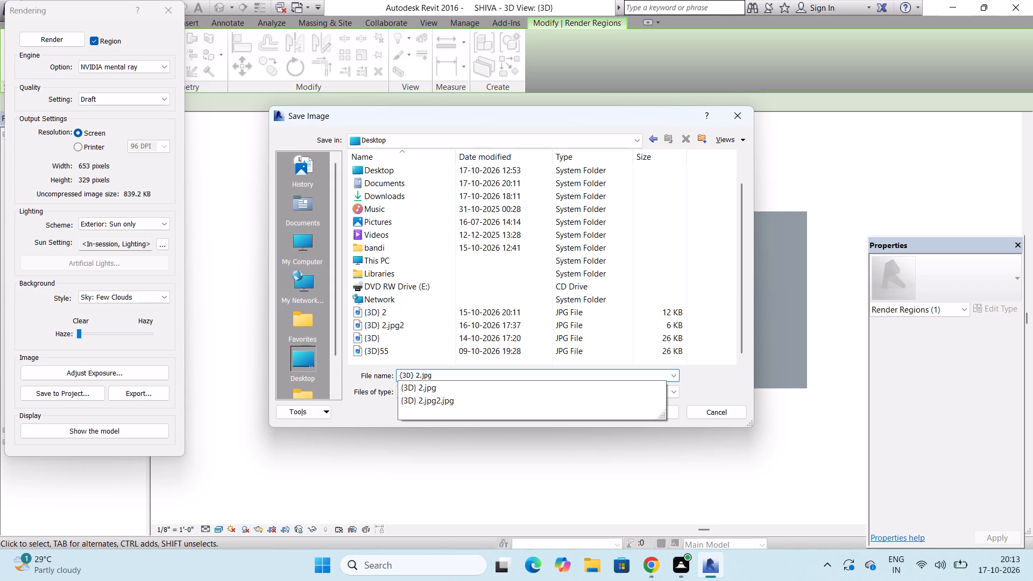
pyautogui.press('space')
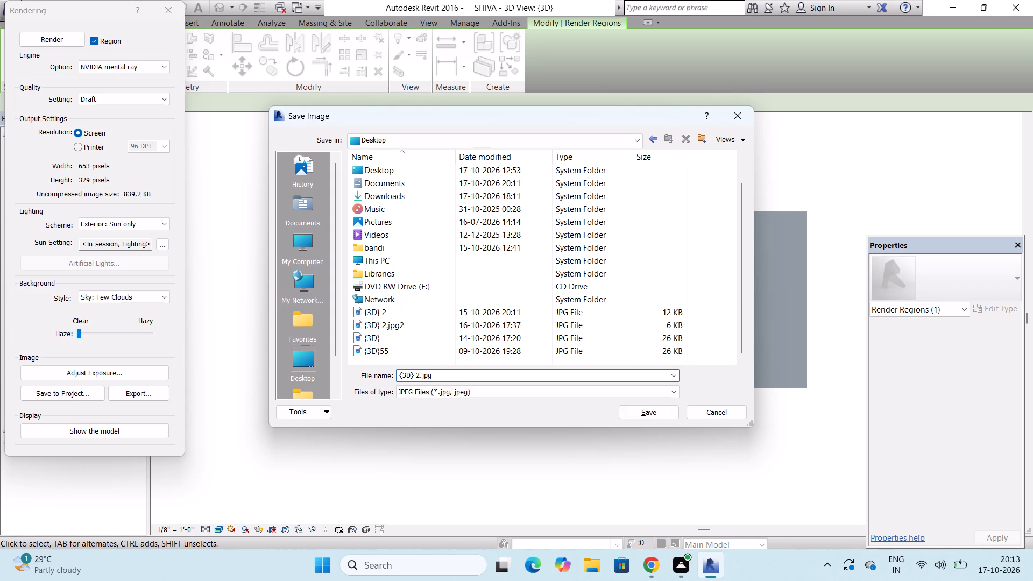
pyautogui.press('5')
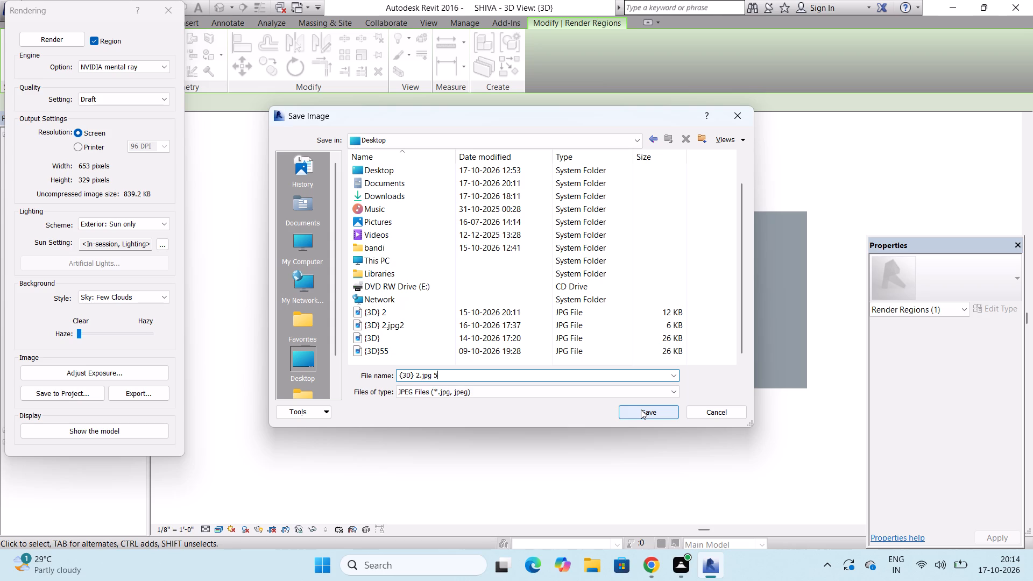
pyautogui.press('4')
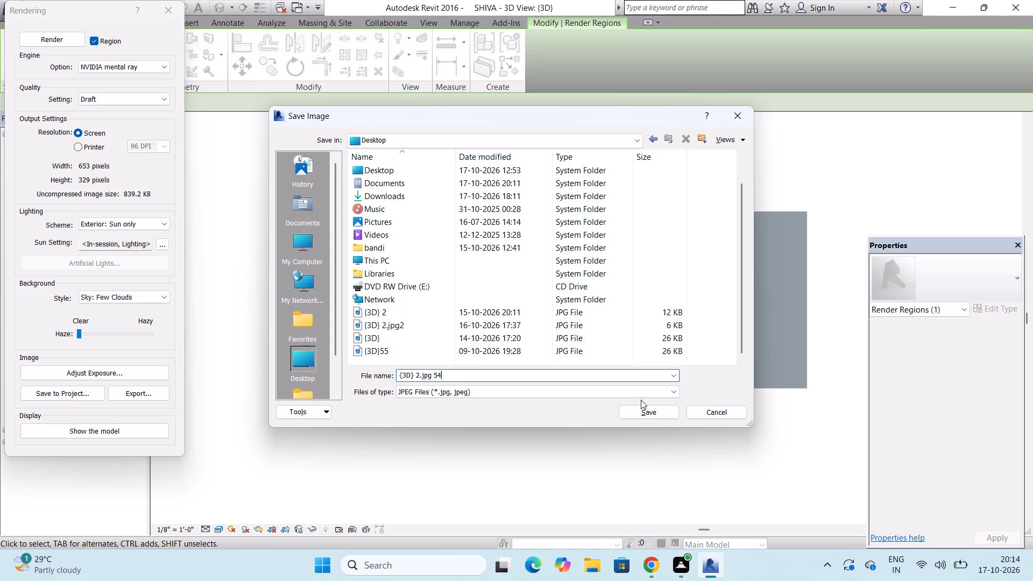
pyautogui.click(653, 412)
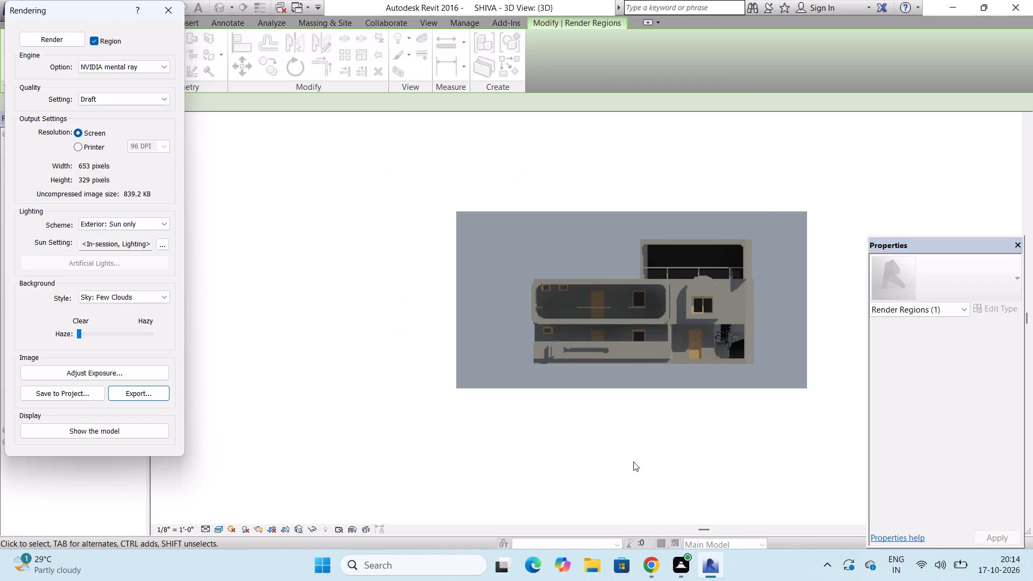
pyautogui.click(180, 13)
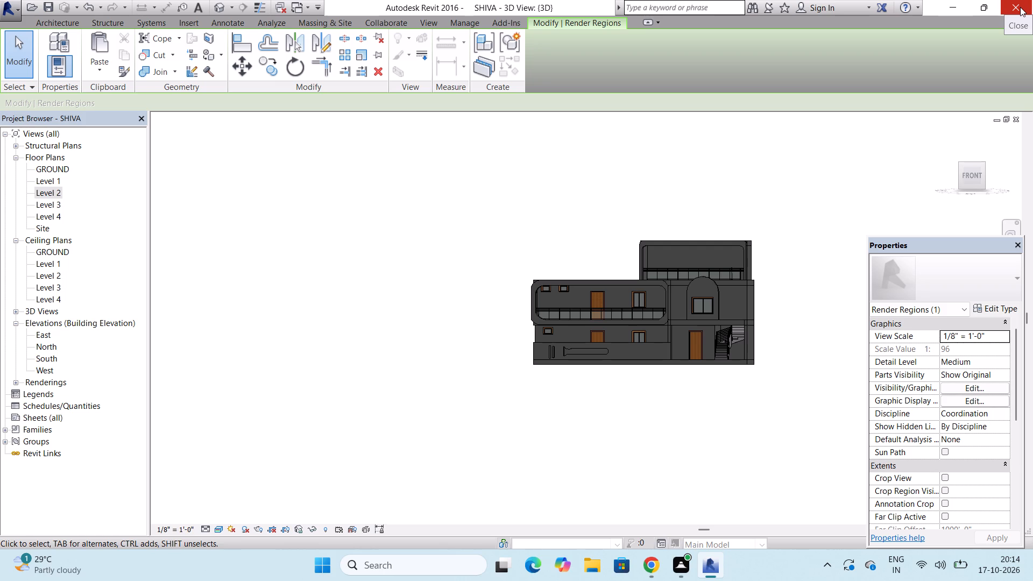
# Restore the maximized Revit window to a smaller size so the desktop behind it is accessible.
pyautogui.click(984, 6)
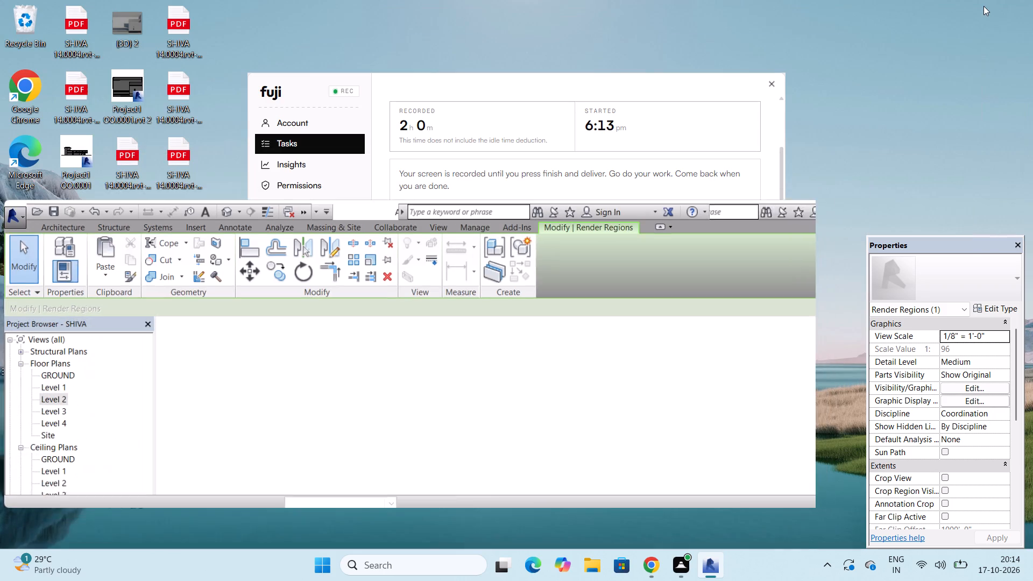